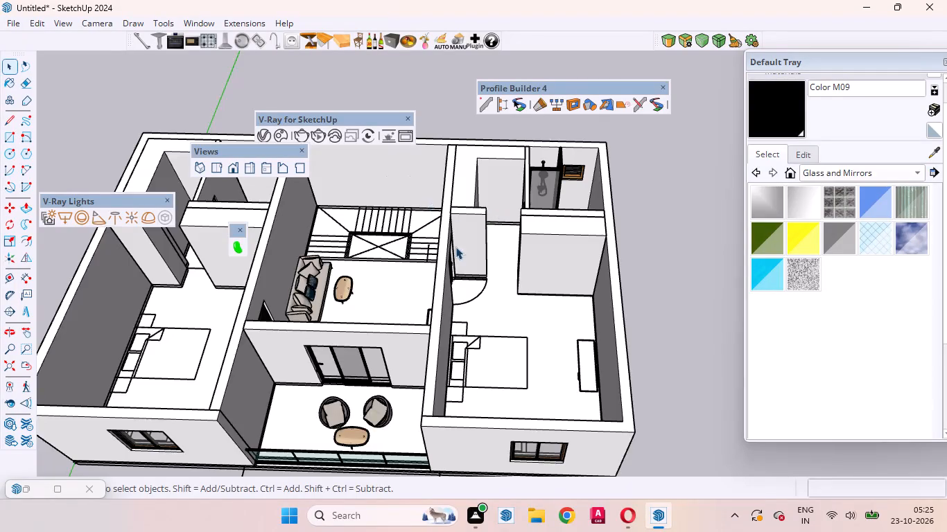
Open the projecting bedroom wall's group and draw a 7' 1/2" line across the wide block's front face along its base strip.
{"action": "scroll", "coordinate": [427, 258], "scroll_direction": "down", "scroll_amount": 5}
{"action": "scroll", "coordinate": [246, 236], "scroll_direction": "up", "scroll_amount": 20}
{"action": "scroll", "coordinate": [246, 236], "scroll_direction": "up", "scroll_amount": 10}
{"action": "middle_click_drag", "start_coordinate": [345, 341], "coordinate": [452, 232]}
{"action": "scroll", "coordinate": [440, 271], "scroll_direction": "up", "scroll_amount": 6}
{"action": "left_click", "coordinate": [387, 303]}
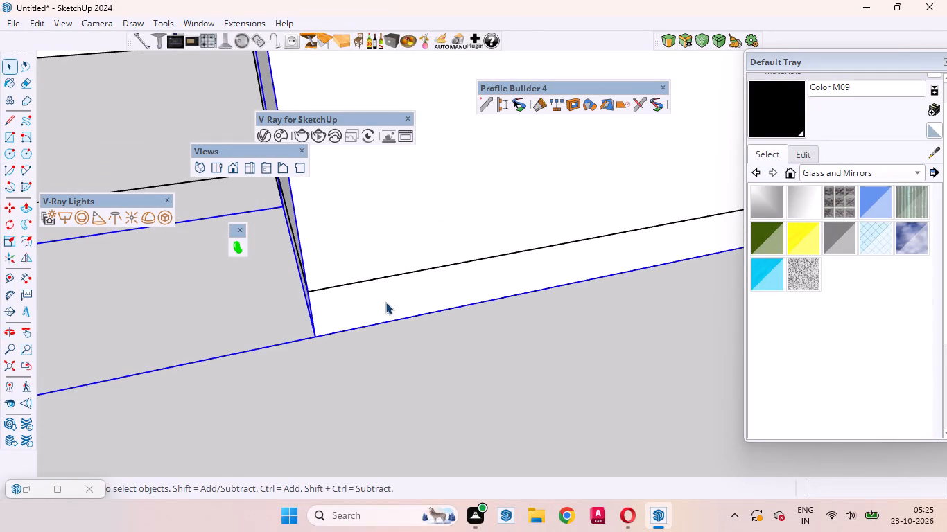
{"action": "double_click", "coordinate": [361, 299]}
{"action": "left_click", "coordinate": [392, 289]}
{"action": "scroll", "coordinate": [267, 336], "scroll_direction": "down", "scroll_amount": 6}
{"action": "scroll", "coordinate": [325, 317], "scroll_direction": "down", "scroll_amount": 5}
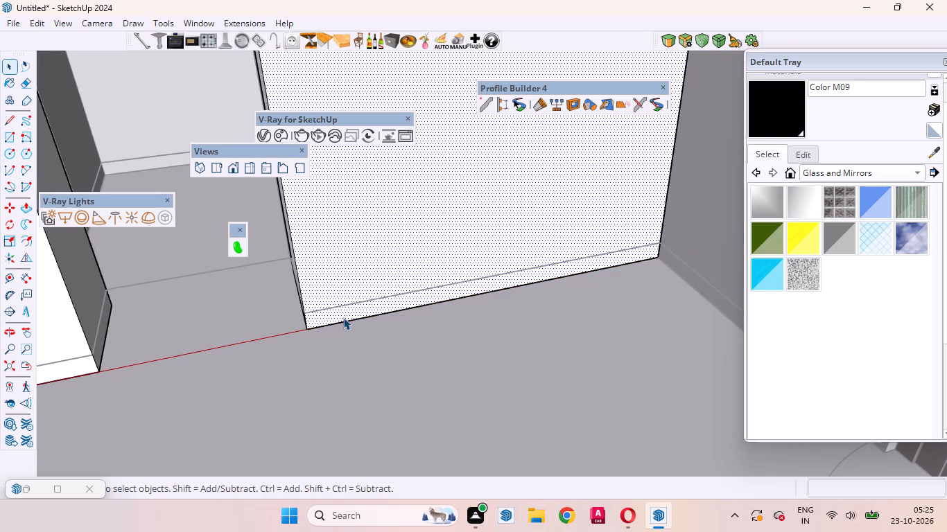
{"action": "key", "text": "l"}
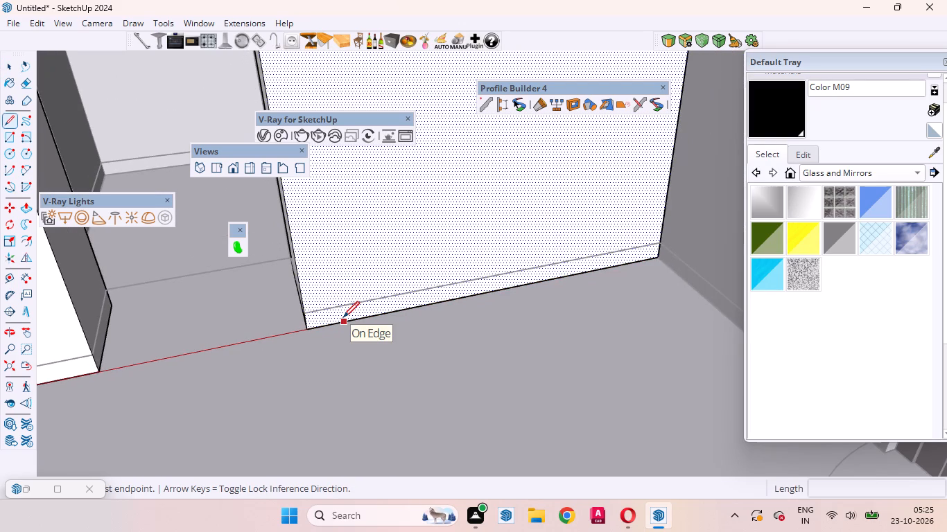
{"action": "left_click", "coordinate": [307, 312]}
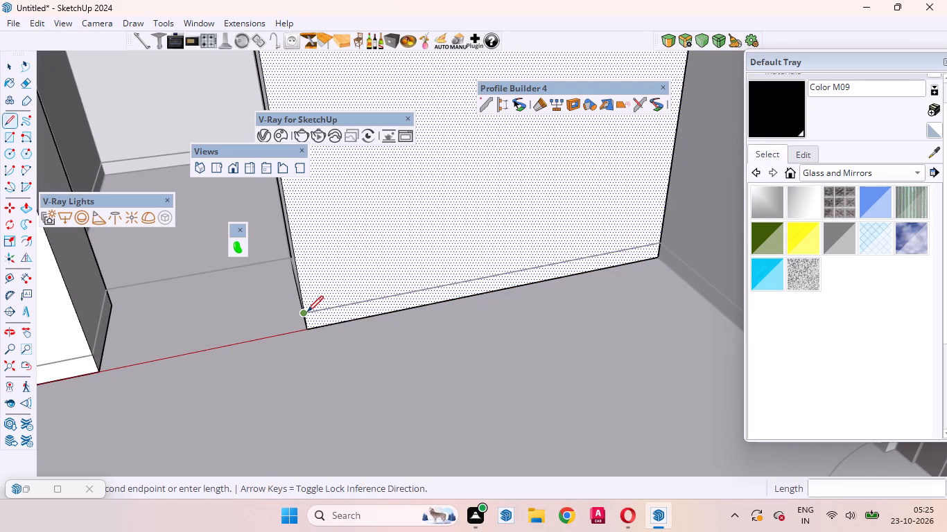
{"action": "left_click", "coordinate": [659, 242]}
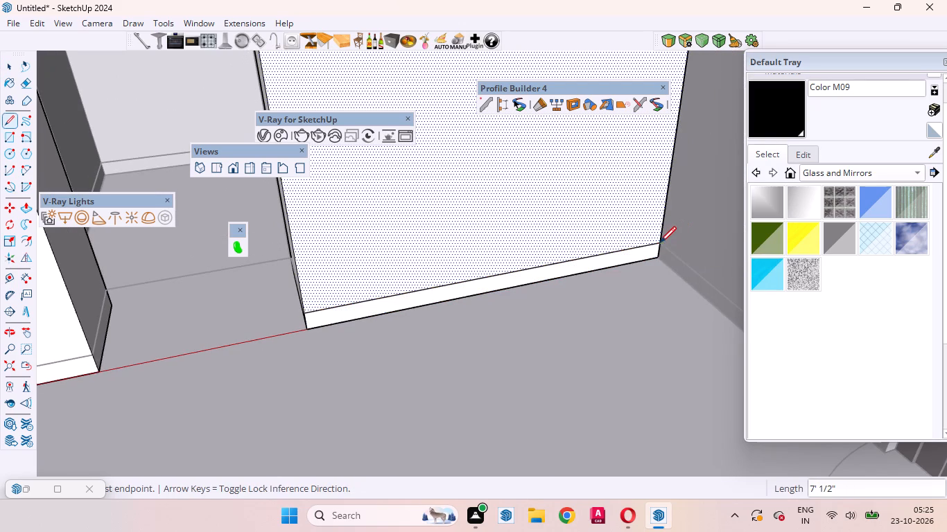
{"action": "scroll", "coordinate": [559, 324], "scroll_direction": "down", "scroll_amount": 4}
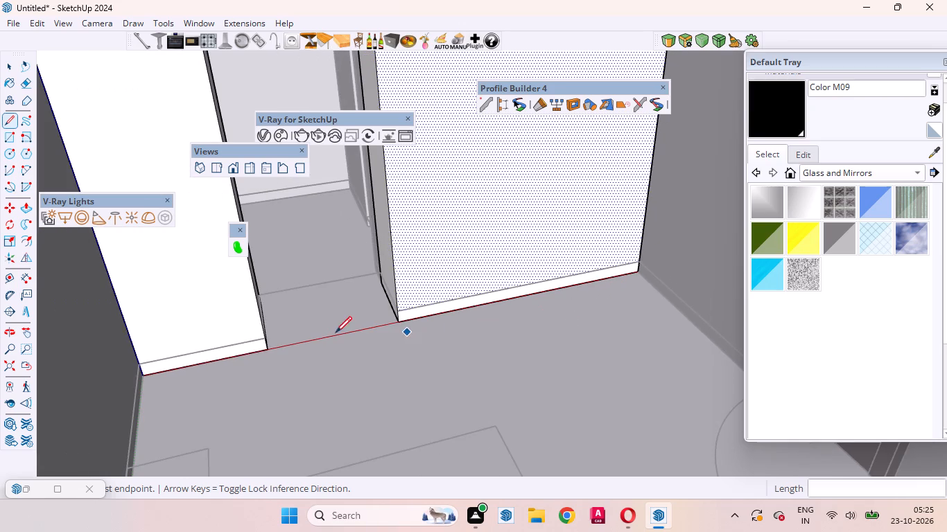
Draw a line about 2' 9" long across the narrow block's front face along its base strip.
{"action": "key", "text": "space"}
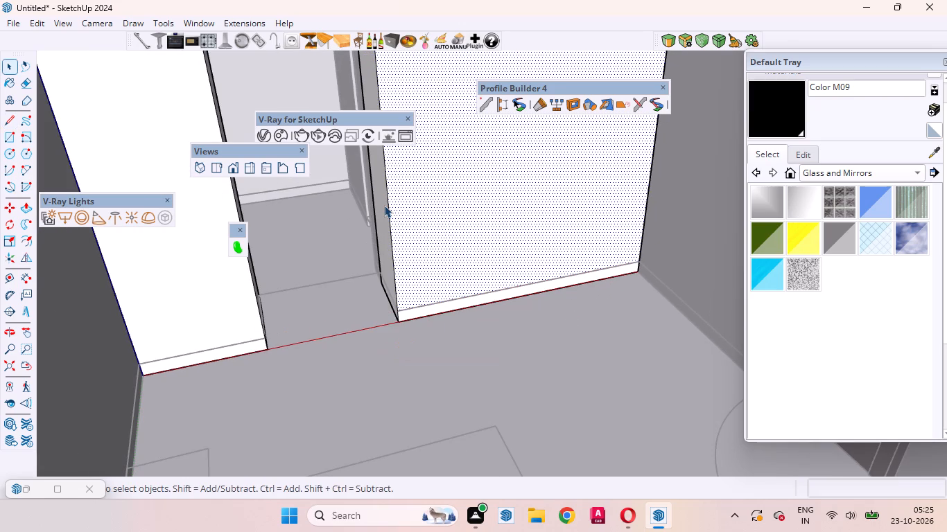
{"action": "left_click", "coordinate": [219, 292]}
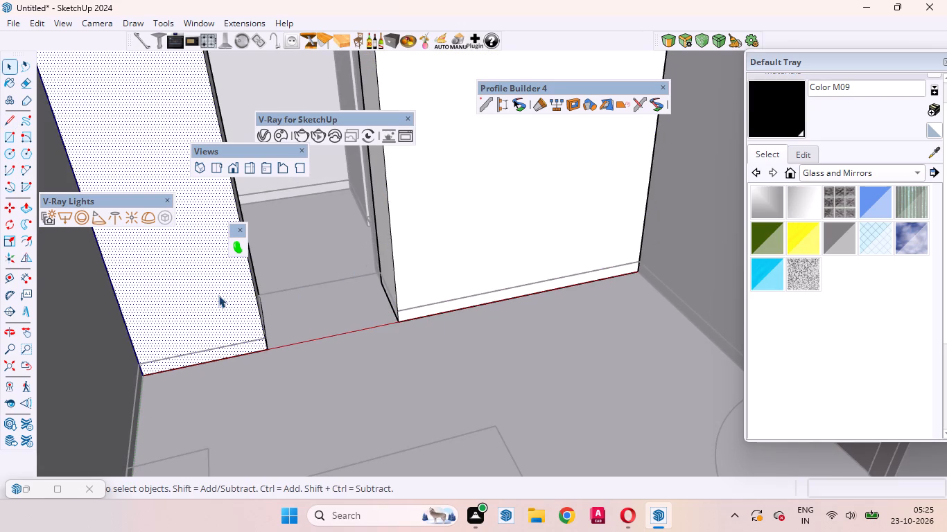
{"action": "left_click", "coordinate": [6, 122]}
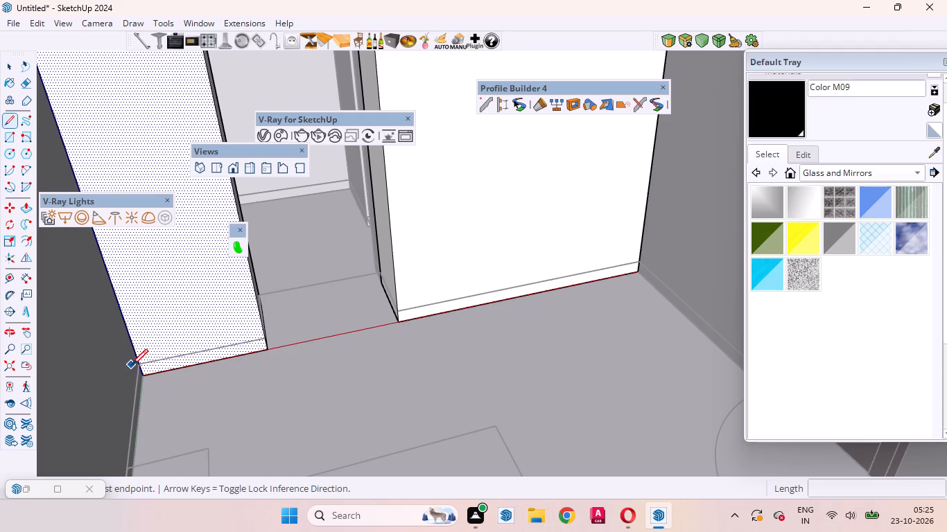
{"action": "left_click", "coordinate": [137, 365]}
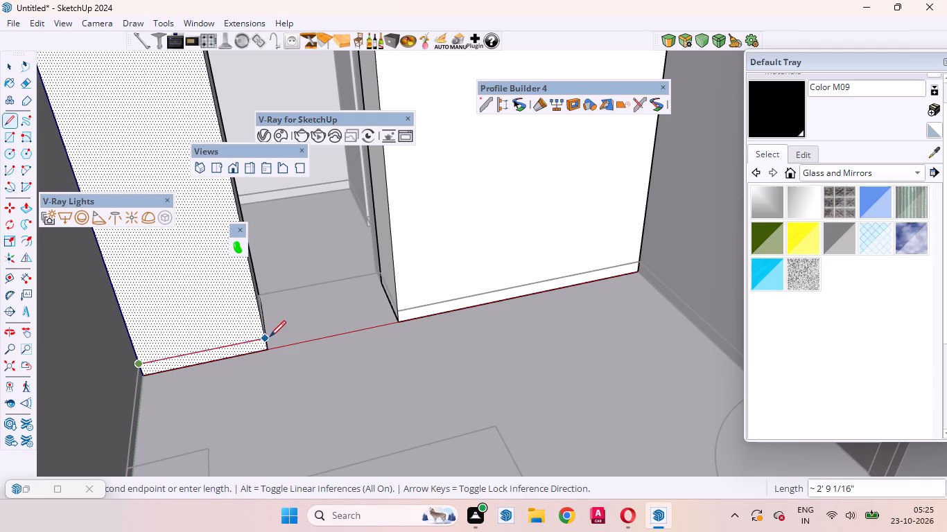
{"action": "left_click", "coordinate": [268, 337]}
{"action": "key", "text": "space"}
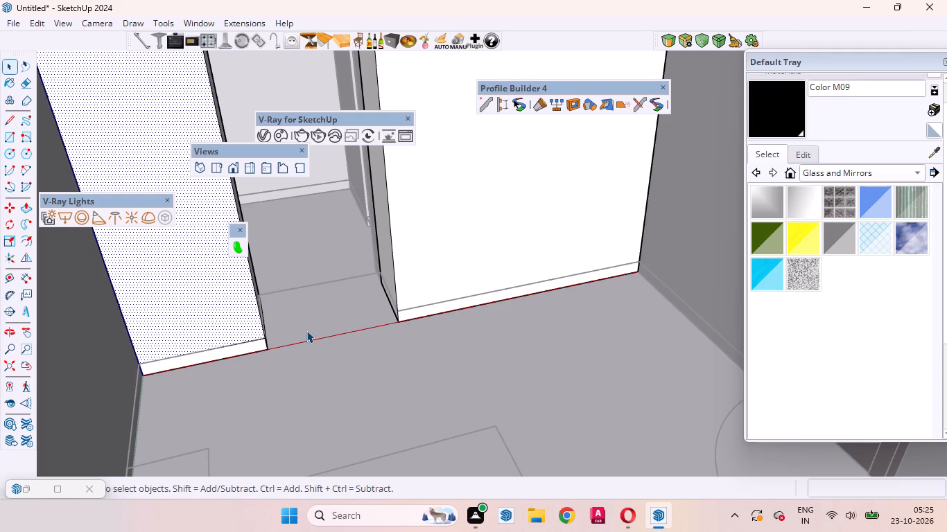
Recess the base strips of the wide and narrow blocks with Push/Pull, repeating the last-used distance.
{"action": "scroll", "coordinate": [414, 321], "scroll_direction": "up", "scroll_amount": 9}
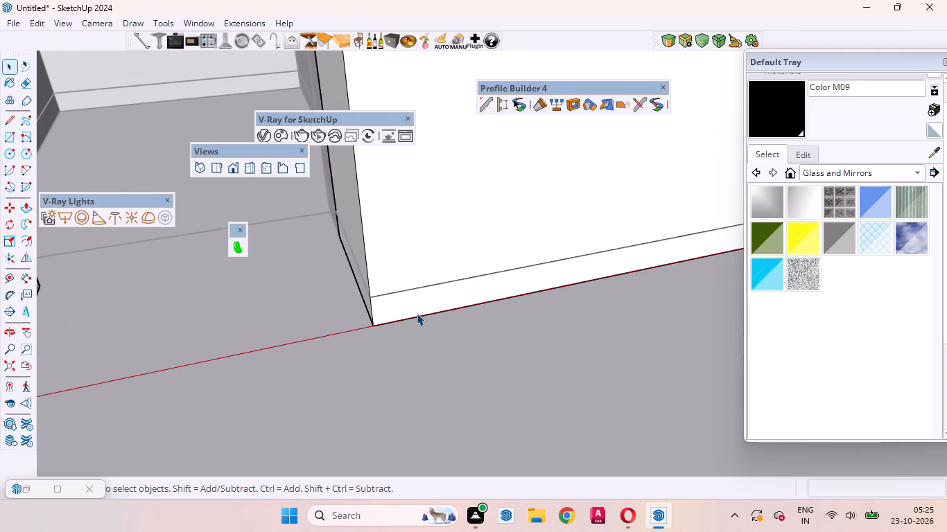
{"action": "left_click", "coordinate": [417, 311]}
{"action": "key", "text": "p"}
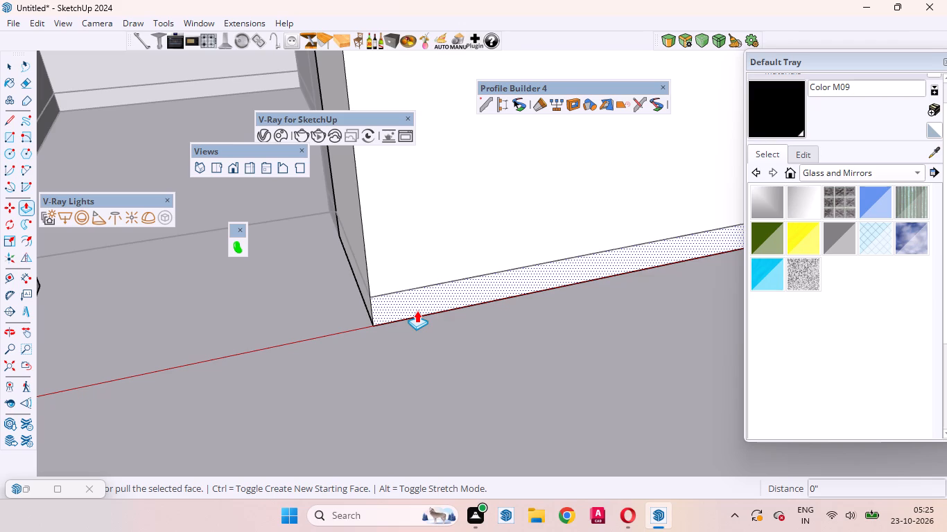
{"action": "double_click", "coordinate": [417, 310]}
{"action": "scroll", "coordinate": [487, 254], "scroll_direction": "down", "scroll_amount": 5}
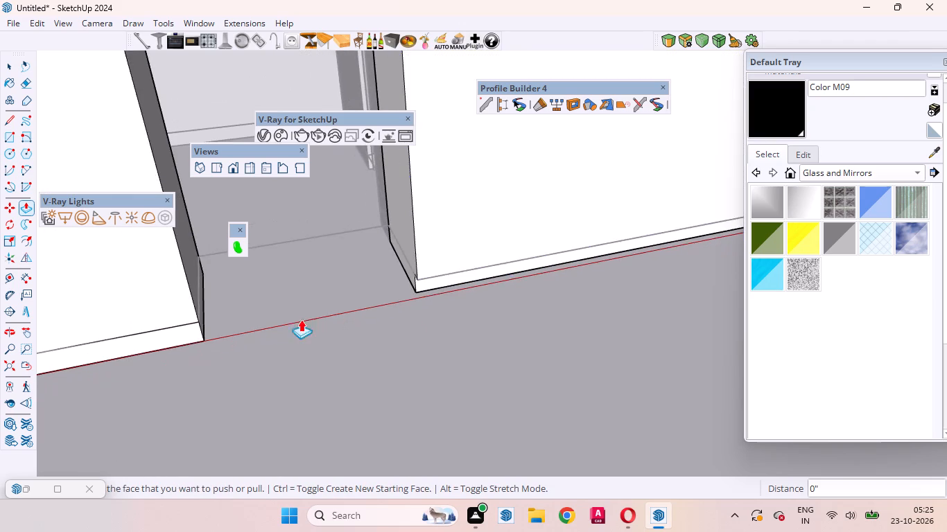
{"action": "scroll", "coordinate": [234, 330], "scroll_direction": "up", "scroll_amount": 4}
{"action": "double_click", "coordinate": [163, 330]}
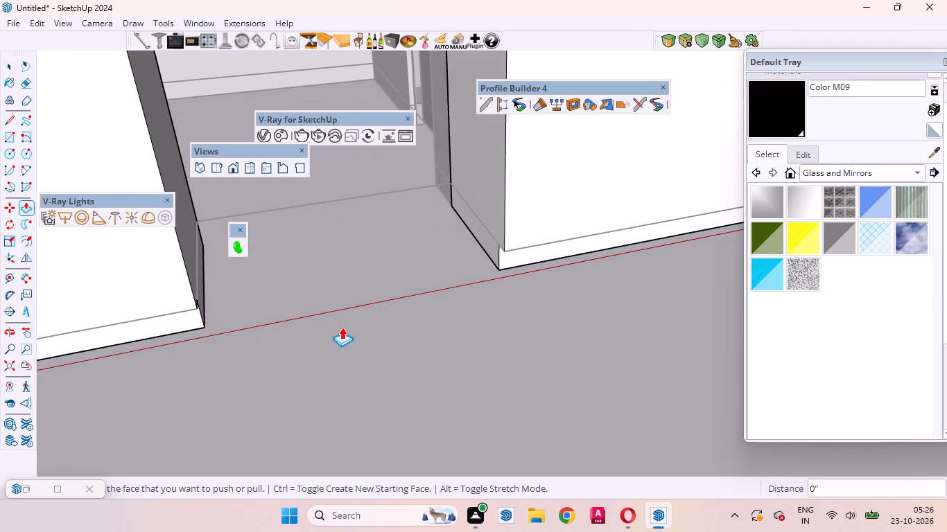
{"action": "scroll", "coordinate": [342, 327], "scroll_direction": "down", "scroll_amount": 8}
{"action": "key", "text": "space"}
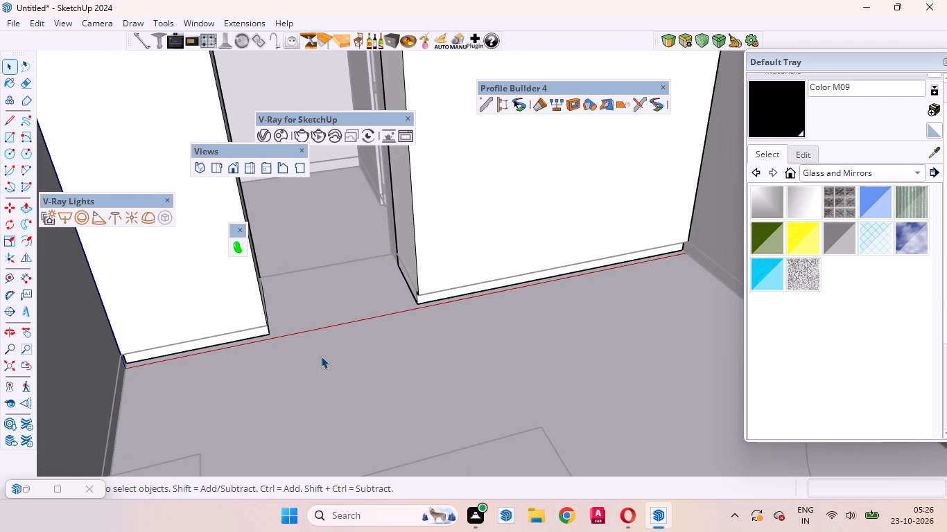
Copy the wide block's vertical front edge beside the living room wall 2" inward across its front face.
{"action": "scroll", "coordinate": [312, 386], "scroll_direction": "down", "scroll_amount": 3}
{"action": "middle_click_drag", "start_coordinate": [330, 308], "coordinate": [320, 436]}
{"action": "scroll", "coordinate": [276, 435], "scroll_direction": "down", "scroll_amount": 2}
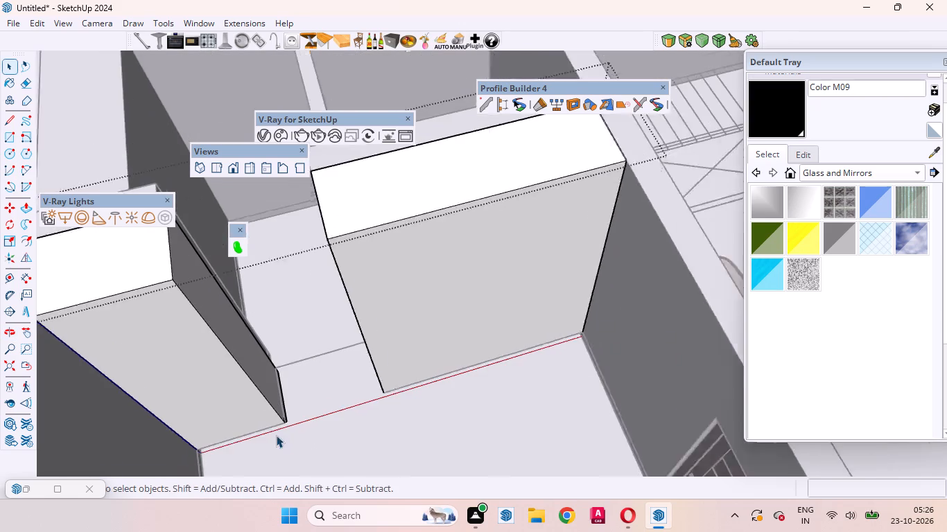
{"action": "scroll", "coordinate": [276, 435], "scroll_direction": "down", "scroll_amount": 3}
{"action": "scroll", "coordinate": [504, 312], "scroll_direction": "up", "scroll_amount": 10}
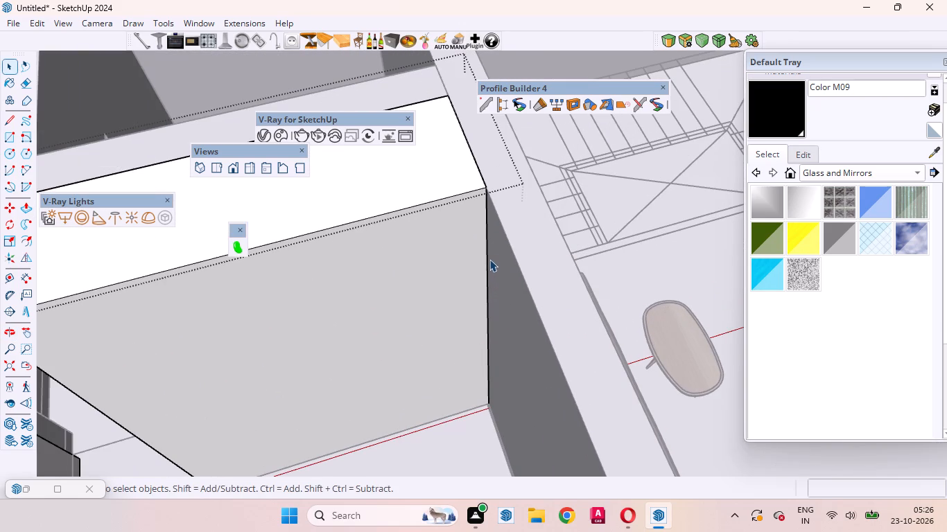
{"action": "left_click", "coordinate": [485, 253]}
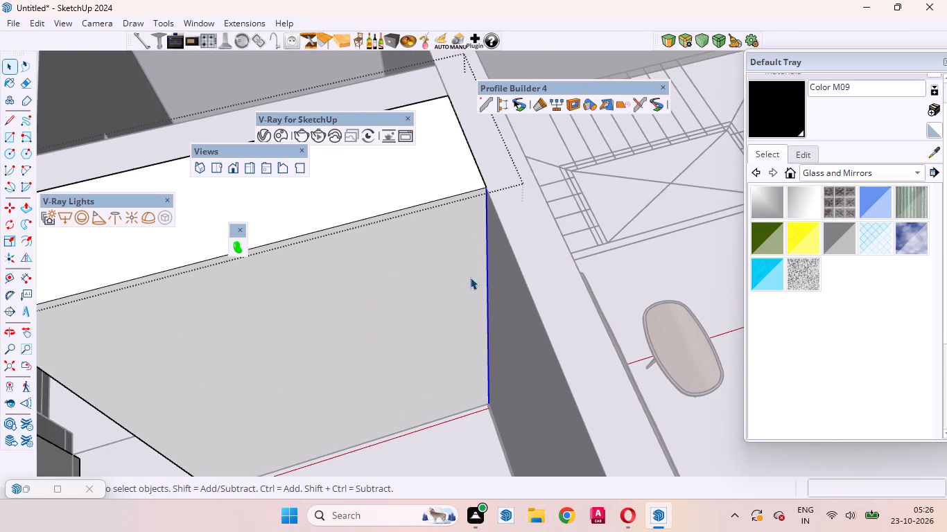
{"action": "key", "text": "m"}
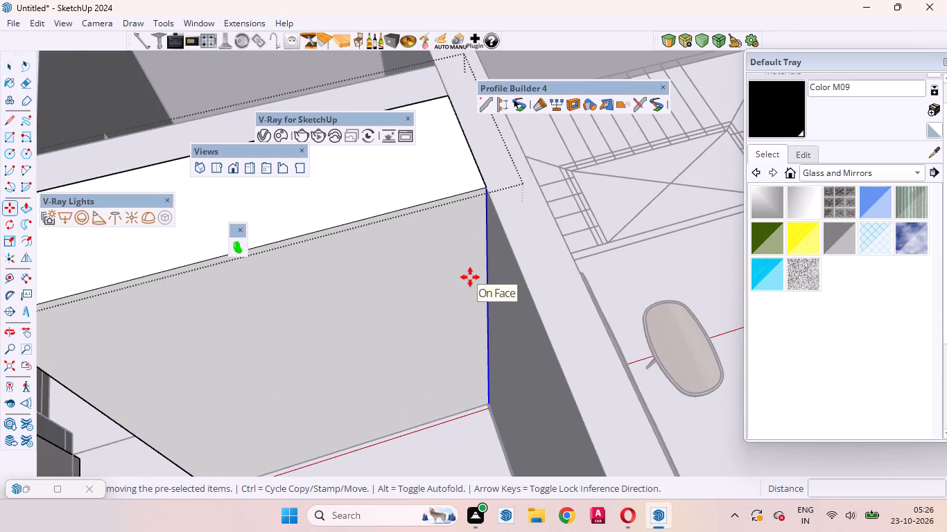
{"action": "left_click", "coordinate": [469, 278]}
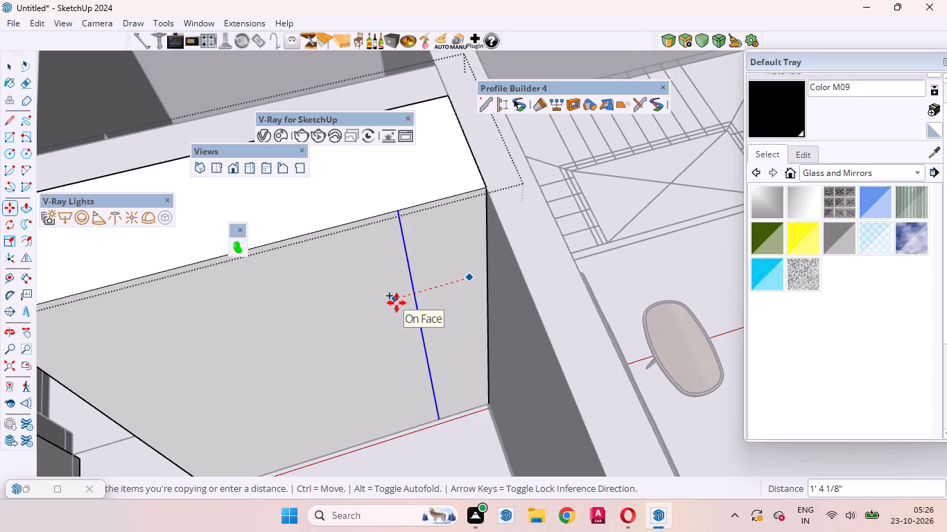
{"action": "key", "text": "2"}
{"action": "key", "text": "shift+Return"}
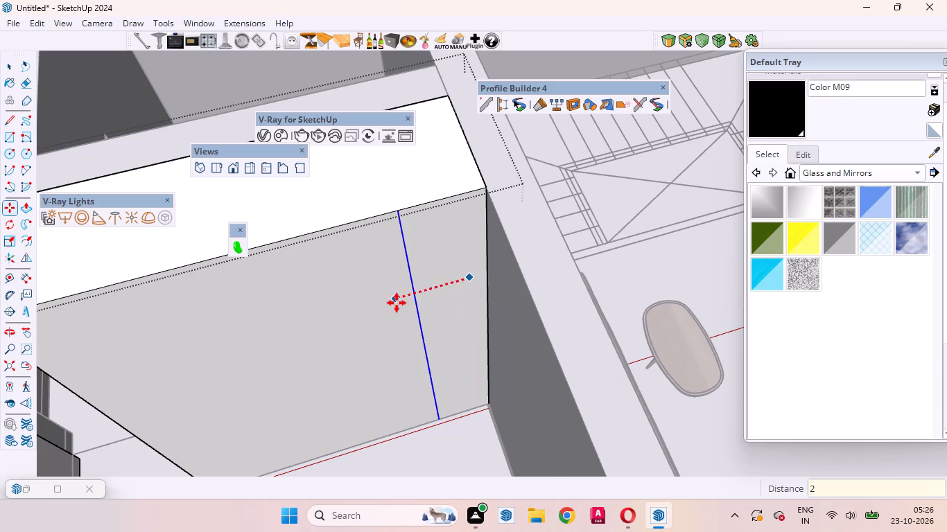
{"action": "key", "text": "space"}
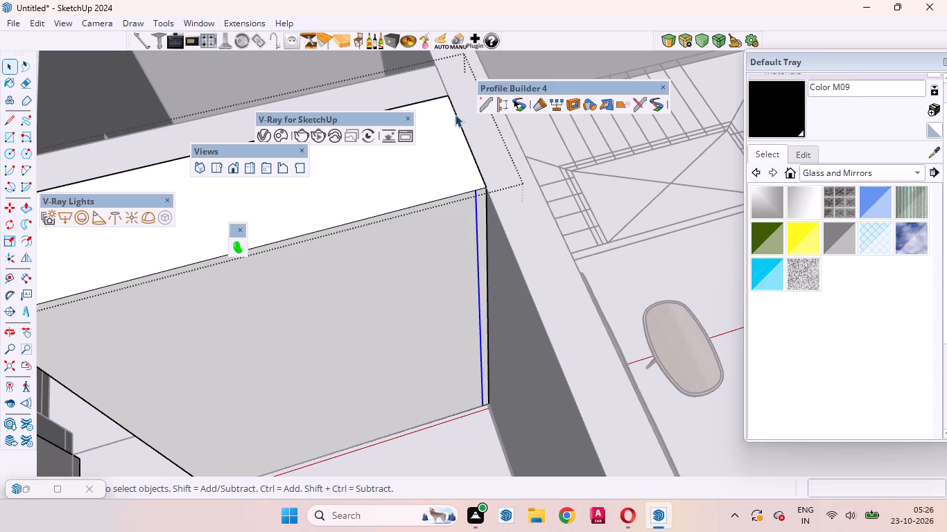
Copy the narrow block's vertical front edge beside the outer wall 2" inward across its front face, and close the group.
{"action": "scroll", "coordinate": [464, 118], "scroll_direction": "down", "scroll_amount": 4}
{"action": "scroll", "coordinate": [685, 190], "scroll_direction": "down", "scroll_amount": 9}
{"action": "scroll", "coordinate": [527, 224], "scroll_direction": "up", "scroll_amount": 6}
{"action": "middle_click_drag", "start_coordinate": [460, 269], "coordinate": [449, 269]}
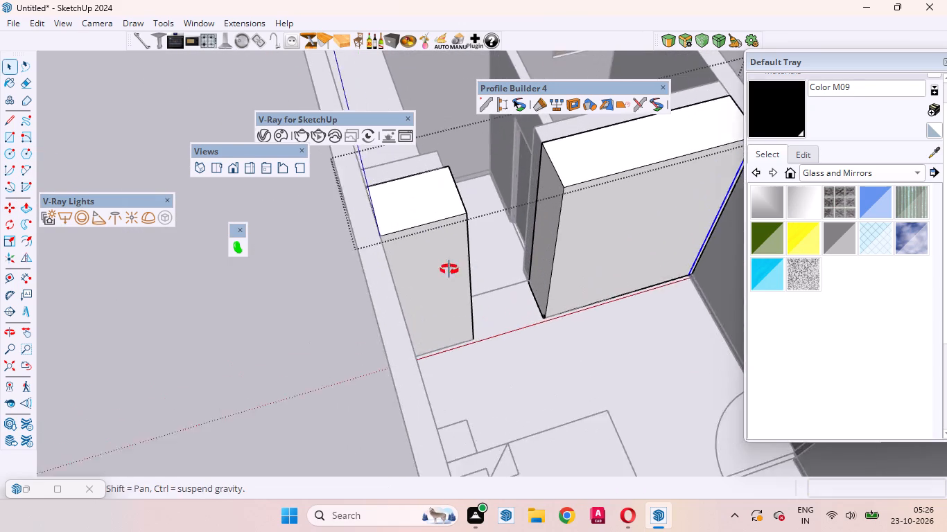
{"action": "middle_click_drag", "start_coordinate": [449, 269], "coordinate": [392, 247]}
{"action": "scroll", "coordinate": [383, 238], "scroll_direction": "up", "scroll_amount": 4}
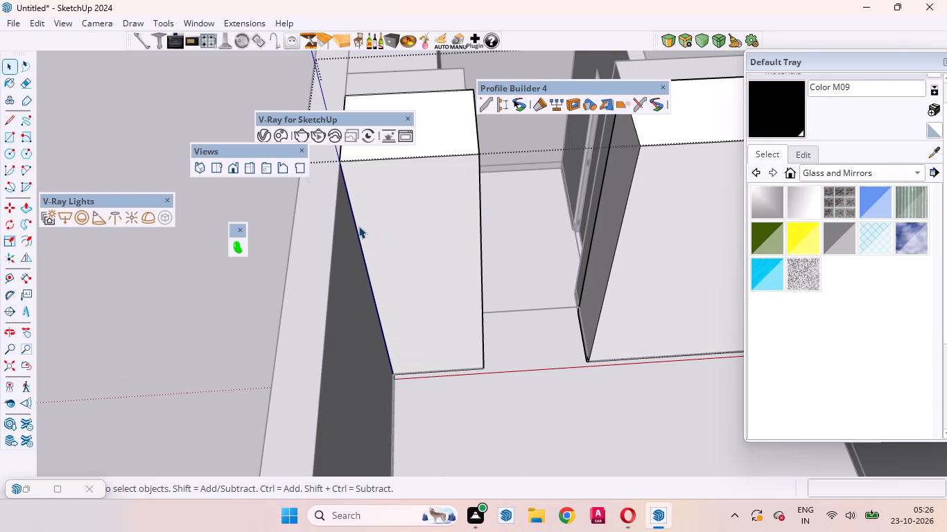
{"action": "left_click", "coordinate": [357, 226]}
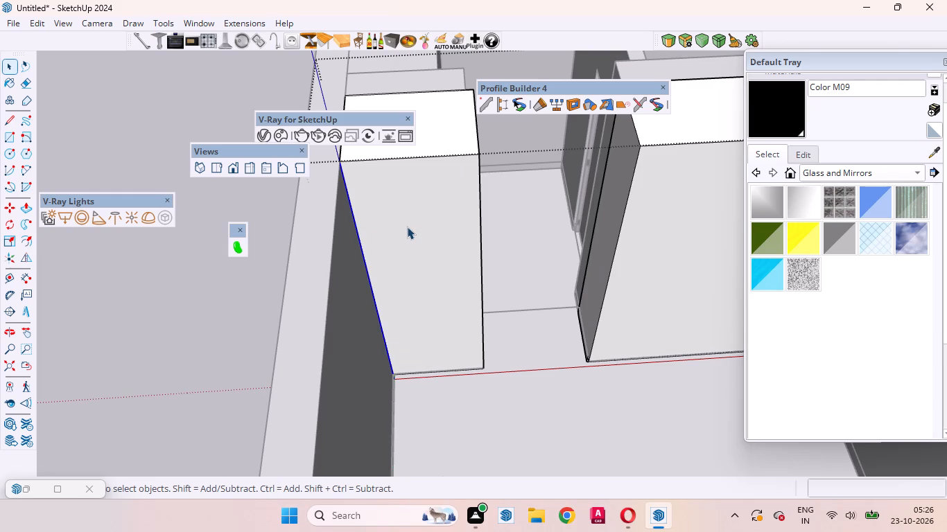
{"action": "key", "text": "m"}
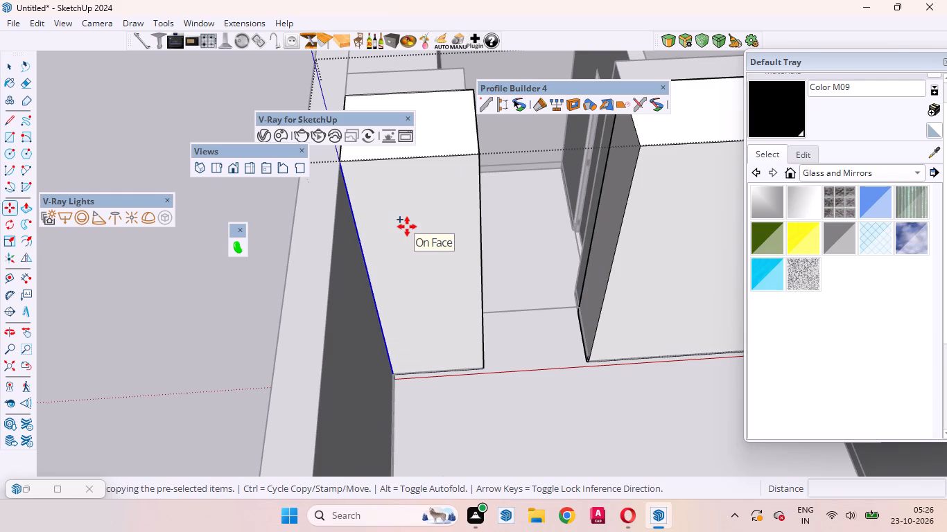
{"action": "left_click", "coordinate": [391, 237]}
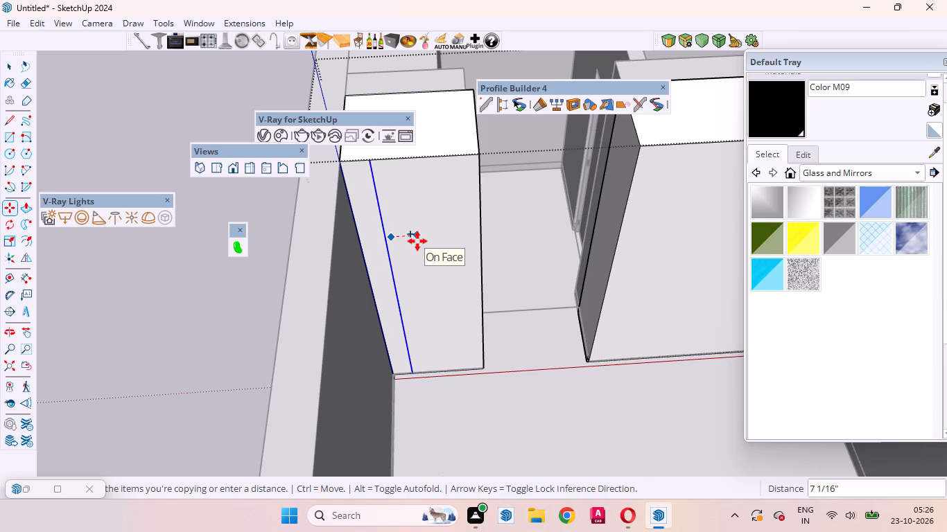
{"action": "key", "text": "2"}
{"action": "key", "text": "Return"}
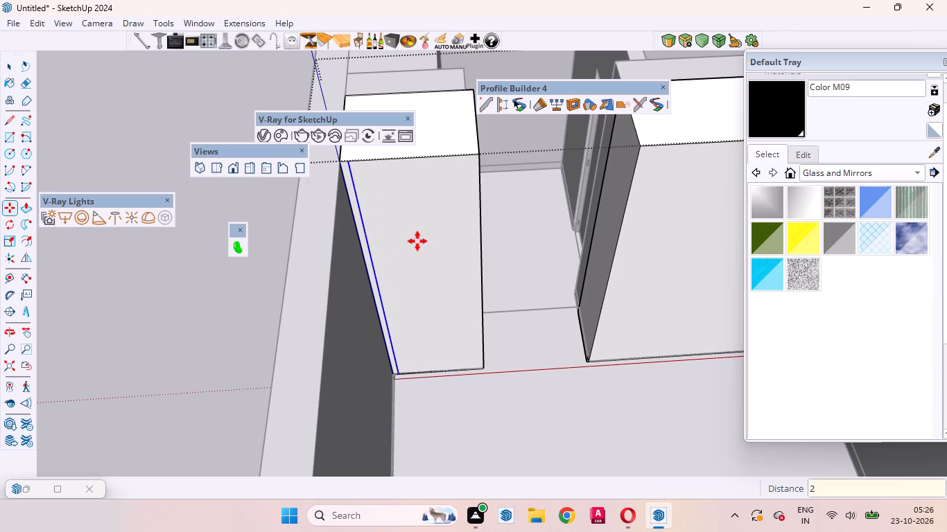
{"action": "key", "text": "space"}
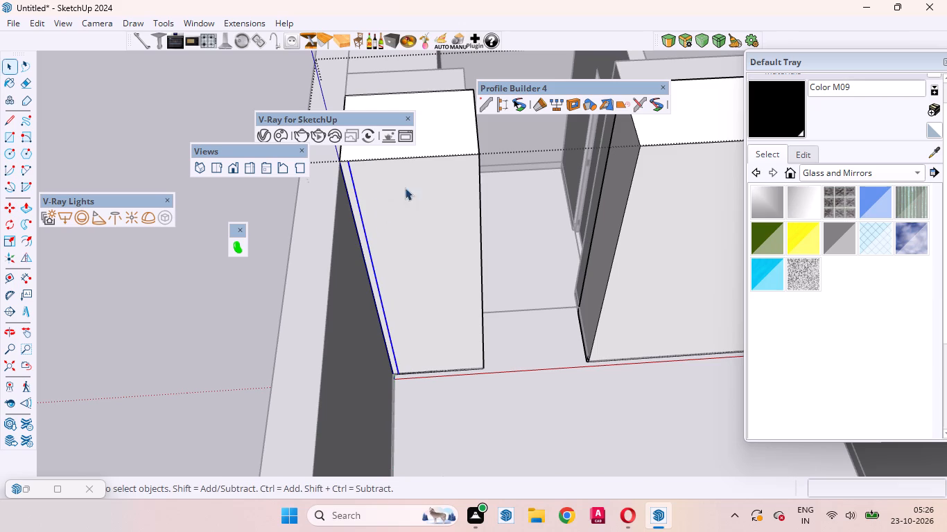
{"action": "scroll", "coordinate": [464, 355], "scroll_direction": "down", "scroll_amount": 9}
{"action": "left_click", "coordinate": [274, 289]}
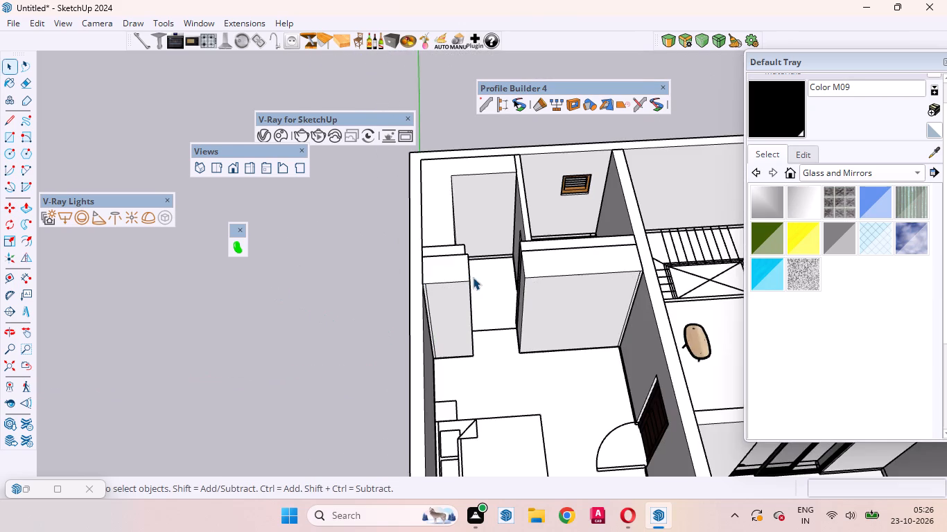
Copy the wide block's top front edge 2" down its front face.
{"action": "scroll", "coordinate": [473, 285], "scroll_direction": "up", "scroll_amount": 7}
{"action": "middle_click_drag", "start_coordinate": [406, 351], "coordinate": [295, 225]}
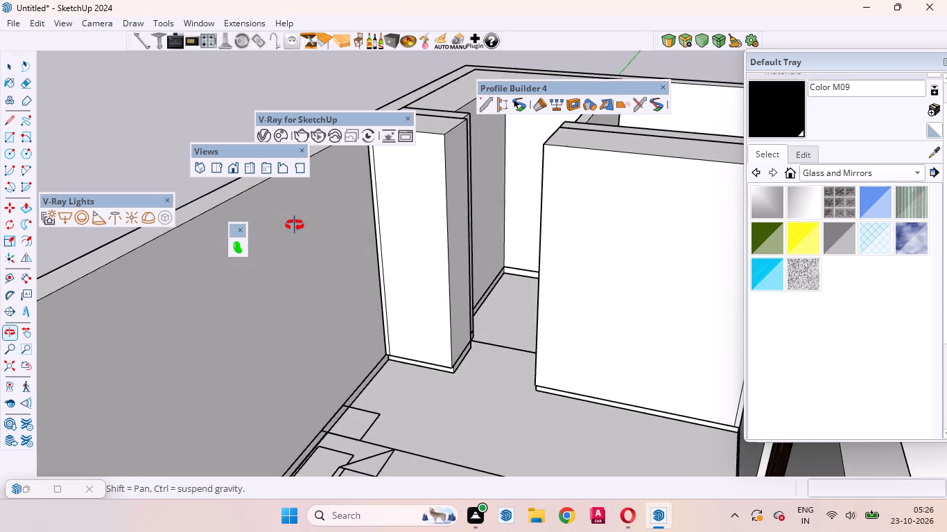
{"action": "middle_click_drag", "start_coordinate": [295, 225], "coordinate": [277, 278]}
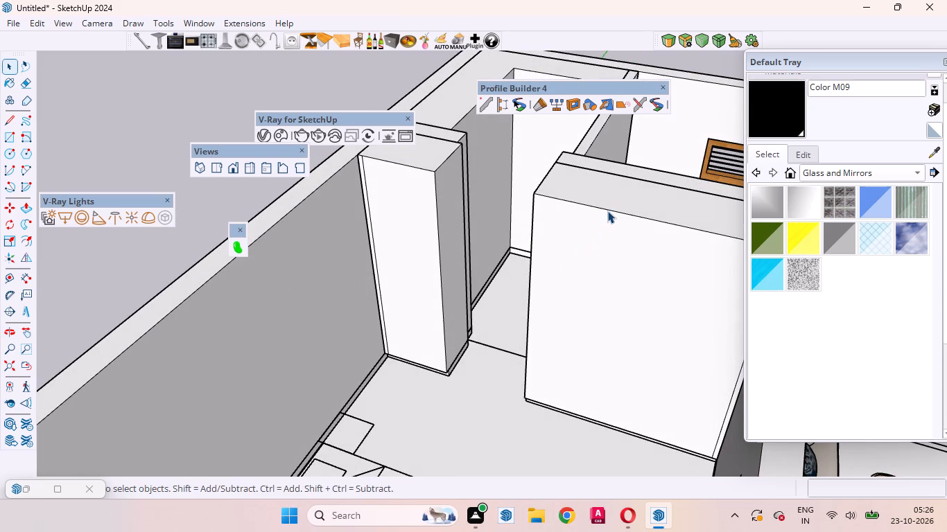
{"action": "left_click", "coordinate": [607, 211]}
{"action": "left_click", "coordinate": [607, 211]}
{"action": "left_click", "coordinate": [607, 211]}
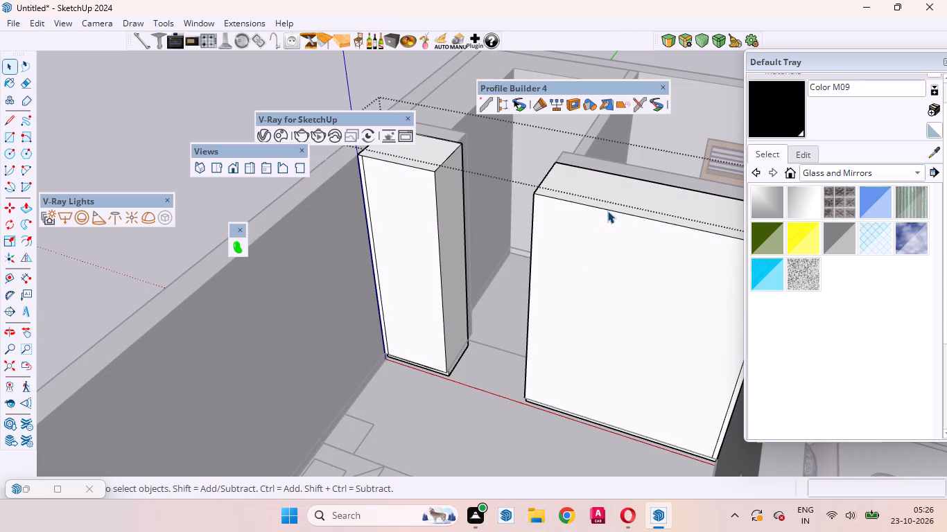
{"action": "left_click", "coordinate": [607, 211]}
{"action": "left_click", "coordinate": [607, 211]}
{"action": "key", "text": "m"}
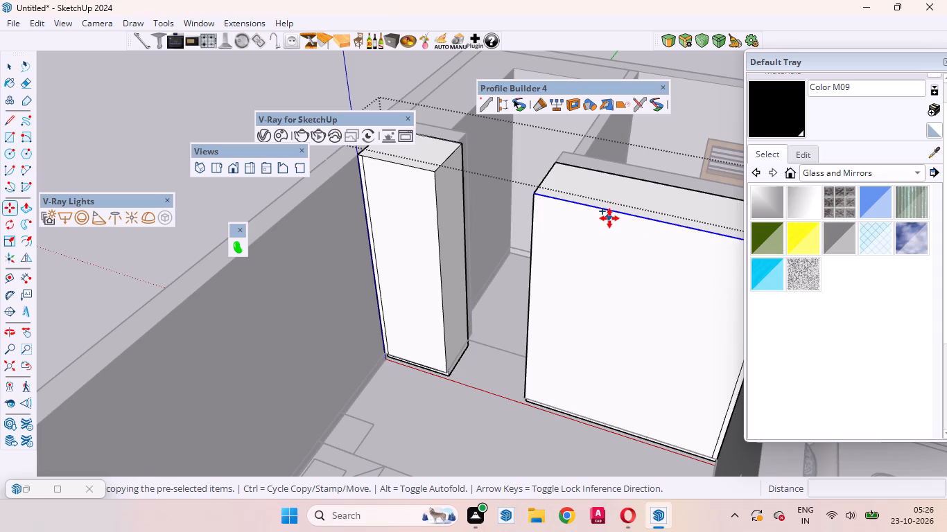
{"action": "left_click", "coordinate": [609, 222]}
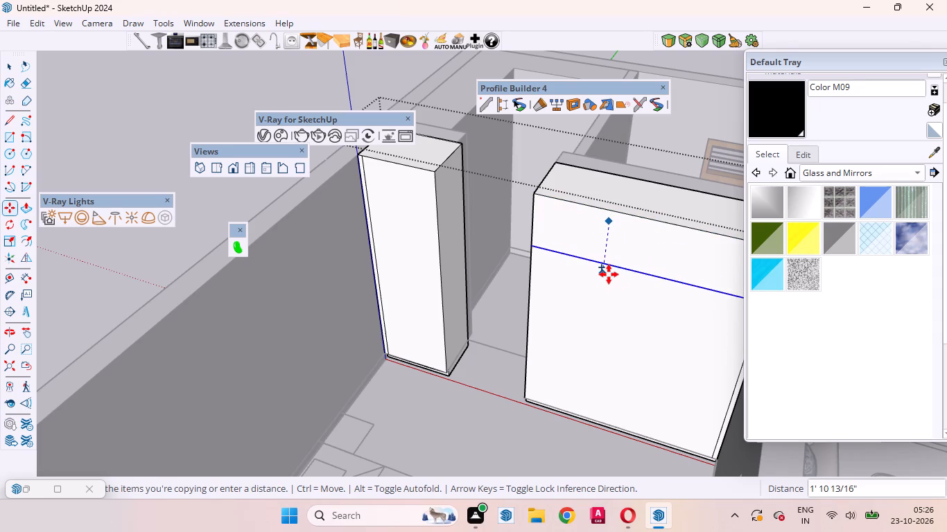
{"action": "key", "text": "2"}
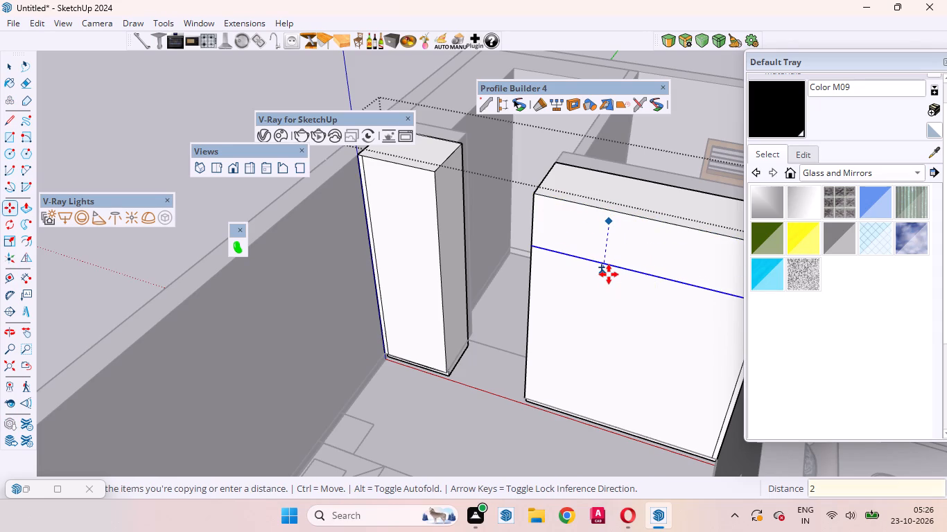
{"action": "key", "text": "Return"}
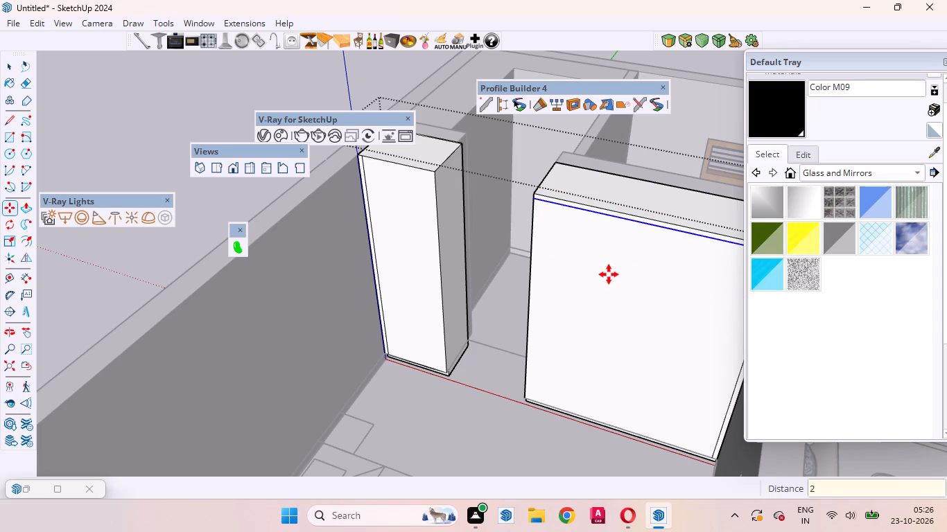
{"action": "key", "text": "space"}
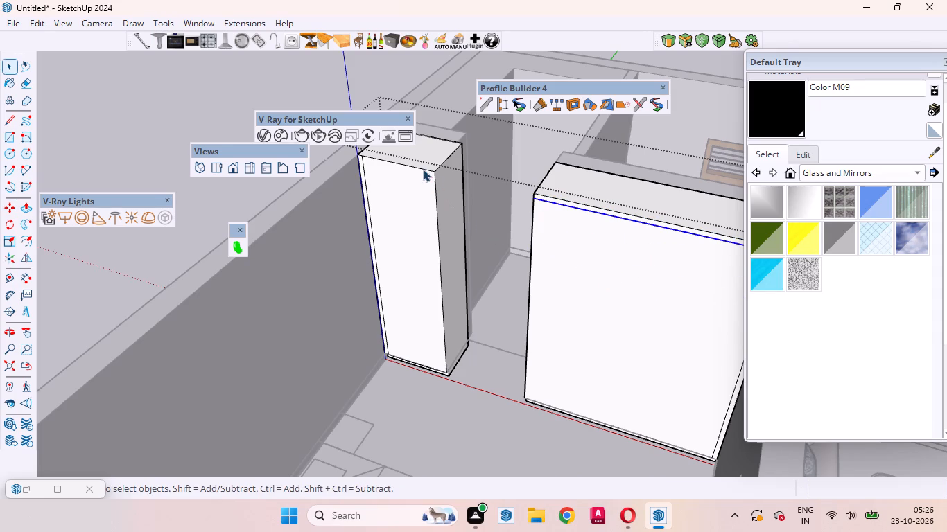
Copy the narrow block's top front edge 2" straight down its front face, and close the group.
{"action": "left_click", "coordinate": [406, 167]}
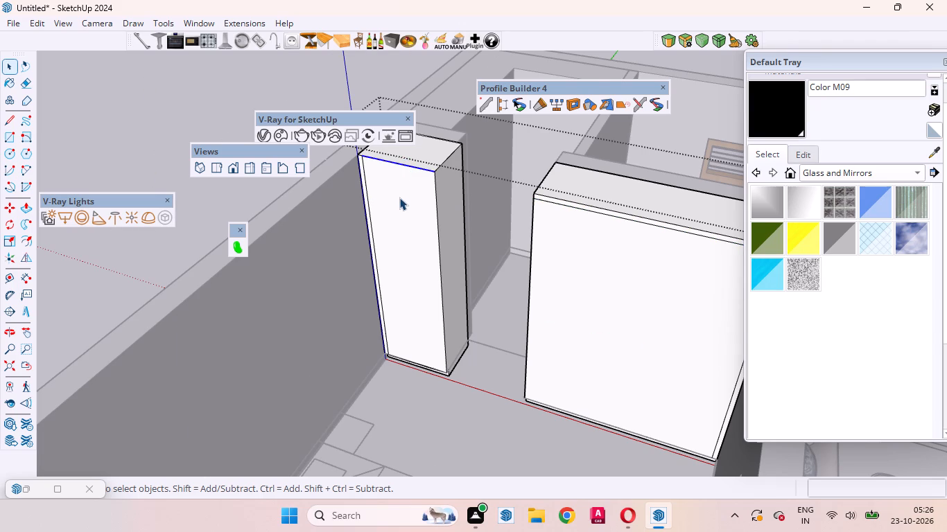
{"action": "key", "text": "m"}
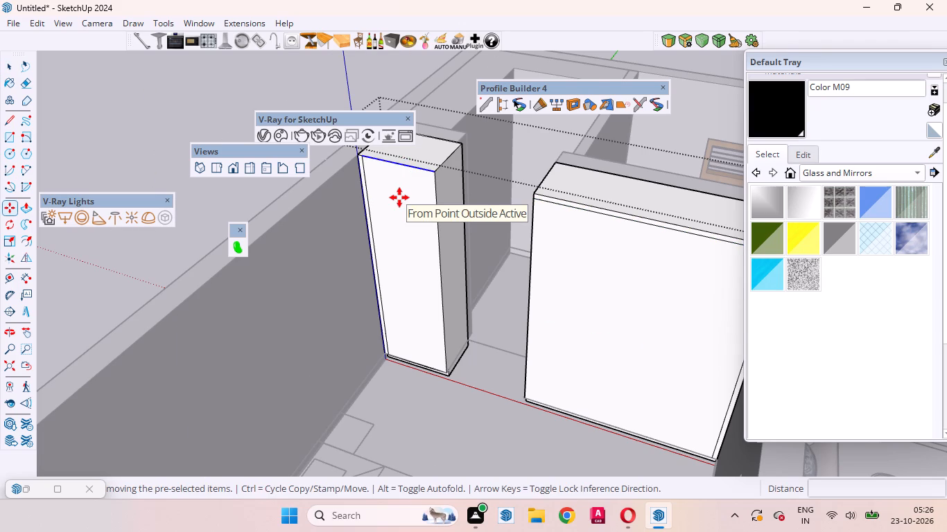
{"action": "double_click", "coordinate": [399, 197], "text": "ctrl"}
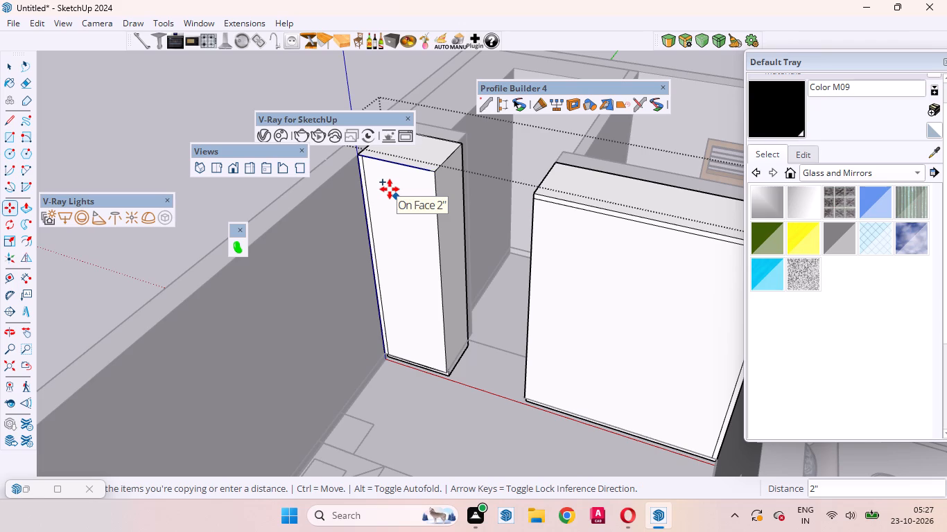
{"action": "left_click", "coordinate": [390, 189]}
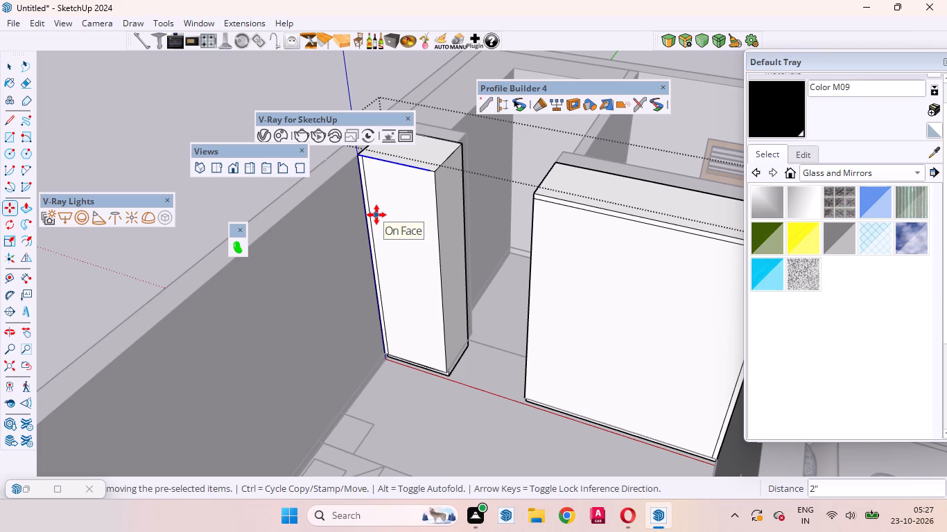
{"action": "left_click", "coordinate": [399, 191]}
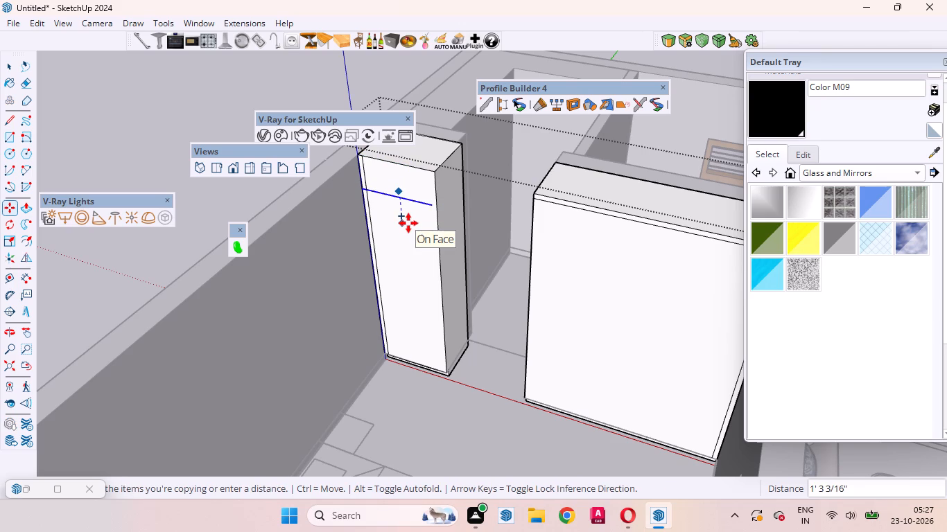
{"action": "key", "text": "Up"}
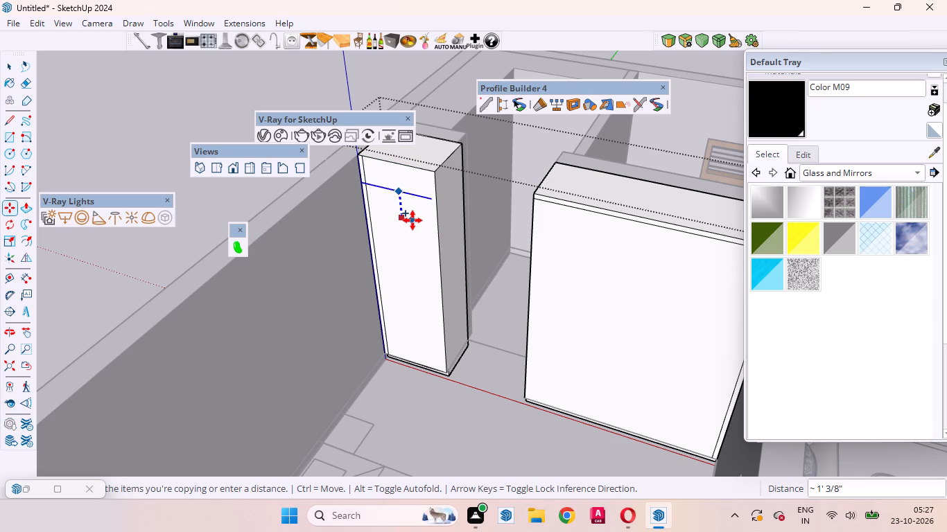
{"action": "key", "text": "2"}
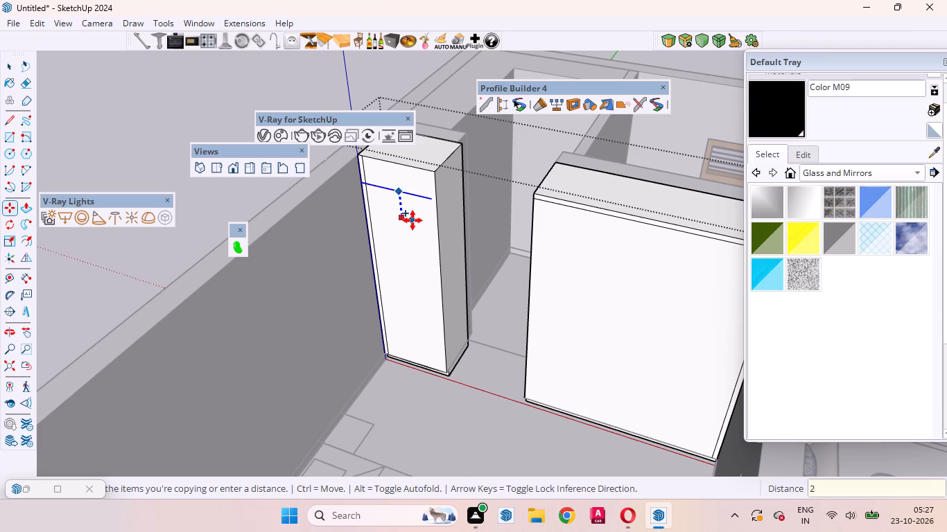
{"action": "key", "text": "Return"}
{"action": "key", "text": "space"}
{"action": "right_click_drag", "start_coordinate": [477, 240], "coordinate": [379, 531]}
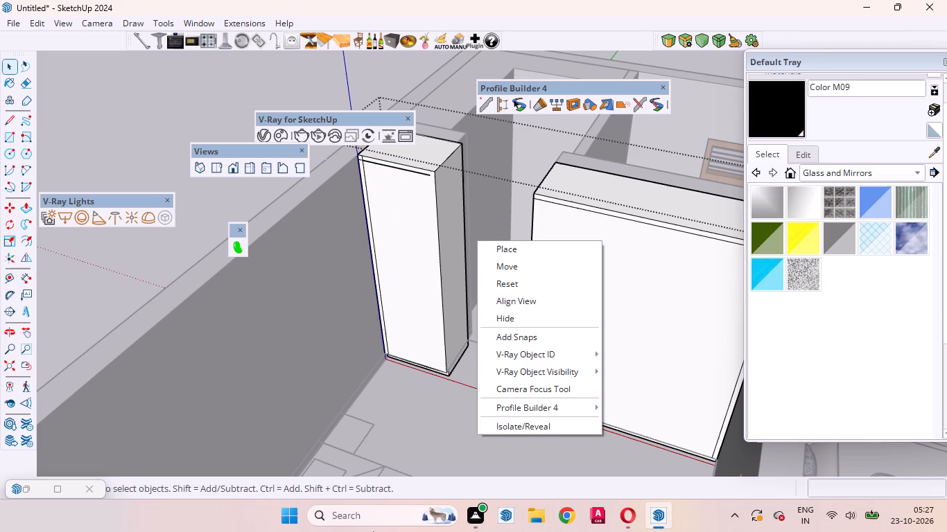
{"action": "left_click", "coordinate": [125, 118]}
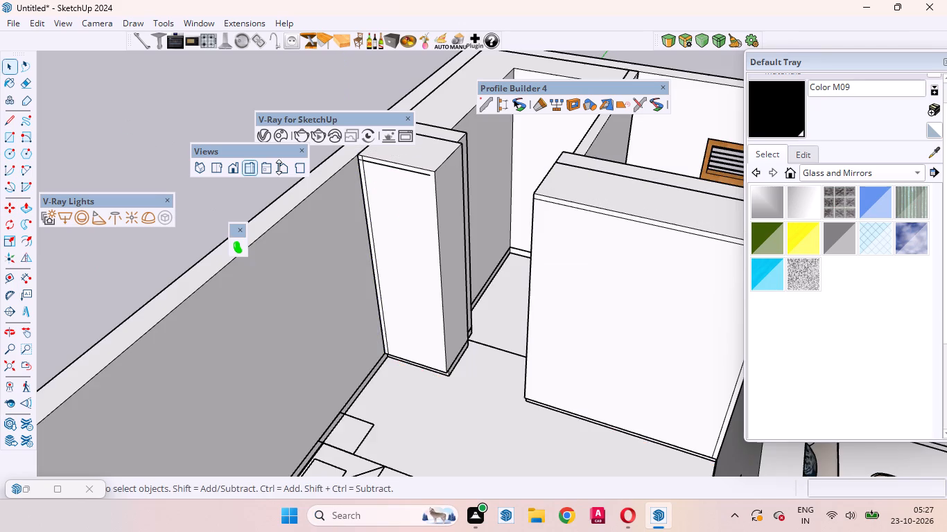
Draw a 2" line extending the narrow block's copied top line to its vertical front edge facing the wide block.
{"action": "scroll", "coordinate": [436, 139], "scroll_direction": "up", "scroll_amount": 9}
{"action": "scroll", "coordinate": [452, 267], "scroll_direction": "down", "scroll_amount": 4}
{"action": "middle_click_drag", "start_coordinate": [417, 278], "coordinate": [444, 269]}
{"action": "double_click", "coordinate": [435, 253]}
{"action": "left_click", "coordinate": [446, 236]}
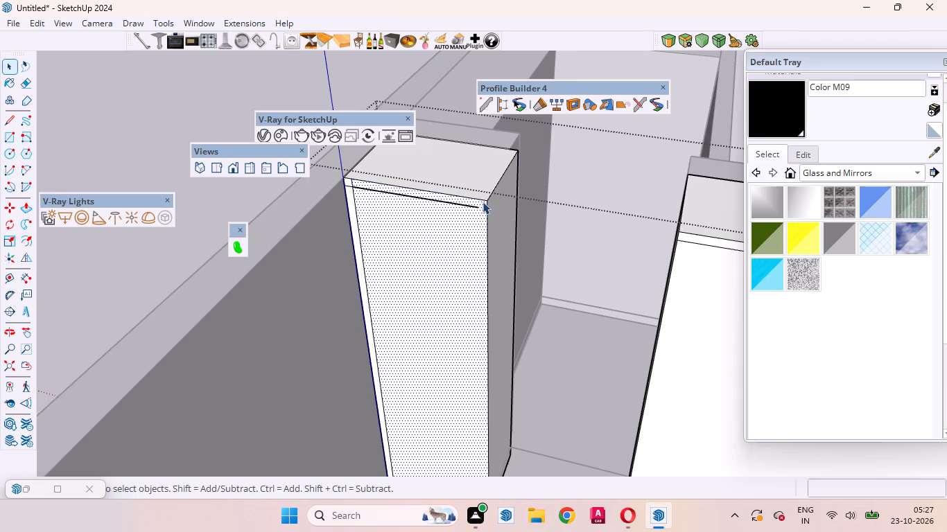
{"action": "scroll", "coordinate": [482, 202], "scroll_direction": "up", "scroll_amount": 5}
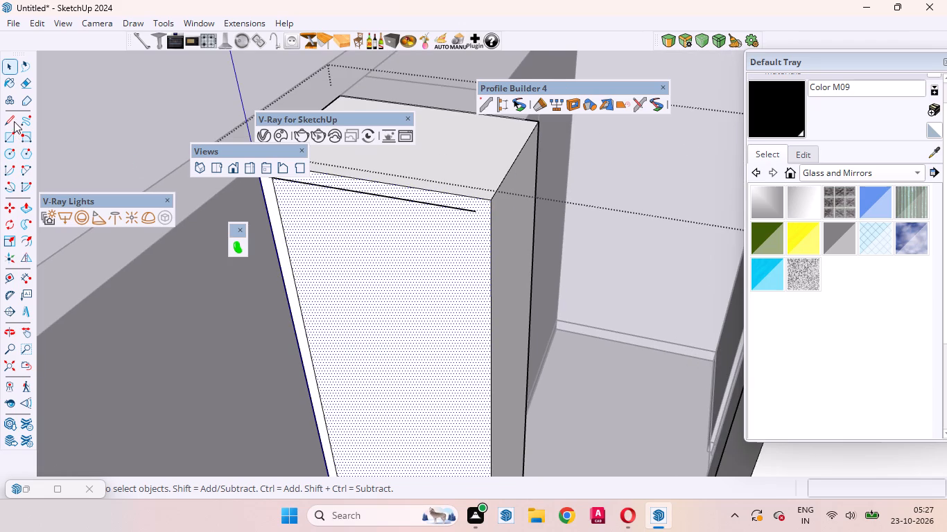
{"action": "left_click", "coordinate": [12, 120]}
{"action": "left_click", "coordinate": [475, 211]}
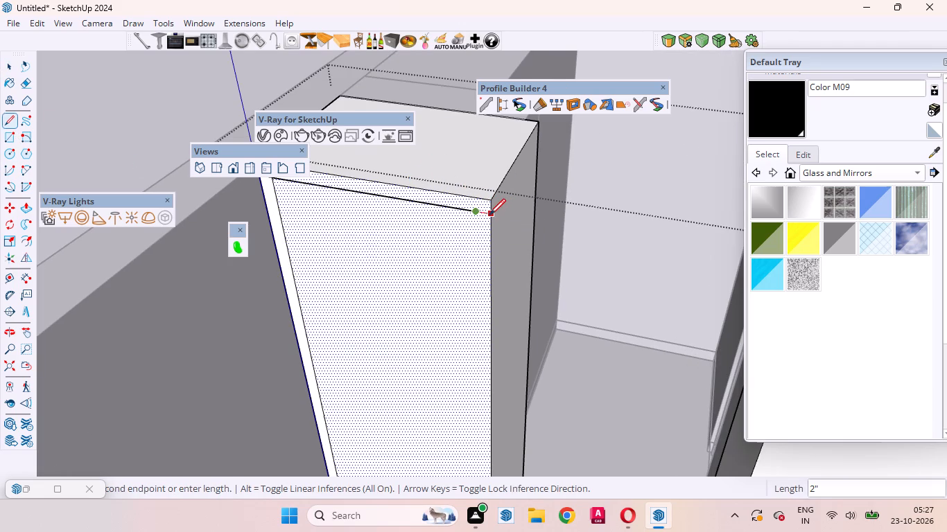
{"action": "left_click", "coordinate": [489, 215]}
{"action": "key", "text": "space"}
{"action": "left_click", "coordinate": [410, 245]}
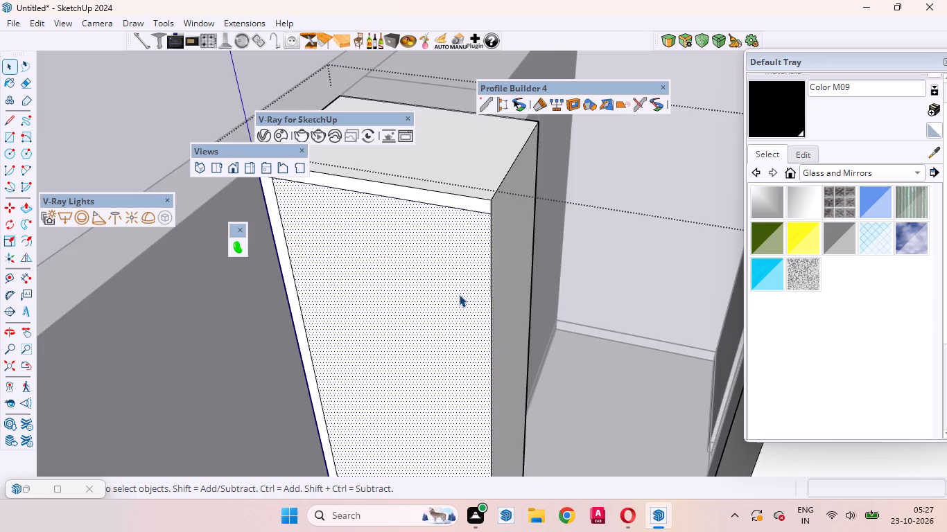
Erase the overlapping line stubs at the narrow block's top front corner beside the outer wall.
{"action": "scroll", "coordinate": [464, 299], "scroll_direction": "down", "scroll_amount": 4}
{"action": "scroll", "coordinate": [333, 212], "scroll_direction": "up", "scroll_amount": 15}
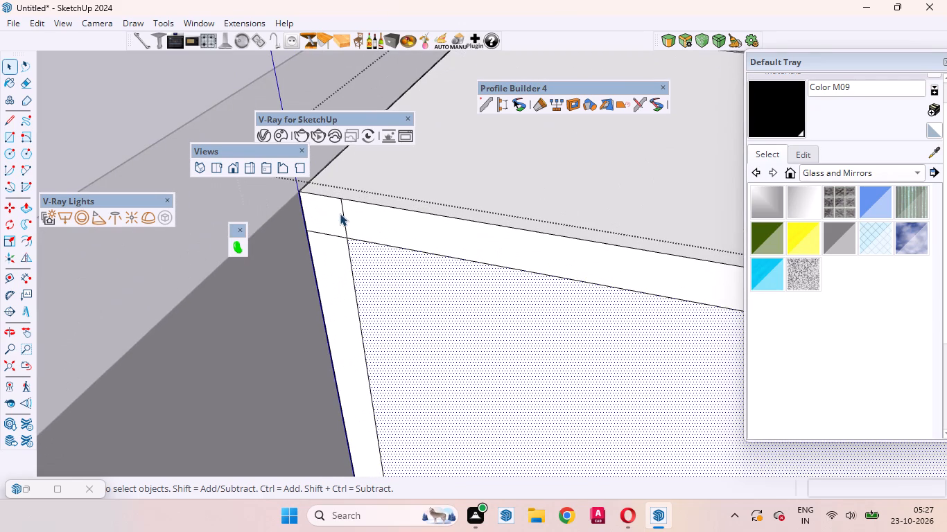
{"action": "left_click", "coordinate": [341, 213]}
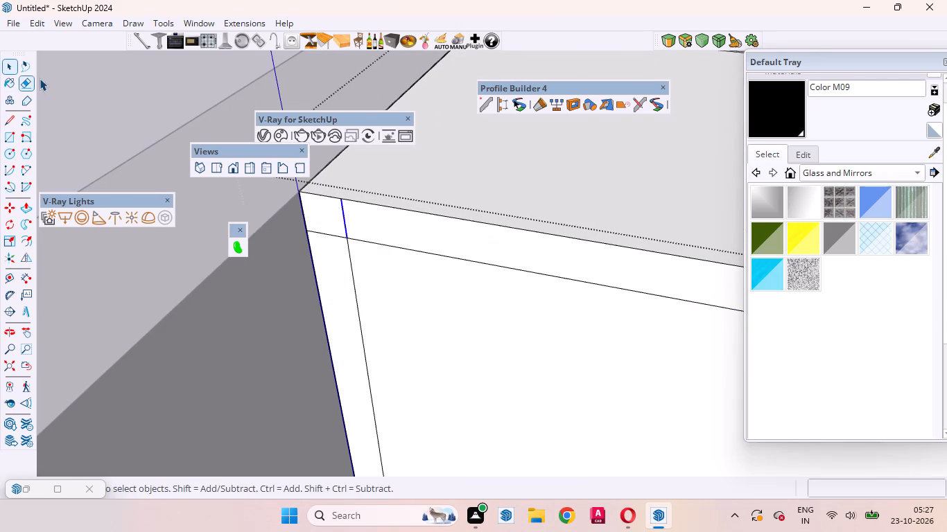
{"action": "left_click", "coordinate": [33, 78]}
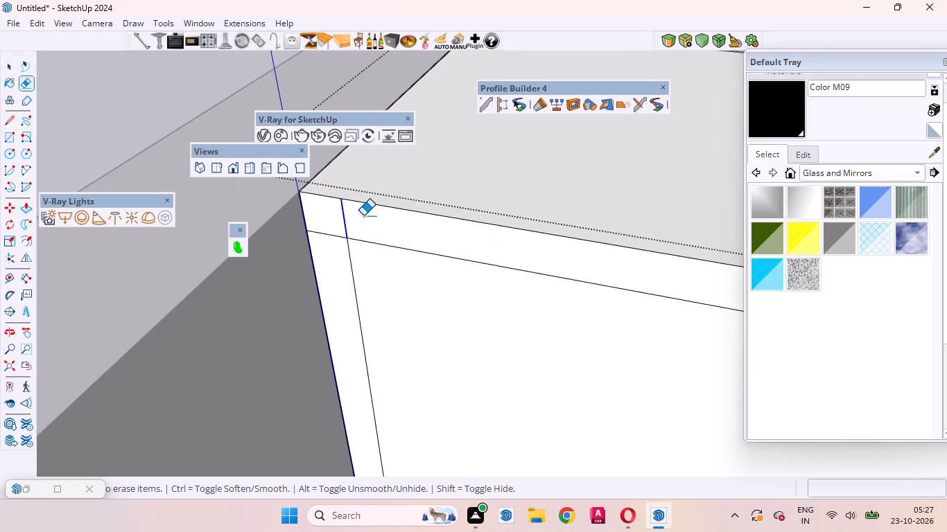
{"action": "left_click_drag", "start_coordinate": [362, 214], "coordinate": [331, 254]}
Erase the vertical line stub at the wide block's top front corner beside the living room wall, and close the group.
{"action": "scroll", "coordinate": [280, 271], "scroll_direction": "down", "scroll_amount": 3}
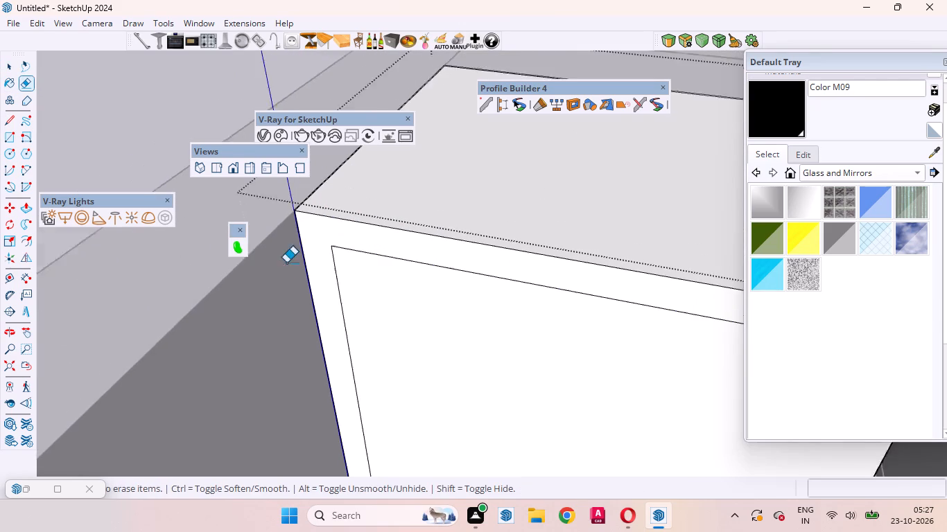
{"action": "scroll", "coordinate": [286, 263], "scroll_direction": "down", "scroll_amount": 17}
{"action": "scroll", "coordinate": [317, 228], "scroll_direction": "down", "scroll_amount": 17}
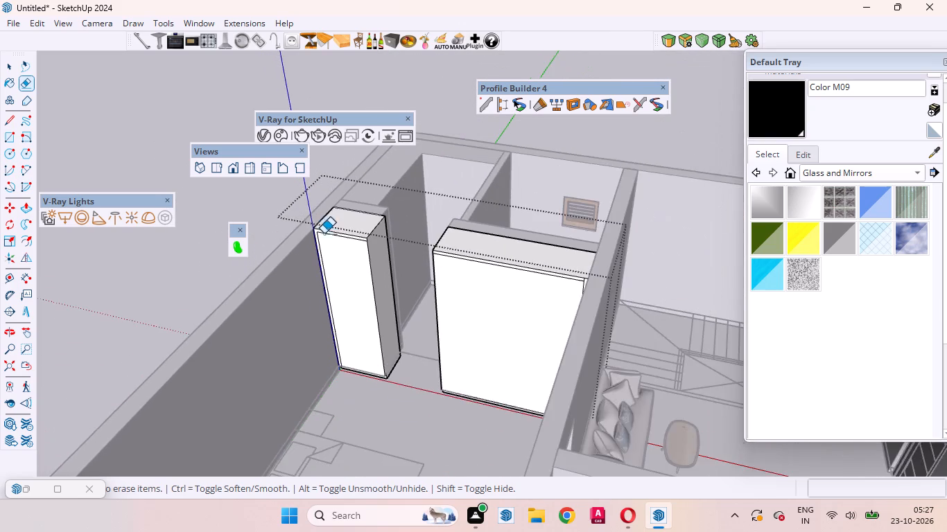
{"action": "scroll", "coordinate": [460, 259], "scroll_direction": "up", "scroll_amount": 20}
{"action": "scroll", "coordinate": [460, 259], "scroll_direction": "up", "scroll_amount": 1}
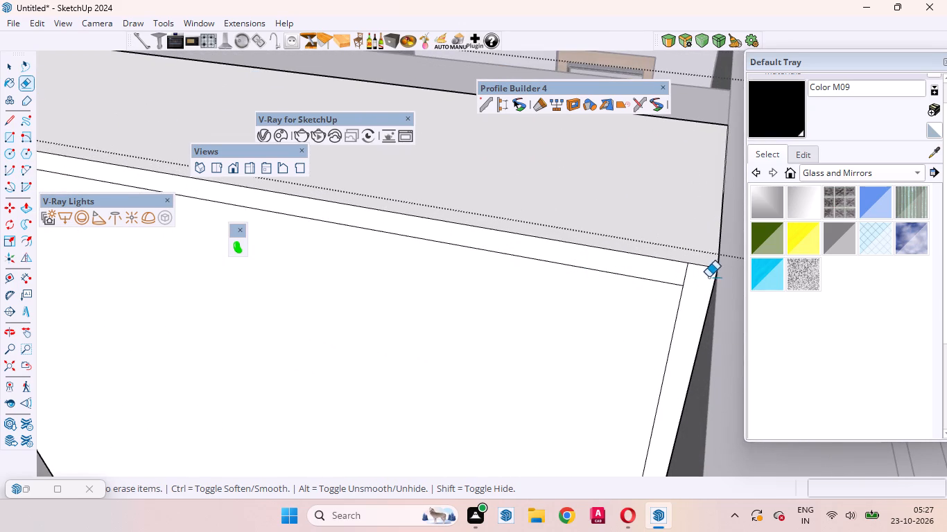
{"action": "left_click_drag", "start_coordinate": [704, 280], "coordinate": [675, 265]}
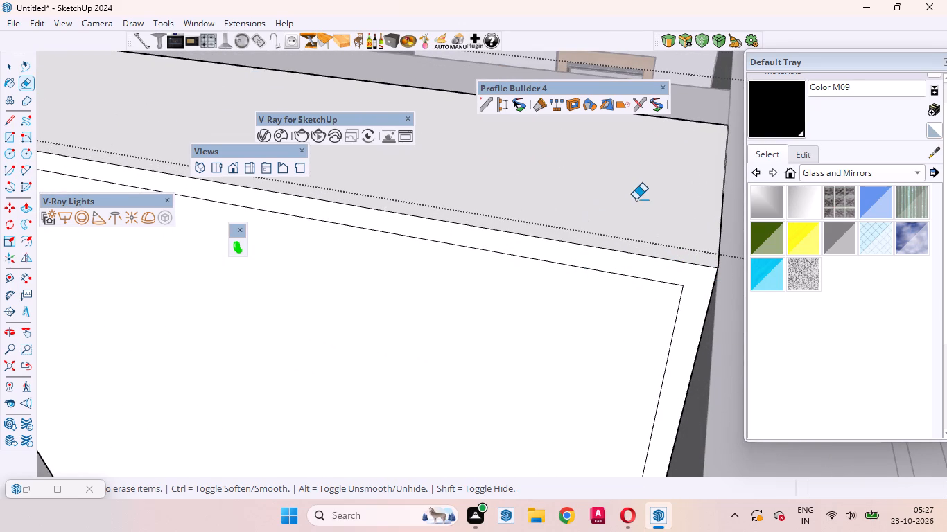
{"action": "key", "text": "space"}
{"action": "scroll", "coordinate": [571, 227], "scroll_direction": "down", "scroll_amount": 18}
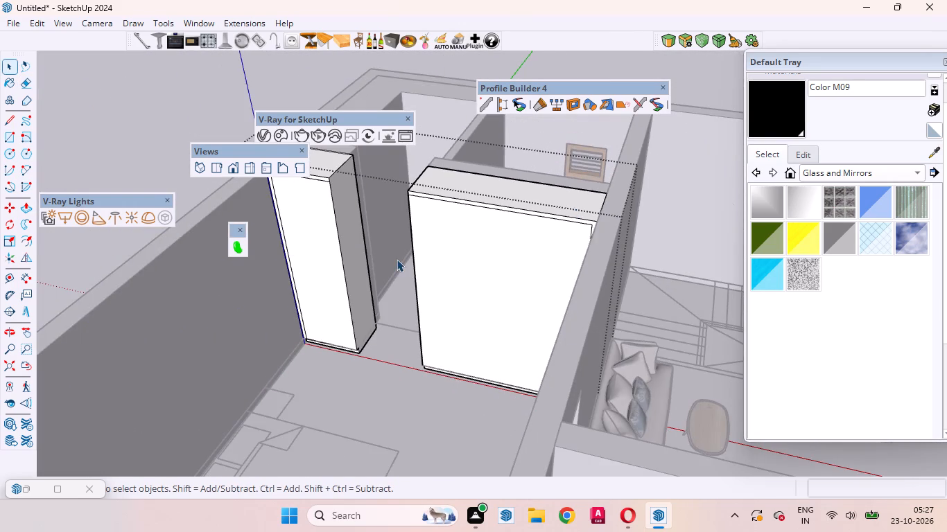
{"action": "scroll", "coordinate": [422, 248], "scroll_direction": "down", "scroll_amount": 5}
{"action": "left_click", "coordinate": [162, 296]}
Open the other bedroom's wide block for editing and copy its vertical front edge beside the outer wall 2" inward across the front face.
{"action": "scroll", "coordinate": [372, 189], "scroll_direction": "up", "scroll_amount": 2}
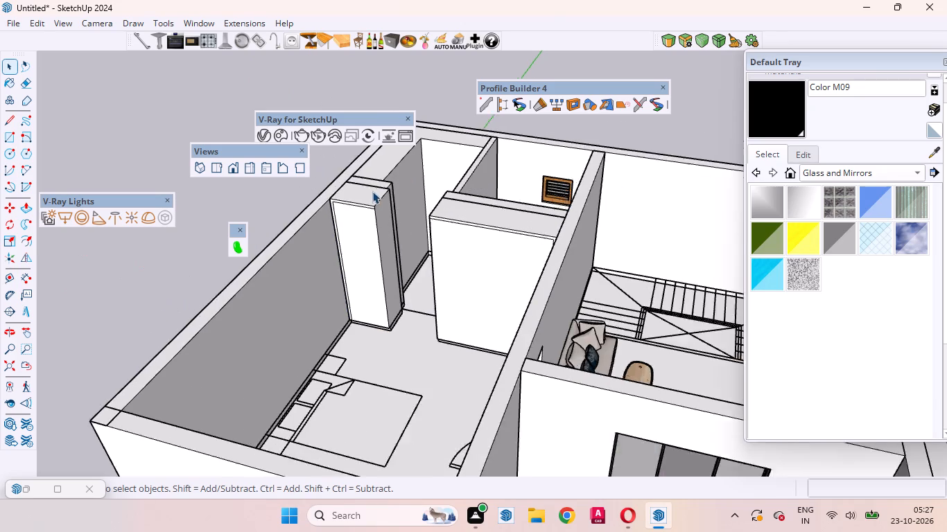
{"action": "scroll", "coordinate": [372, 191], "scroll_direction": "up", "scroll_amount": 5}
{"action": "scroll", "coordinate": [336, 246], "scroll_direction": "down", "scroll_amount": 1}
{"action": "scroll", "coordinate": [336, 246], "scroll_direction": "up", "scroll_amount": 4}
{"action": "middle_click_drag", "start_coordinate": [345, 250], "coordinate": [413, 256]}
{"action": "scroll", "coordinate": [415, 255], "scroll_direction": "up", "scroll_amount": 1}
{"action": "scroll", "coordinate": [181, 295], "scroll_direction": "down", "scroll_amount": 11}
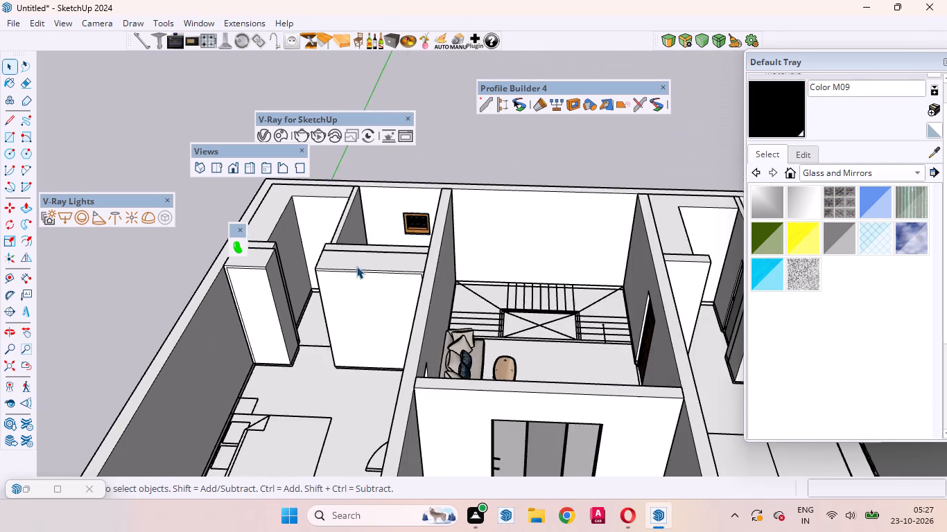
{"action": "scroll", "coordinate": [444, 265], "scroll_direction": "down", "scroll_amount": 9}
{"action": "scroll", "coordinate": [627, 252], "scroll_direction": "up", "scroll_amount": 12}
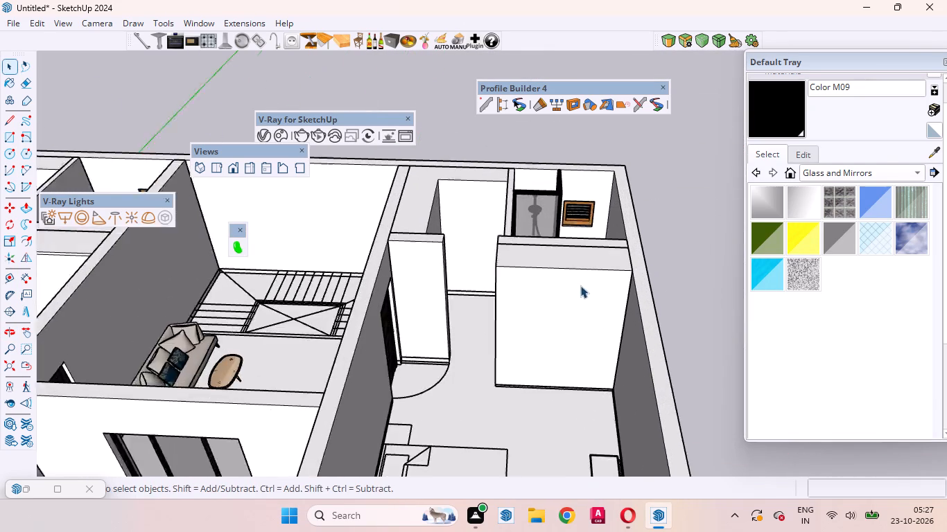
{"action": "scroll", "coordinate": [580, 285], "scroll_direction": "up", "scroll_amount": 2}
{"action": "left_click", "coordinate": [561, 260]}
{"action": "double_click", "coordinate": [558, 263]}
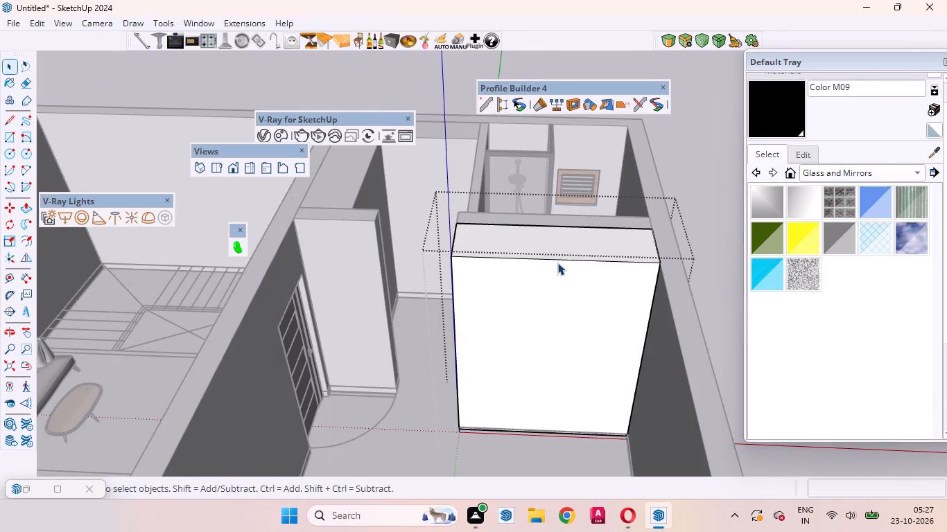
{"action": "left_click", "coordinate": [561, 260]}
{"action": "left_click", "coordinate": [654, 292]}
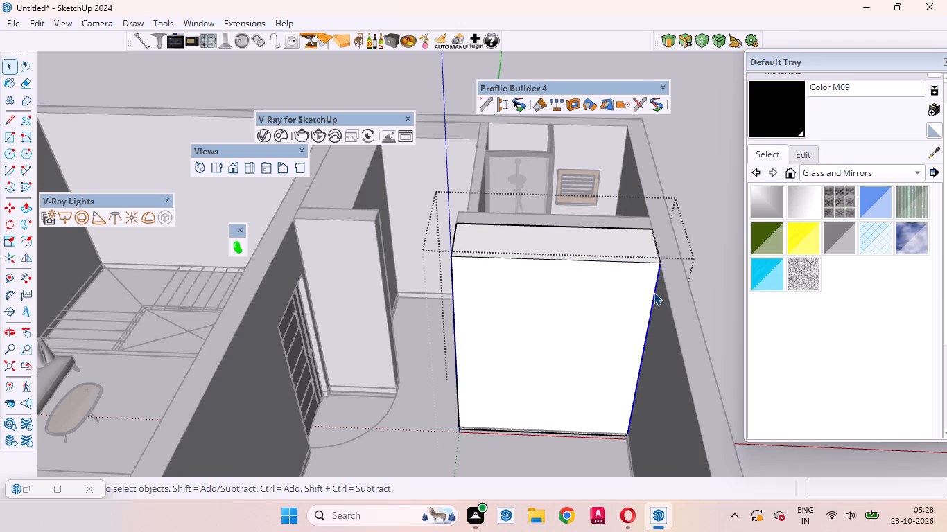
{"action": "key", "text": "m"}
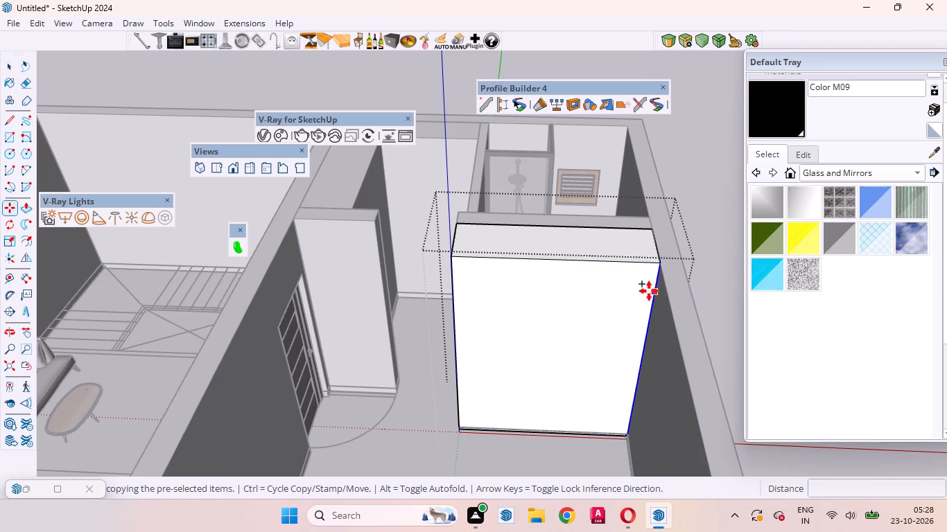
{"action": "left_click", "coordinate": [627, 299]}
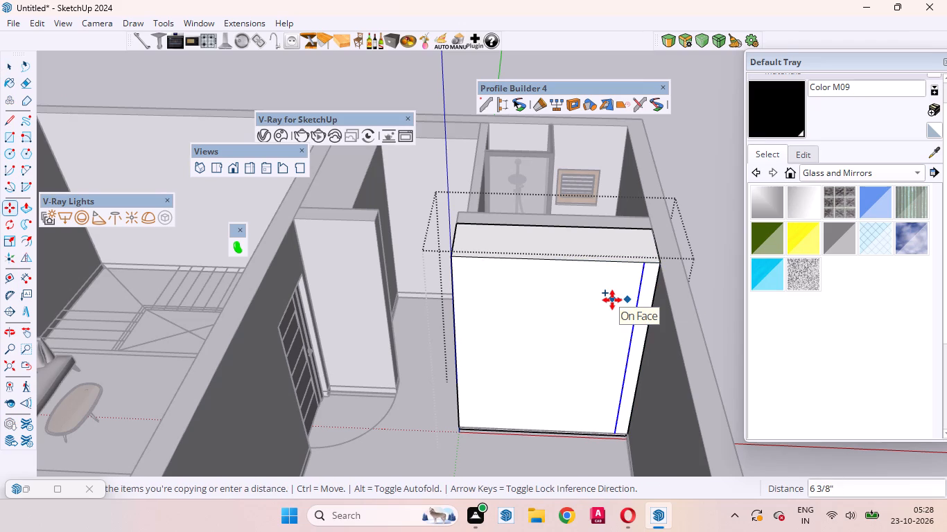
{"action": "key", "text": "2"}
{"action": "key", "text": "Return"}
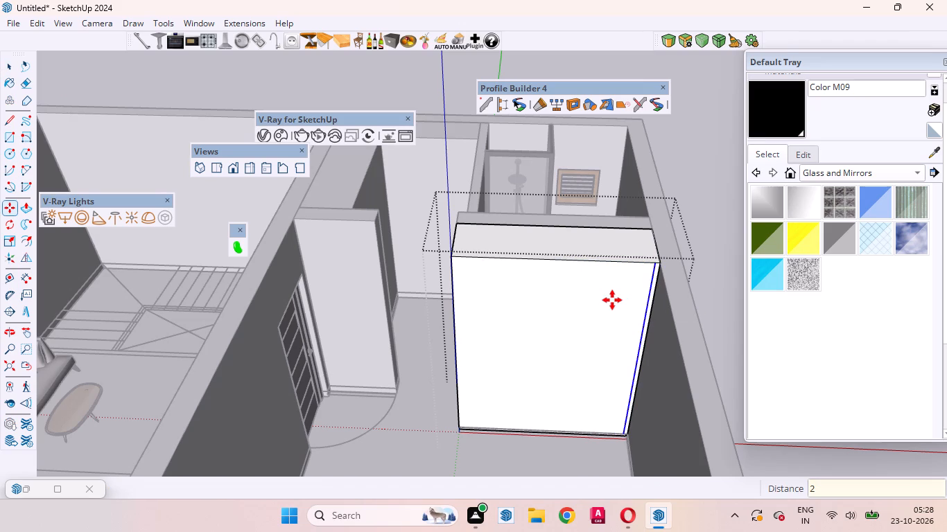
{"action": "key", "text": "space"}
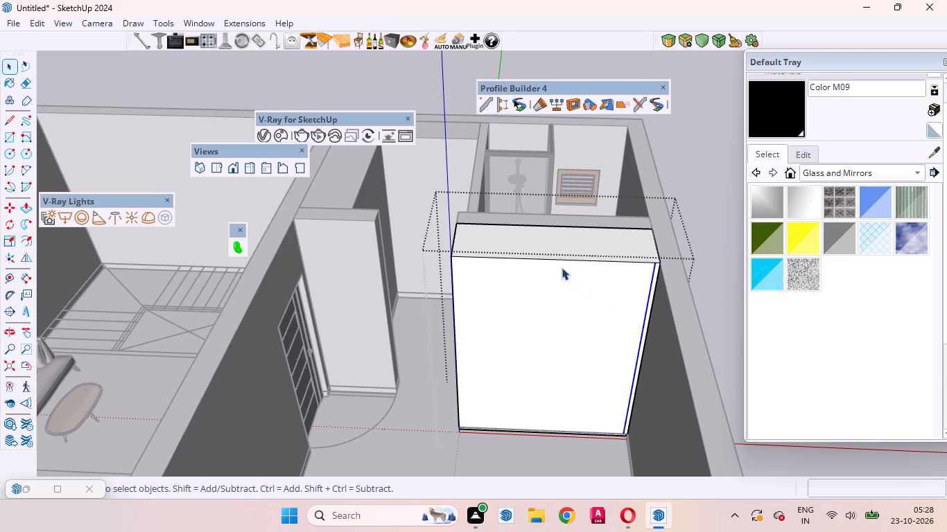
Copy the same wide block's top front edge 2" straight down its front face.
{"action": "left_click", "coordinate": [543, 259]}
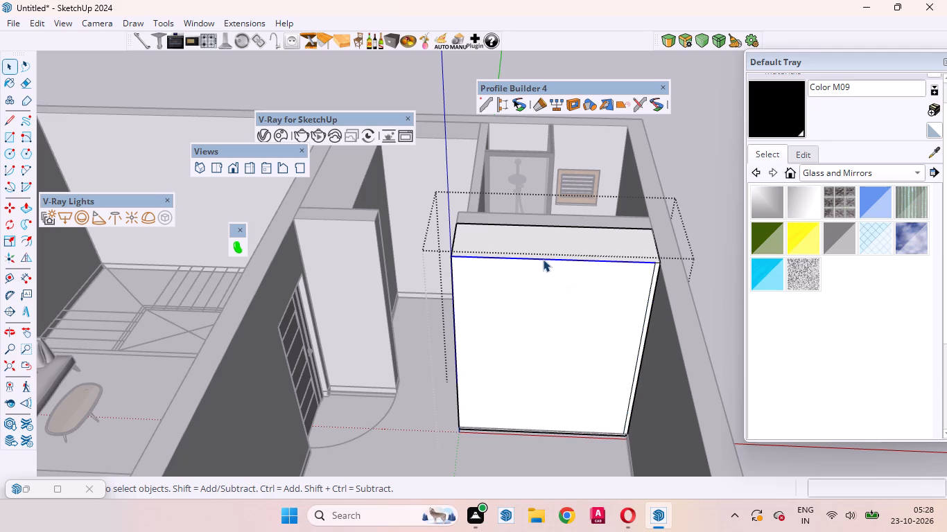
{"action": "key", "text": "m"}
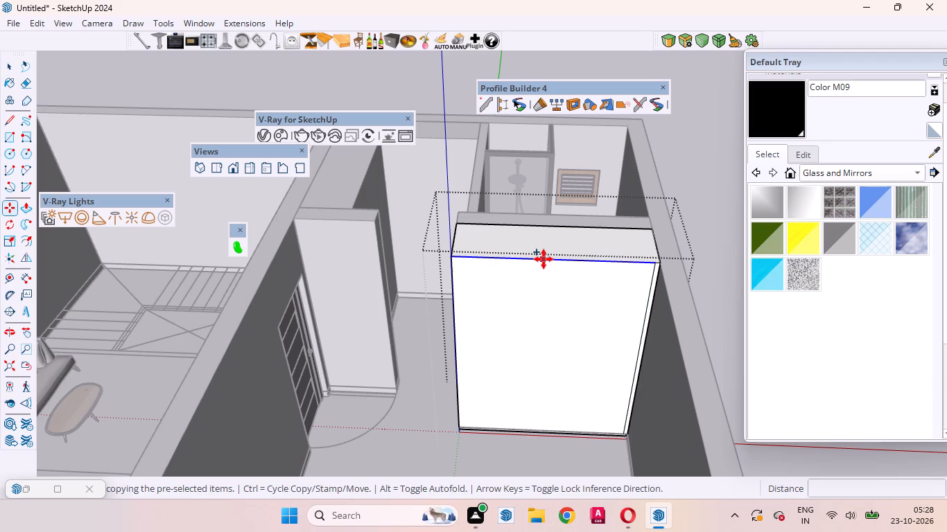
{"action": "left_click", "coordinate": [550, 281]}
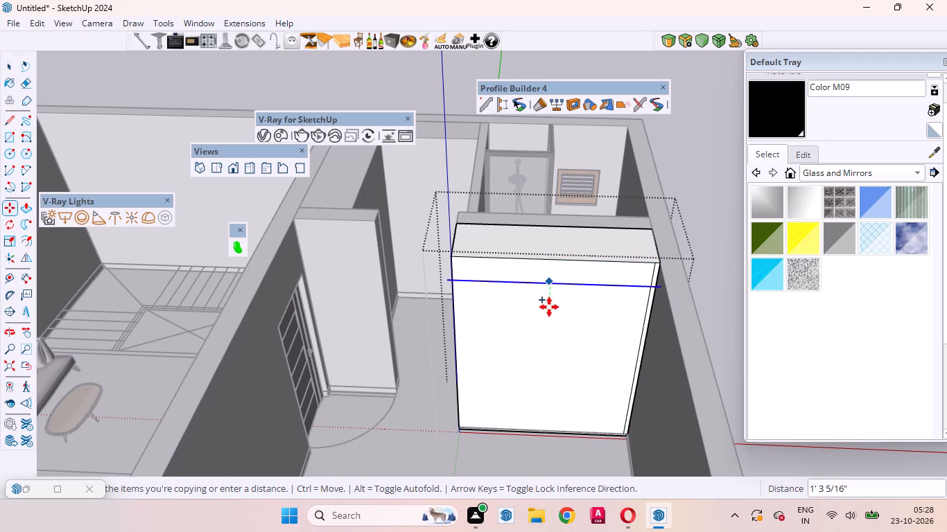
{"action": "key", "text": "Up"}
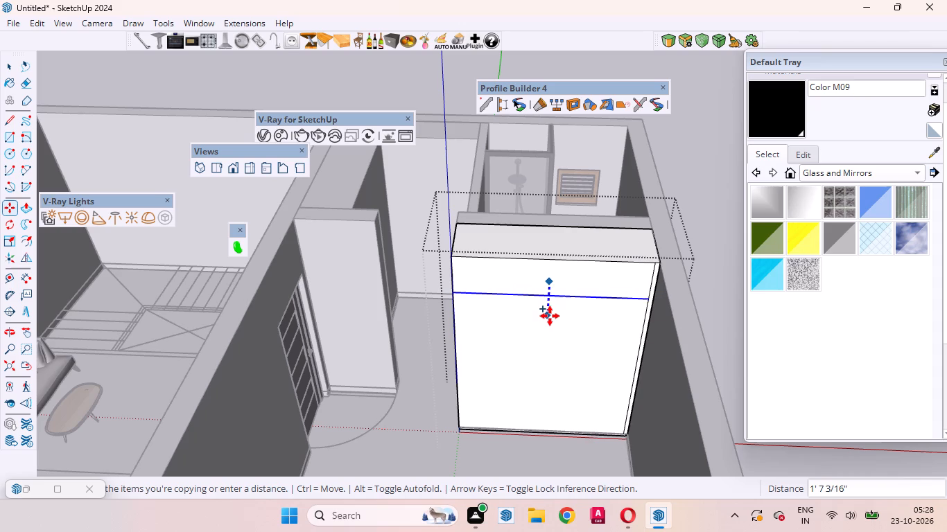
{"action": "key", "text": "2"}
{"action": "key", "text": "Return"}
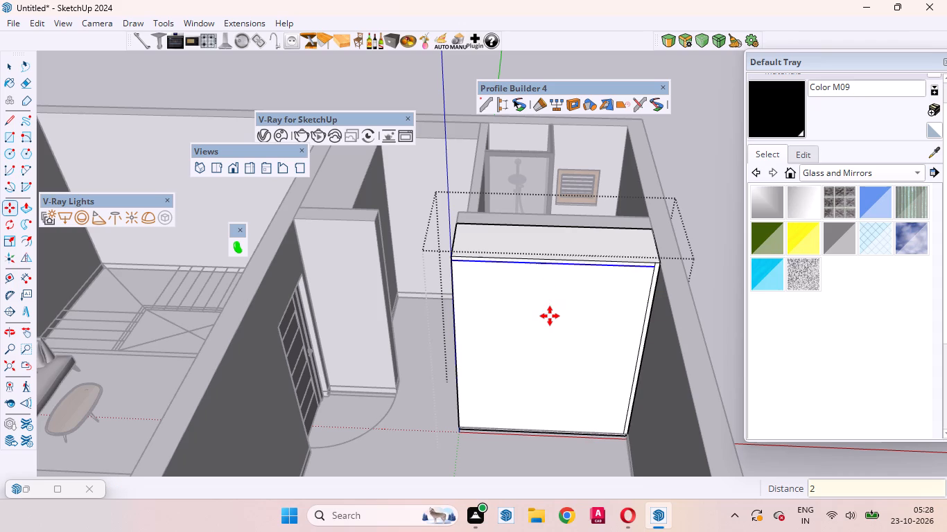
{"action": "key", "text": "space"}
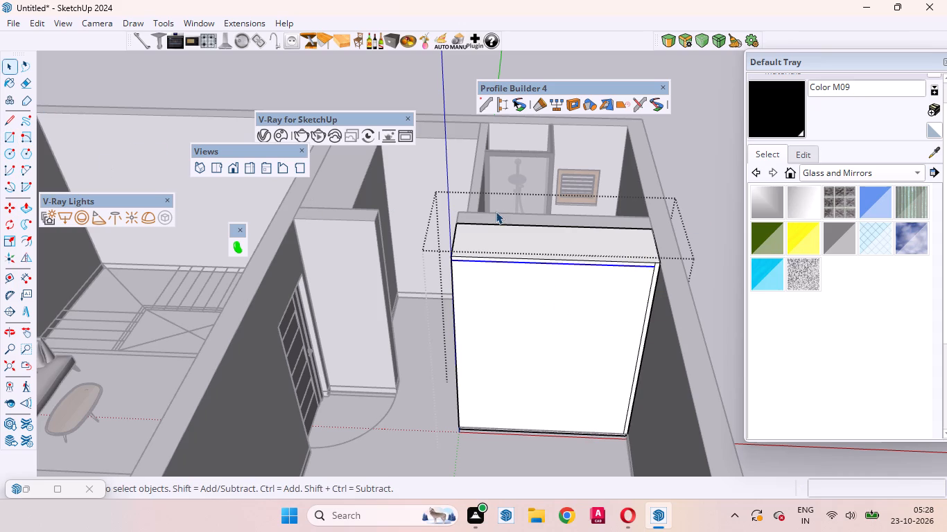
Erase the vertical line stub at the block's top front corner beside the outer wall, and close the group.
{"action": "left_click", "coordinate": [561, 299]}
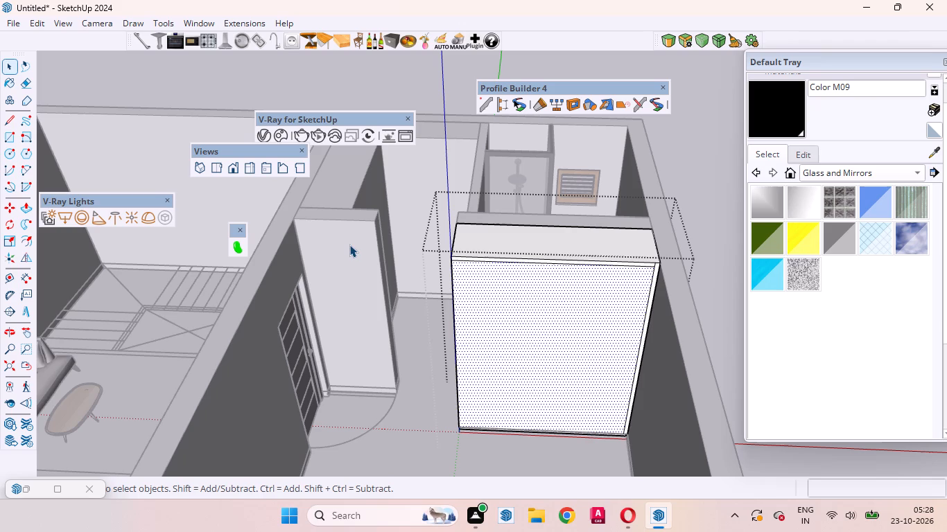
{"action": "left_click", "coordinate": [22, 76]}
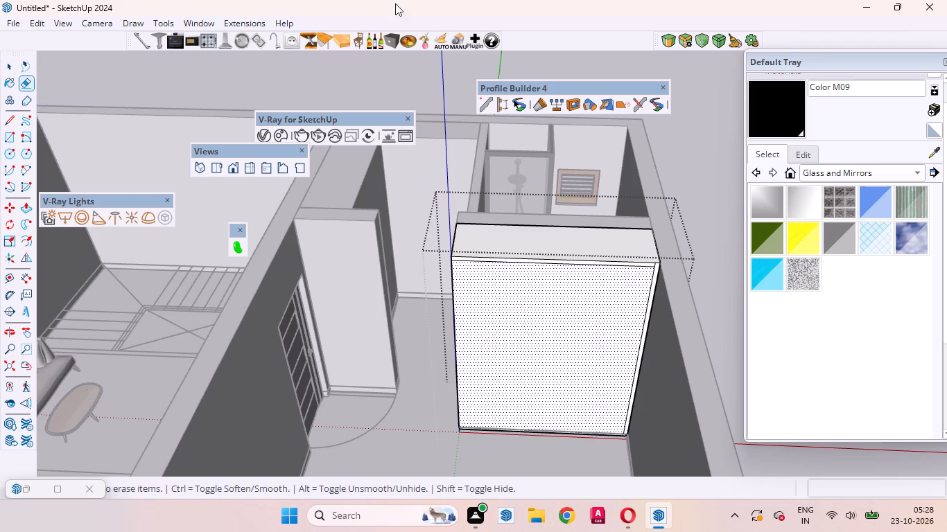
{"action": "scroll", "coordinate": [684, 352], "scroll_direction": "up", "scroll_amount": 4}
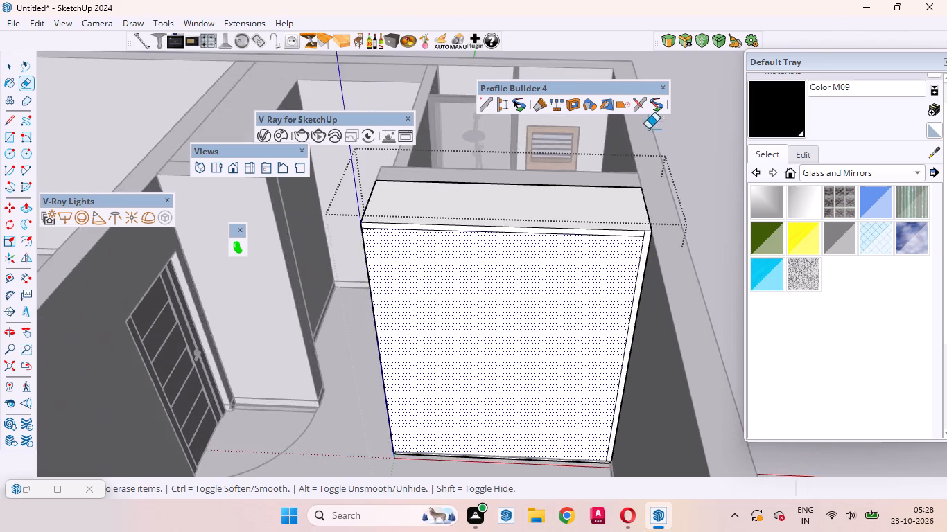
{"action": "scroll", "coordinate": [646, 121], "scroll_direction": "up", "scroll_amount": 20}
{"action": "scroll", "coordinate": [646, 121], "scroll_direction": "up", "scroll_amount": 1}
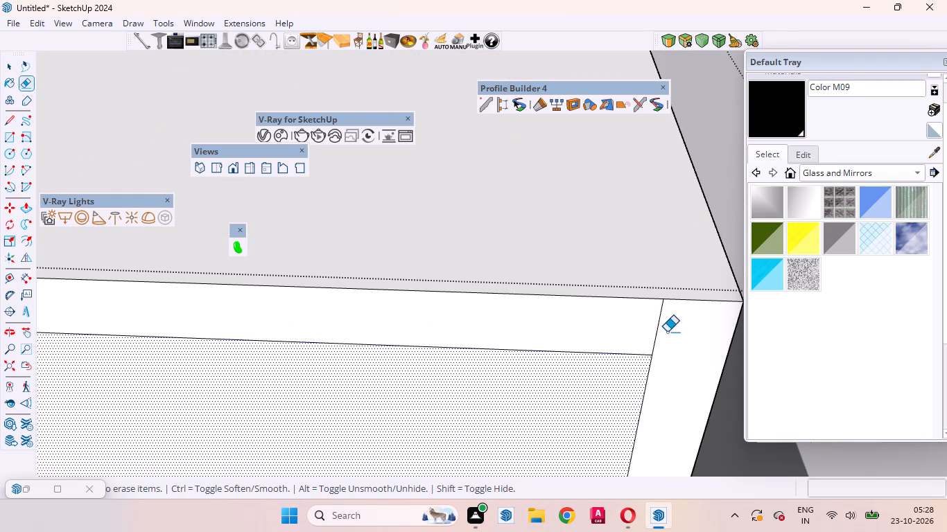
{"action": "left_click", "coordinate": [658, 326]}
{"action": "key", "text": "space"}
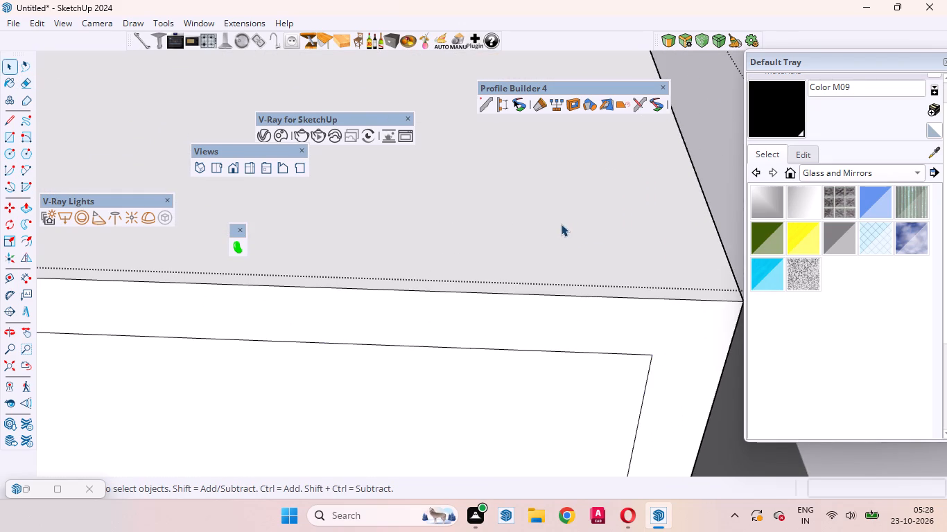
{"action": "scroll", "coordinate": [561, 224], "scroll_direction": "down", "scroll_amount": 12}
{"action": "scroll", "coordinate": [564, 215], "scroll_direction": "down", "scroll_amount": 18}
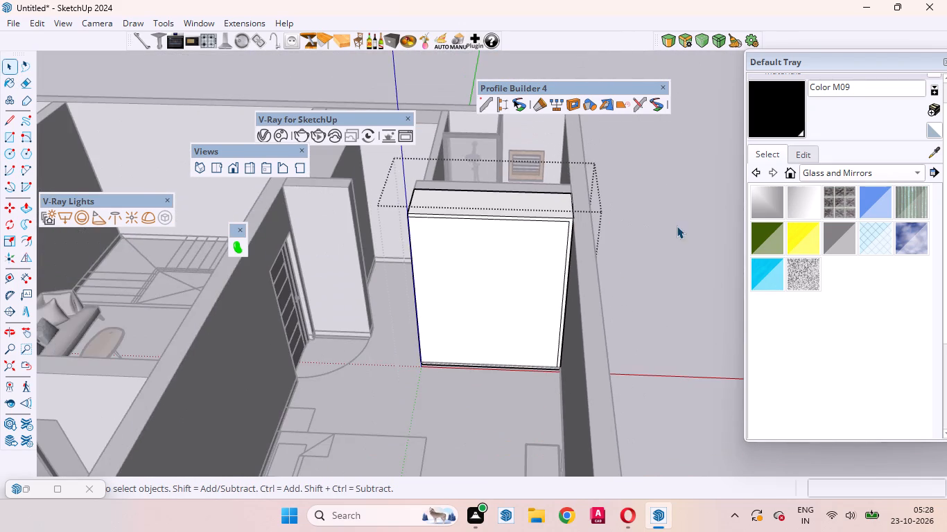
{"action": "left_click", "coordinate": [681, 225]}
Examine the base of the wide block and the floor line running past the neighbouring door opening.
{"action": "scroll", "coordinate": [534, 326], "scroll_direction": "up", "scroll_amount": 10}
{"action": "middle_click_drag", "start_coordinate": [521, 407], "coordinate": [586, 344]}
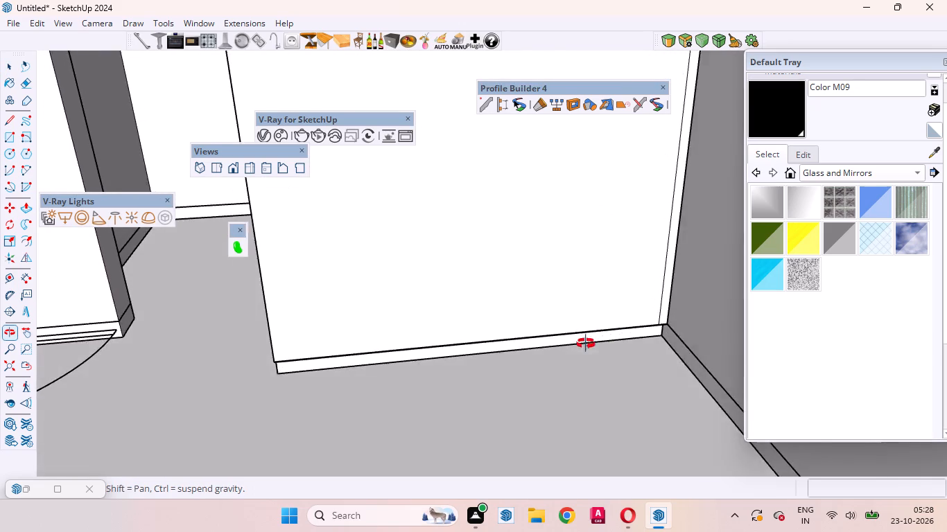
{"action": "middle_click_drag", "start_coordinate": [586, 344], "coordinate": [711, 366]}
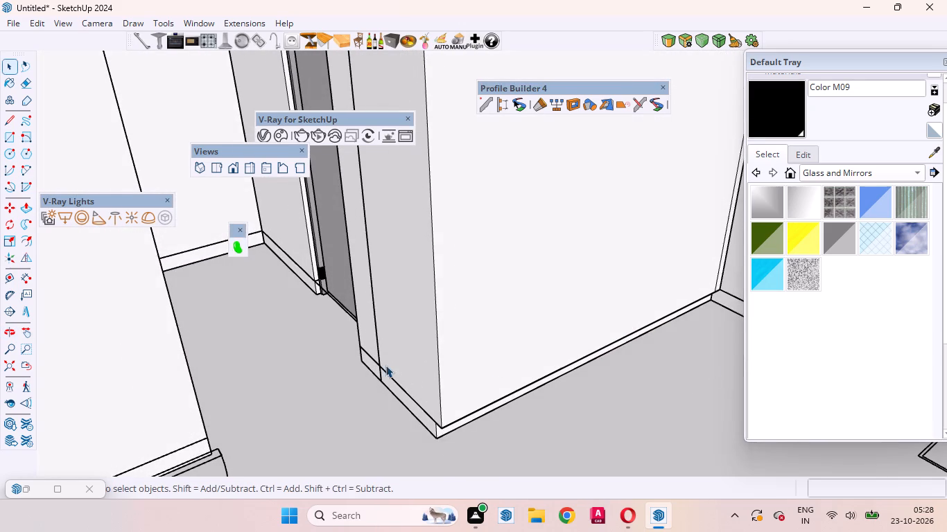
{"action": "scroll", "coordinate": [385, 365], "scroll_direction": "up", "scroll_amount": 15}
{"action": "middle_click_drag", "start_coordinate": [332, 348], "coordinate": [522, 413]}
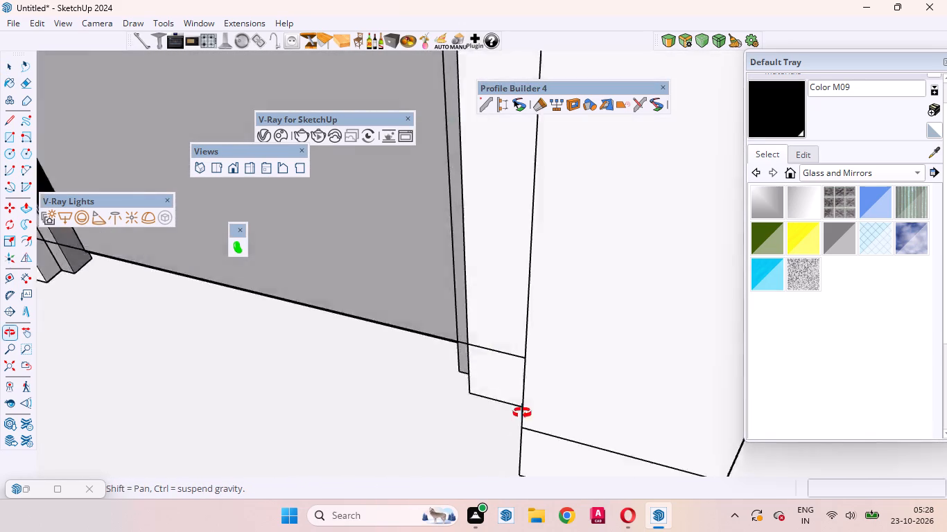
{"action": "middle_click_drag", "start_coordinate": [522, 413], "coordinate": [701, 338]}
{"action": "scroll", "coordinate": [498, 365], "scroll_direction": "down", "scroll_amount": 4}
{"action": "middle_click_drag", "start_coordinate": [493, 350], "coordinate": [356, 440]}
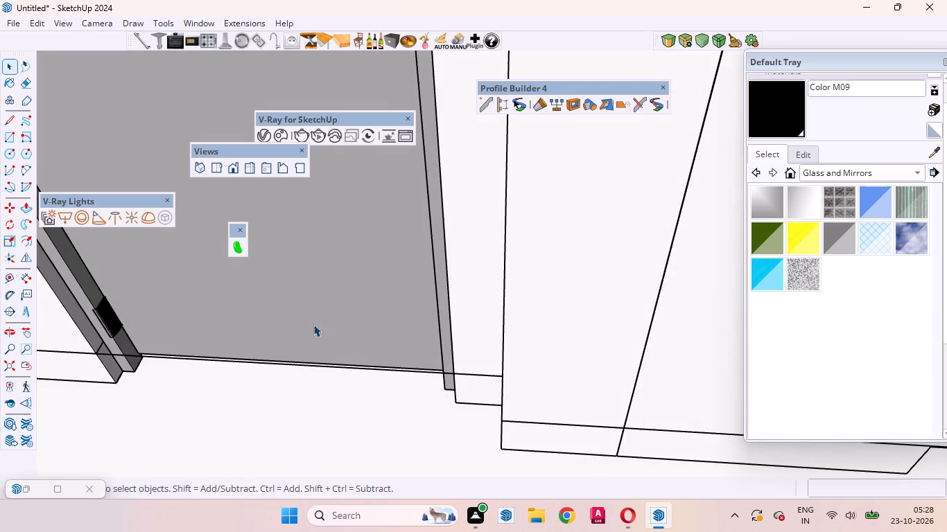
{"action": "middle_click_drag", "start_coordinate": [313, 335], "coordinate": [343, 427]}
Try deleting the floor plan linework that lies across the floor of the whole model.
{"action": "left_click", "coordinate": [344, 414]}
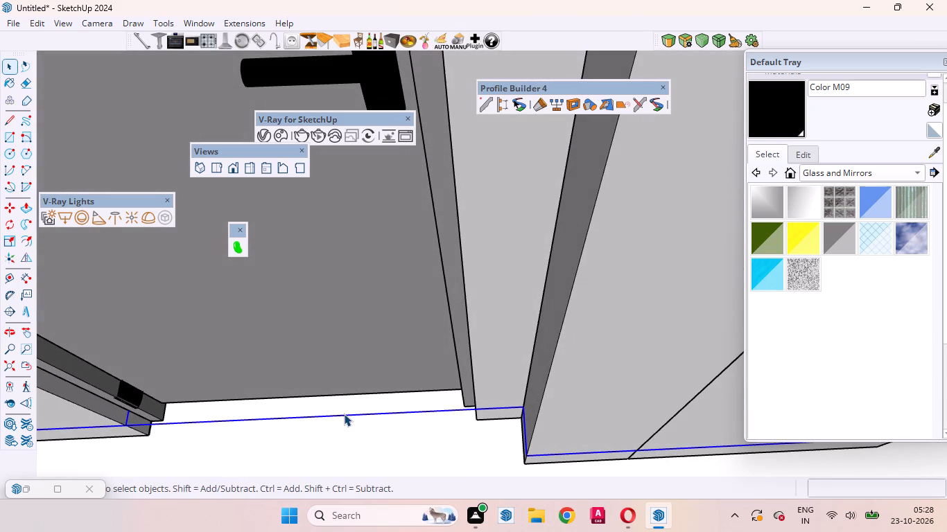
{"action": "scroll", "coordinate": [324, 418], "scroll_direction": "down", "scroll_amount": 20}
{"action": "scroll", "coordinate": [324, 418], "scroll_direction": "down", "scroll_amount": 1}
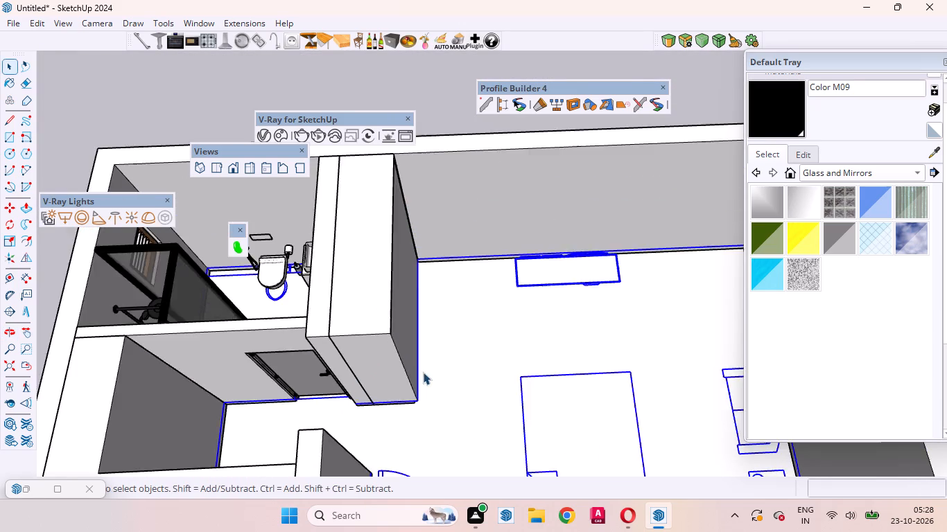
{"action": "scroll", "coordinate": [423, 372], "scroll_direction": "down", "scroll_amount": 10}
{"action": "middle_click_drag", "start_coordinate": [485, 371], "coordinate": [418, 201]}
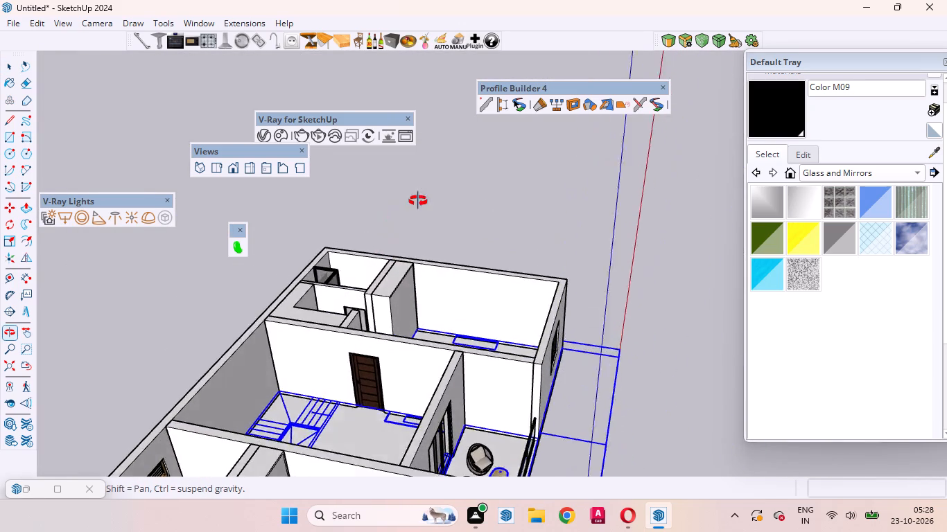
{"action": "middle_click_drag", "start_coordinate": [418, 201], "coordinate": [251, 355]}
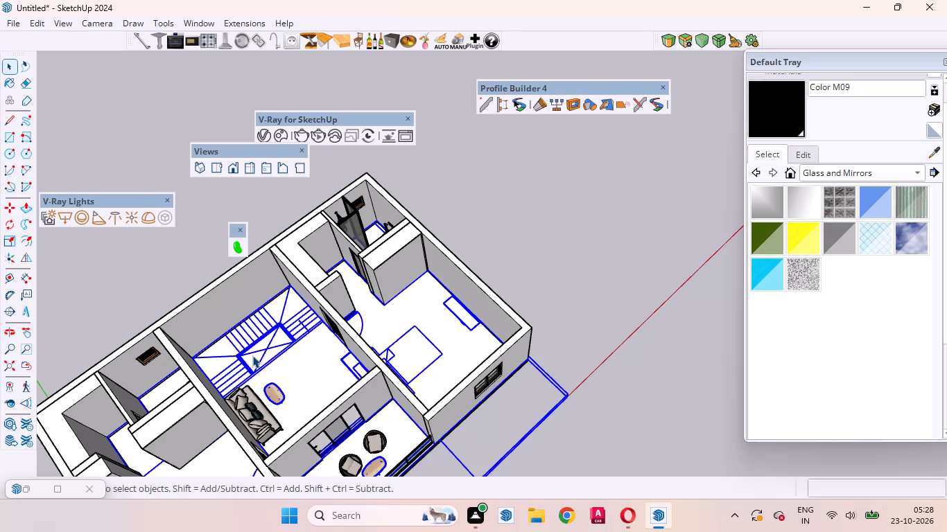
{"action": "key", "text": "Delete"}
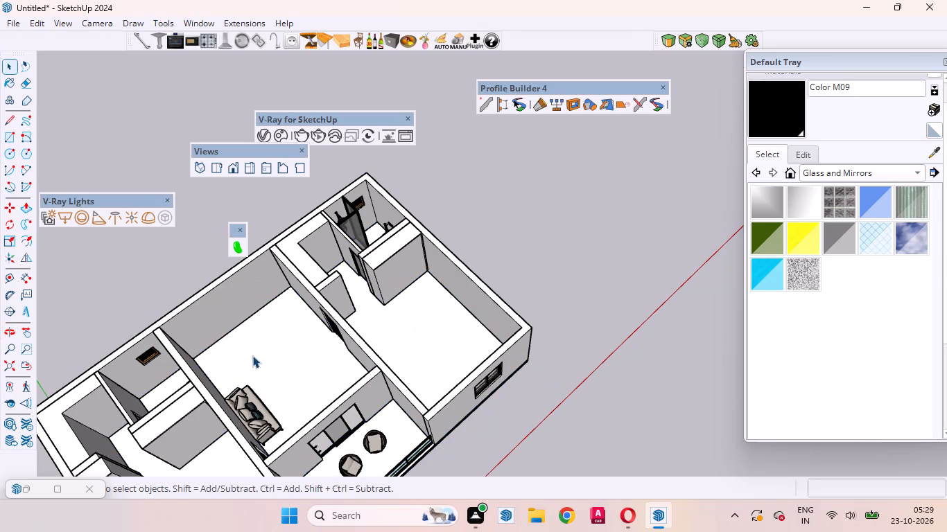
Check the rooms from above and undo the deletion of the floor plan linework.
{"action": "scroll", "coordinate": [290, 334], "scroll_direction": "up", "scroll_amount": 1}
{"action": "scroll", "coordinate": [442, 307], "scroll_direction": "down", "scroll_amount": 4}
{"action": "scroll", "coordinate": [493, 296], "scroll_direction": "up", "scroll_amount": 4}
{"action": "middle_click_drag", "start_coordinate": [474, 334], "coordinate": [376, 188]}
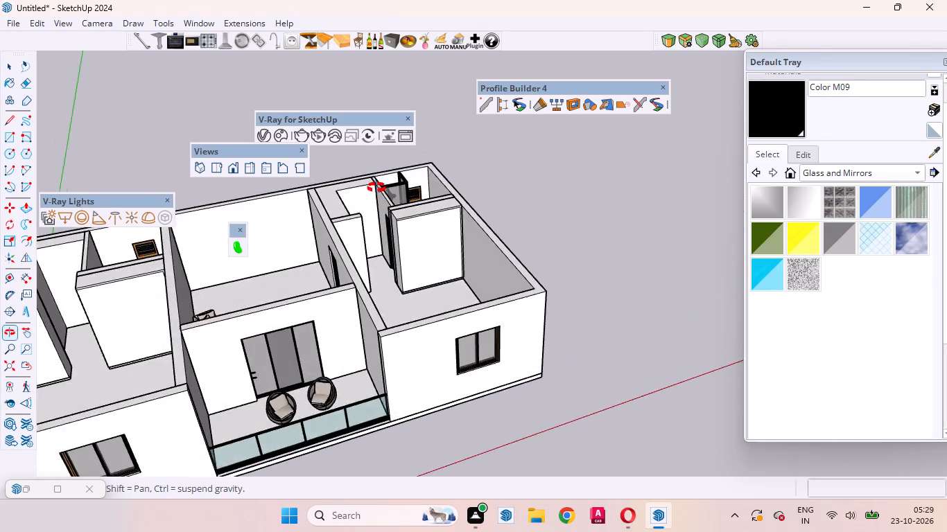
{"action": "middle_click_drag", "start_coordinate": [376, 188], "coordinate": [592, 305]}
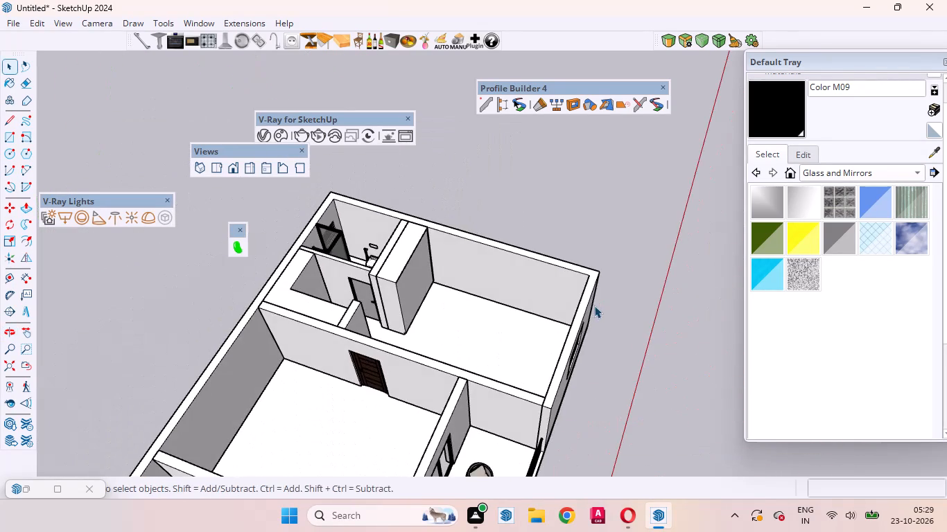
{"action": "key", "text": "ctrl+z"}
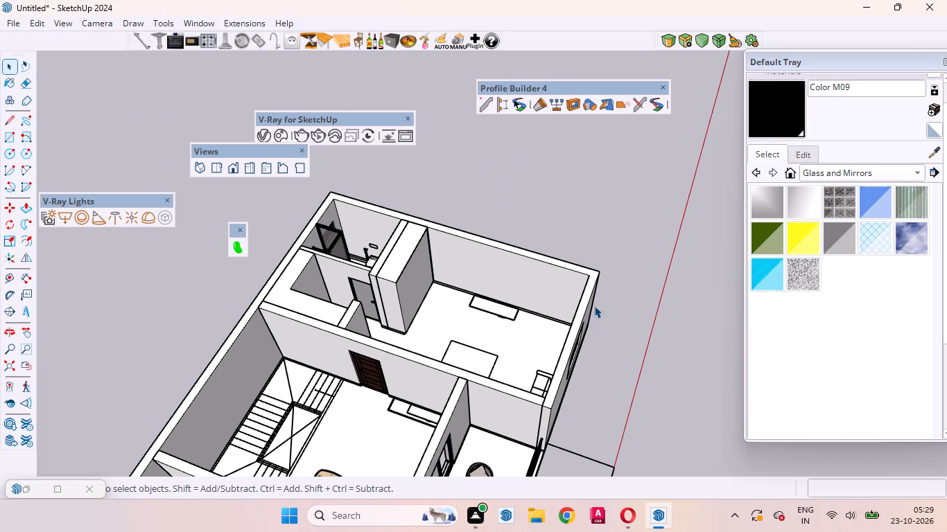
Move the imported floor plan linework along the vertical axis by about 4 1/8", aligning it with the floor at the bedroom doorway.
{"action": "scroll", "coordinate": [377, 352], "scroll_direction": "up", "scroll_amount": 20}
{"action": "scroll", "coordinate": [377, 352], "scroll_direction": "up", "scroll_amount": 3}
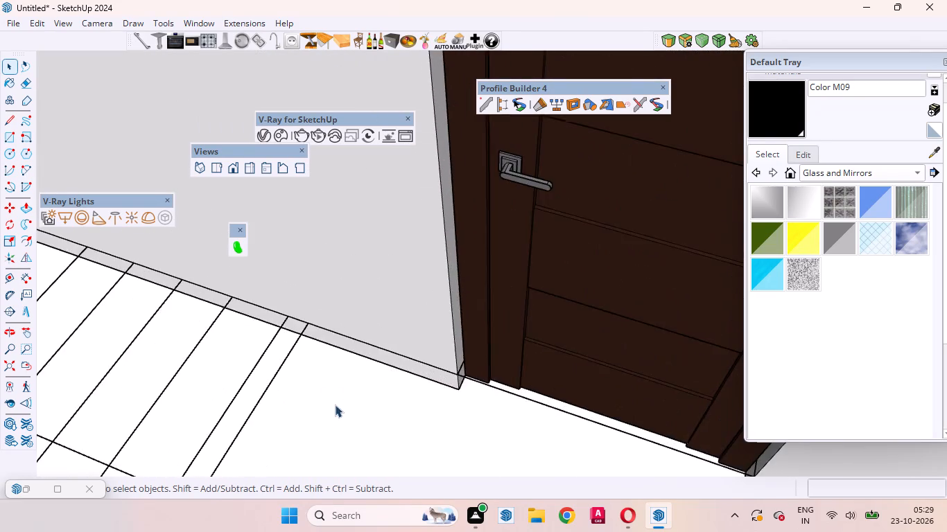
{"action": "middle_click_drag", "start_coordinate": [332, 403], "coordinate": [330, 514]}
{"action": "scroll", "coordinate": [333, 525], "scroll_direction": "down", "scroll_amount": 7}
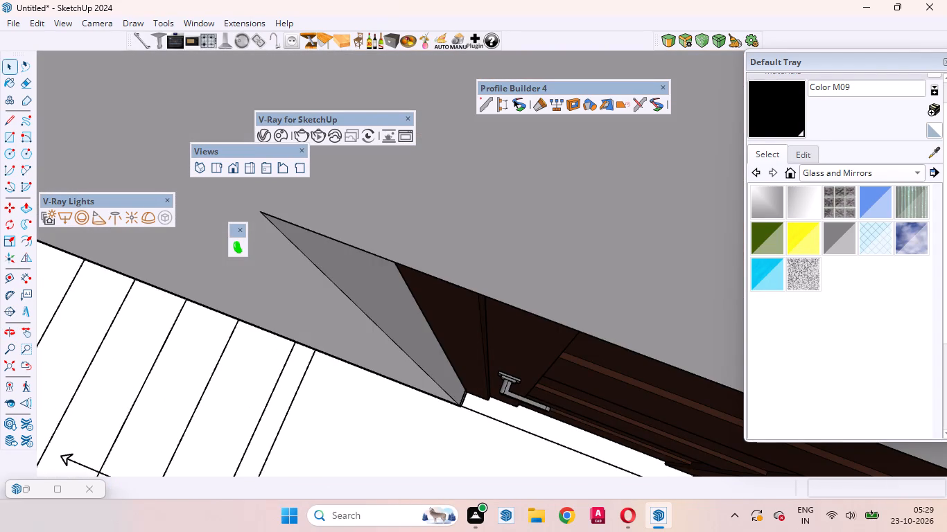
{"action": "scroll", "coordinate": [333, 515], "scroll_direction": "down", "scroll_amount": 2}
{"action": "scroll", "coordinate": [381, 404], "scroll_direction": "up", "scroll_amount": 1}
{"action": "scroll", "coordinate": [352, 382], "scroll_direction": "down", "scroll_amount": 16}
{"action": "scroll", "coordinate": [418, 274], "scroll_direction": "up", "scroll_amount": 7}
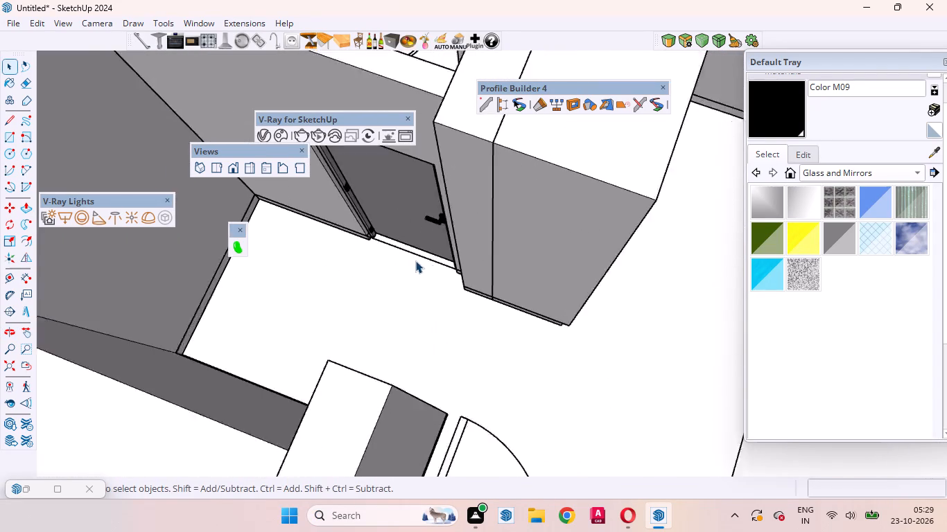
{"action": "scroll", "coordinate": [415, 260], "scroll_direction": "up", "scroll_amount": 6}
{"action": "left_click", "coordinate": [410, 247]}
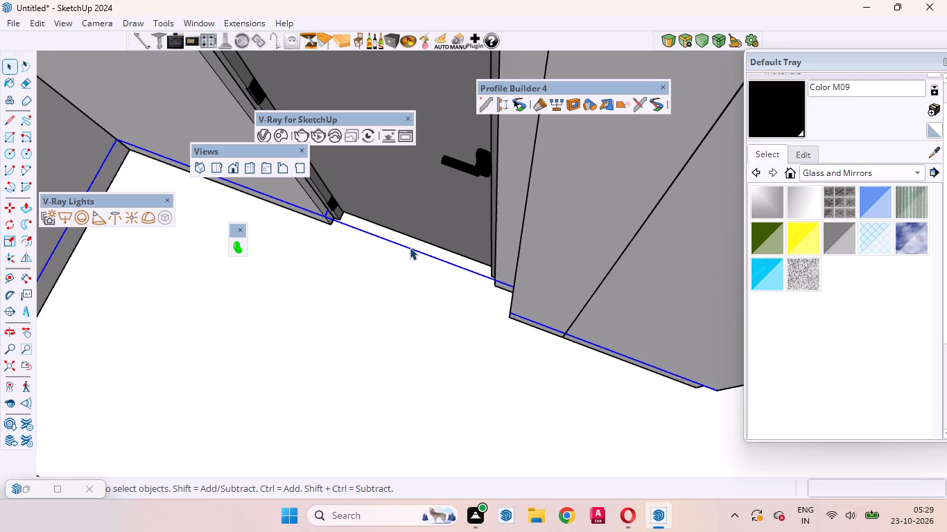
{"action": "key", "text": "m"}
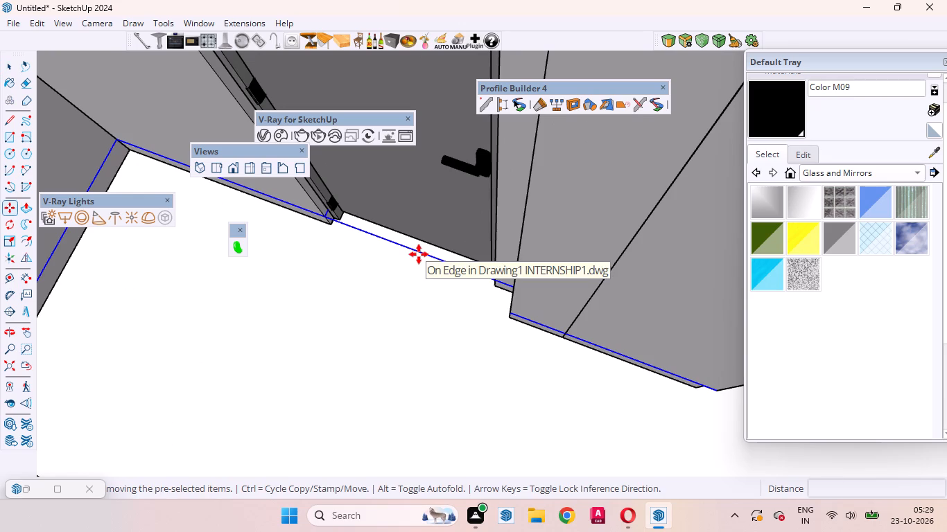
{"action": "left_click", "coordinate": [418, 254]}
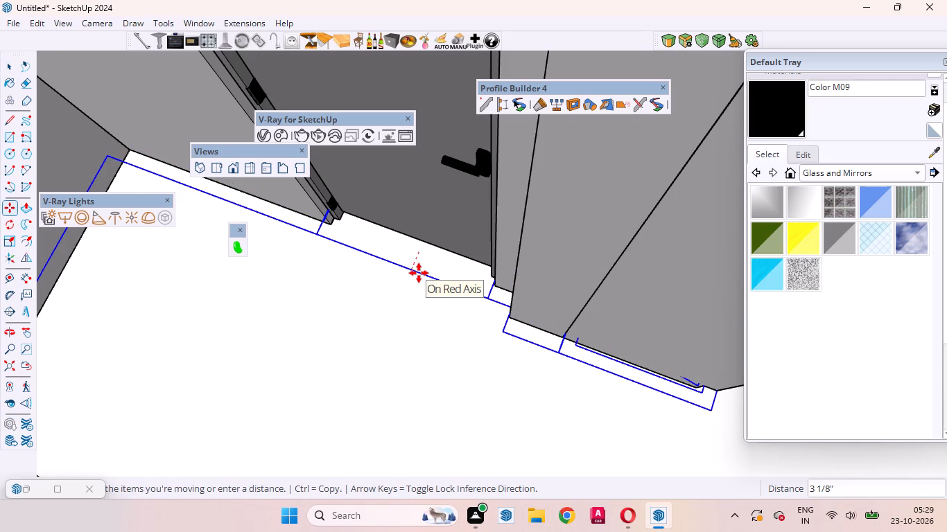
{"action": "key", "text": "Up"}
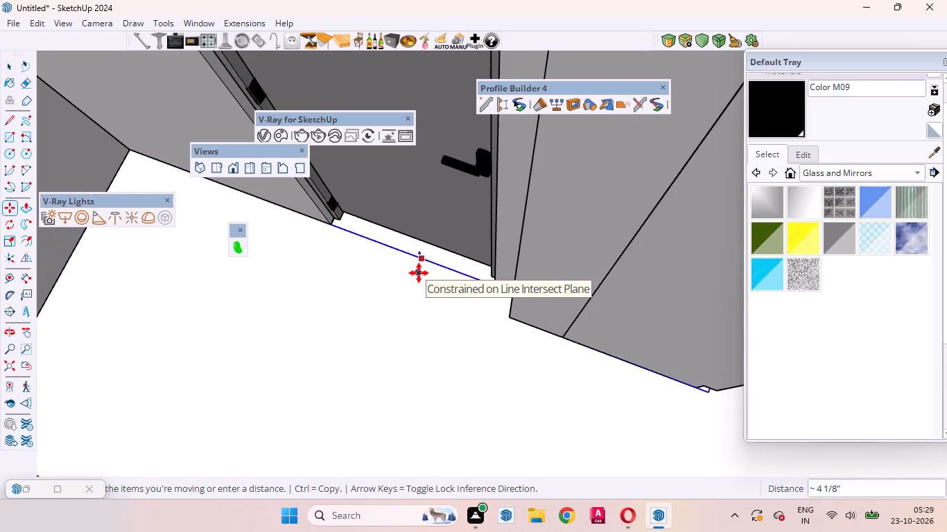
{"action": "left_click", "coordinate": [419, 273]}
Check how the moved linework sits along the block bases and across the rooms, and clear the selection.
{"action": "scroll", "coordinate": [426, 274], "scroll_direction": "up", "scroll_amount": 5}
{"action": "middle_click_drag", "start_coordinate": [428, 287], "coordinate": [281, 293]}
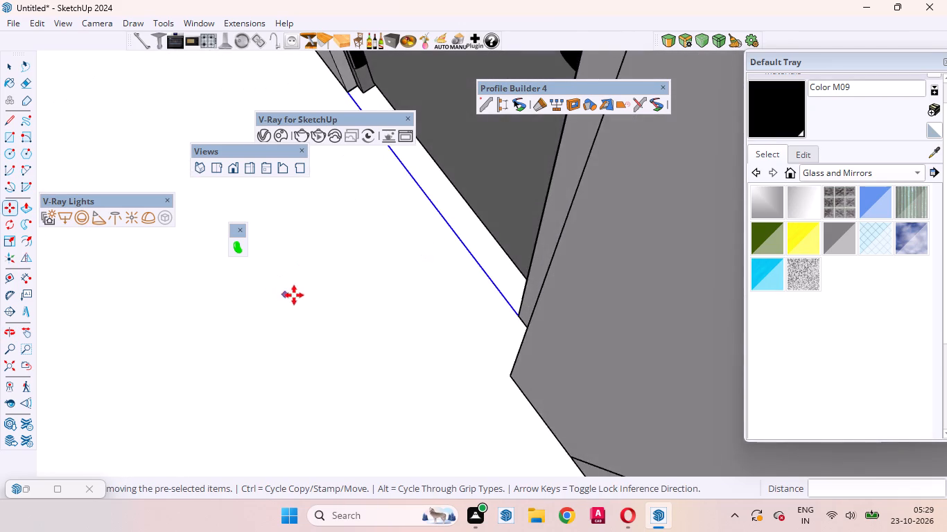
{"action": "scroll", "coordinate": [315, 296], "scroll_direction": "down", "scroll_amount": 20}
{"action": "scroll", "coordinate": [315, 296], "scroll_direction": "down", "scroll_amount": 13}
{"action": "scroll", "coordinate": [390, 255], "scroll_direction": "up", "scroll_amount": 1}
{"action": "scroll", "coordinate": [390, 255], "scroll_direction": "down", "scroll_amount": 3}
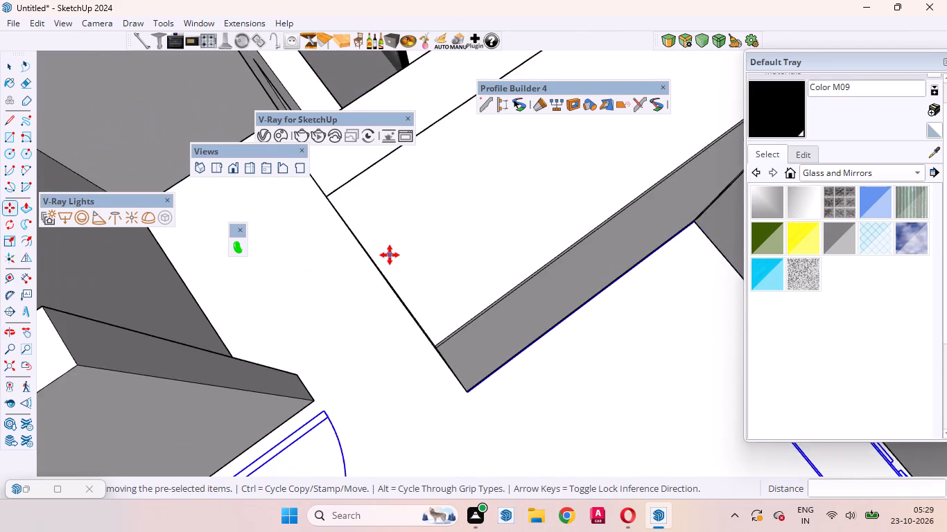
{"action": "scroll", "coordinate": [390, 255], "scroll_direction": "down", "scroll_amount": 4}
{"action": "key", "text": "space"}
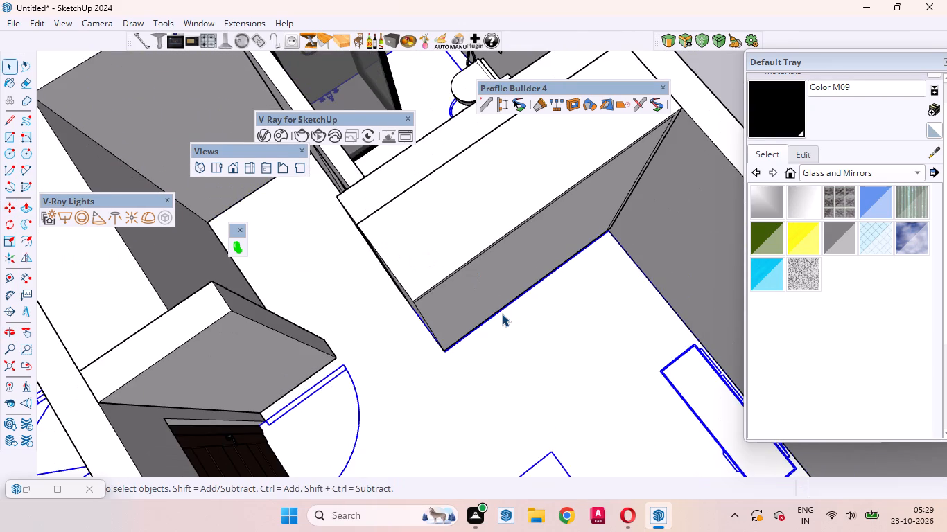
{"action": "scroll", "coordinate": [507, 261], "scroll_direction": "down", "scroll_amount": 7}
{"action": "scroll", "coordinate": [536, 287], "scroll_direction": "up", "scroll_amount": 5}
{"action": "middle_click_drag", "start_coordinate": [514, 335], "coordinate": [497, 185]}
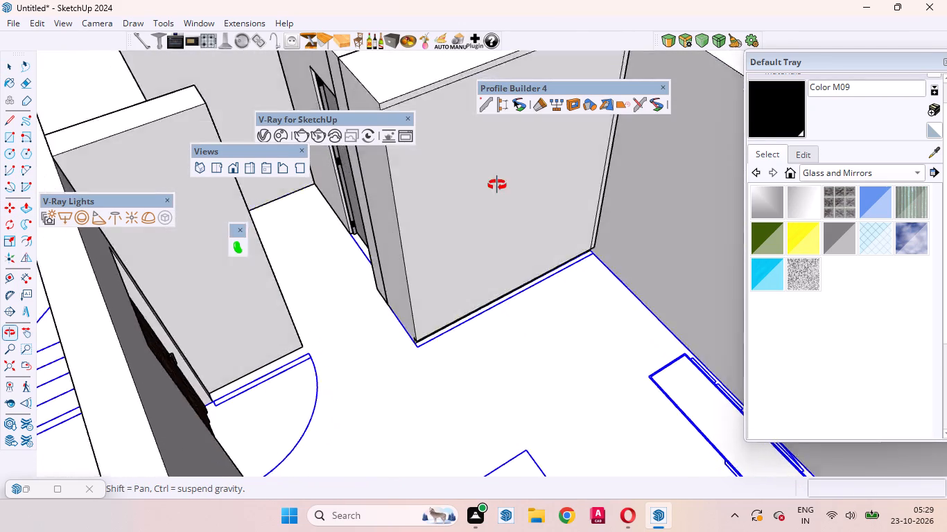
{"action": "middle_click_drag", "start_coordinate": [497, 185], "coordinate": [487, 210]}
{"action": "scroll", "coordinate": [453, 281], "scroll_direction": "down", "scroll_amount": 17}
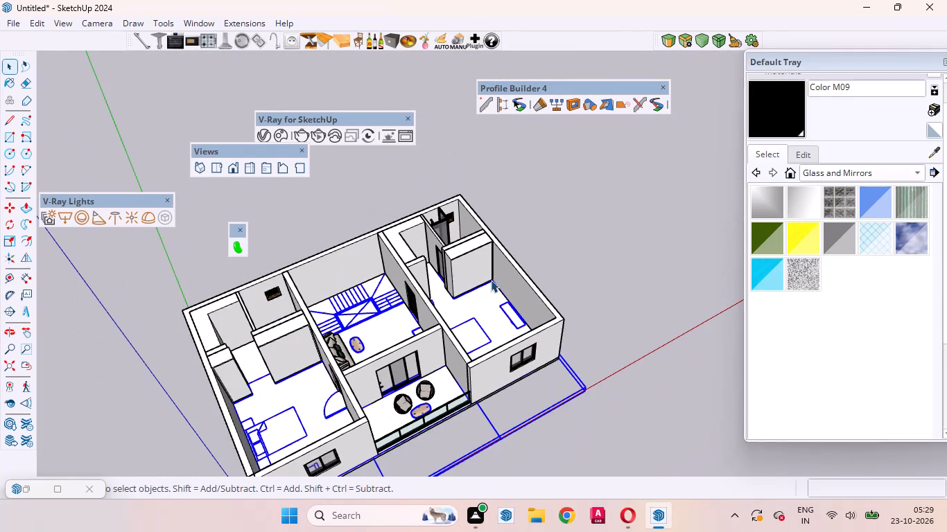
{"action": "left_click", "coordinate": [599, 261]}
Examine the bedroom block's base, the balcony seating and the rooms from above.
{"action": "scroll", "coordinate": [466, 281], "scroll_direction": "up", "scroll_amount": 14}
{"action": "middle_click_drag", "start_coordinate": [435, 319], "coordinate": [417, 311]}
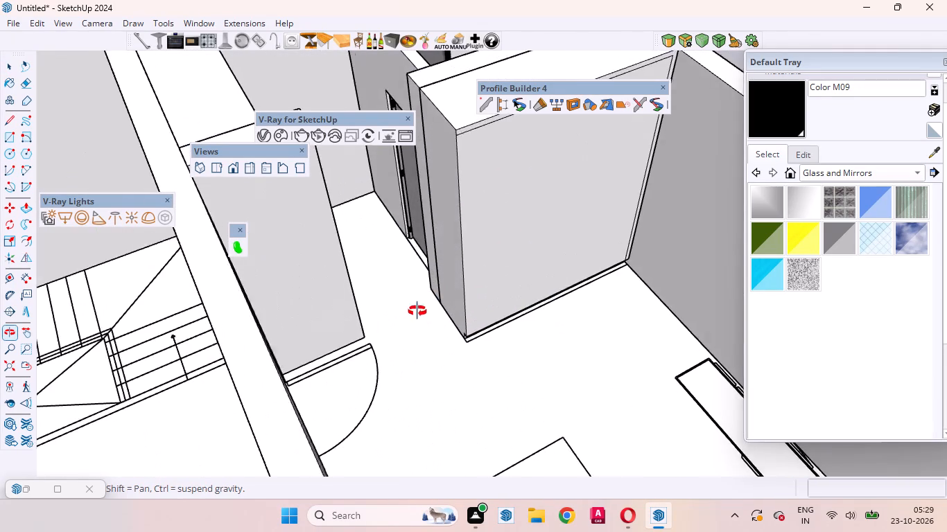
{"action": "middle_click_drag", "start_coordinate": [417, 311], "coordinate": [426, 287]}
{"action": "scroll", "coordinate": [530, 275], "scroll_direction": "down", "scroll_amount": 4}
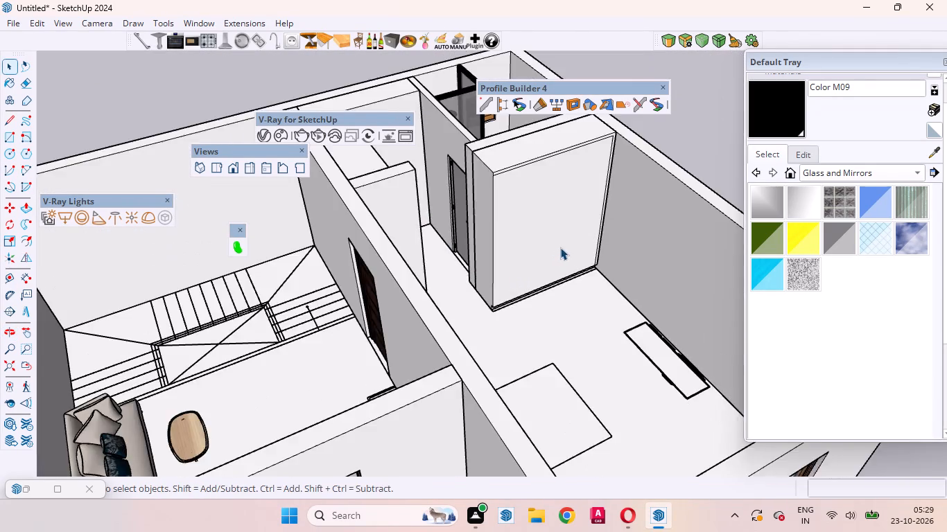
{"action": "scroll", "coordinate": [560, 247], "scroll_direction": "down", "scroll_amount": 15}
{"action": "scroll", "coordinate": [516, 321], "scroll_direction": "up", "scroll_amount": 11}
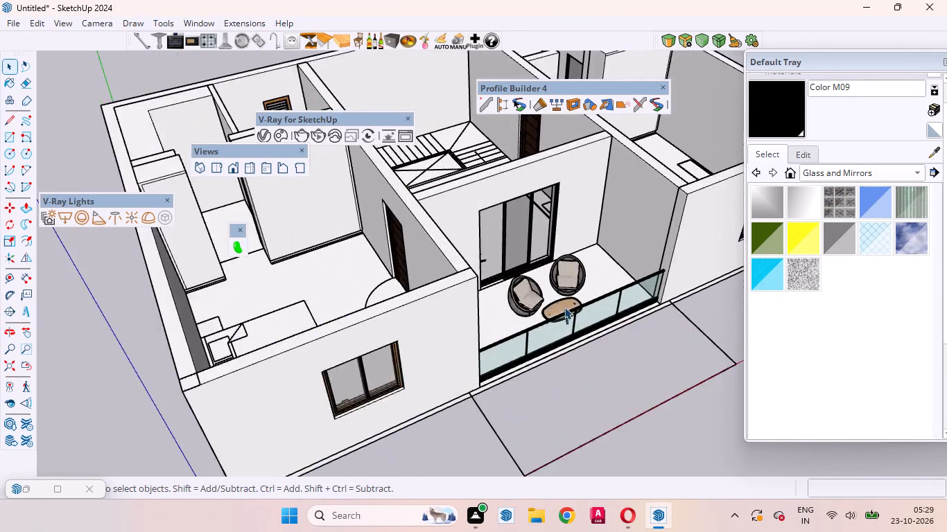
{"action": "scroll", "coordinate": [564, 307], "scroll_direction": "up", "scroll_amount": 10}
{"action": "middle_click_drag", "start_coordinate": [557, 332], "coordinate": [629, 500]}
{"action": "scroll", "coordinate": [481, 387], "scroll_direction": "down", "scroll_amount": 2}
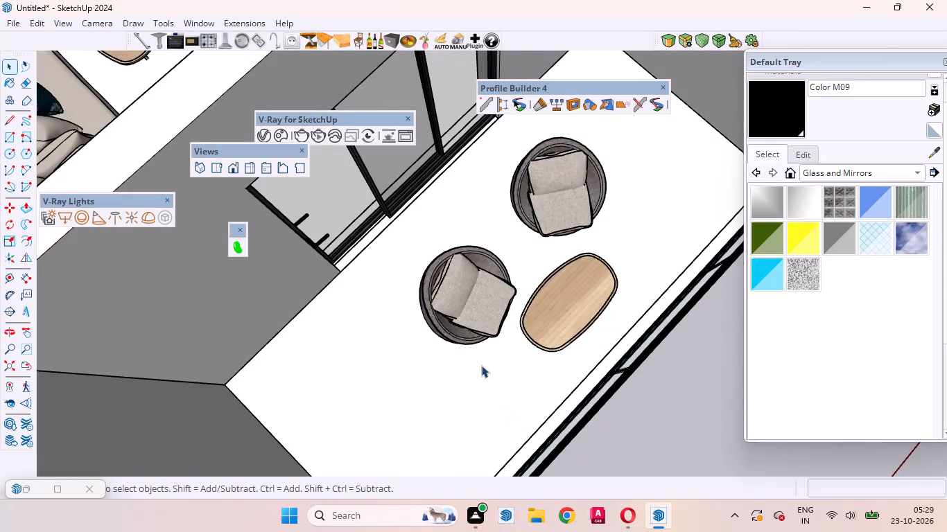
{"action": "scroll", "coordinate": [481, 365], "scroll_direction": "down", "scroll_amount": 14}
{"action": "middle_click_drag", "start_coordinate": [526, 319], "coordinate": [336, 303]}
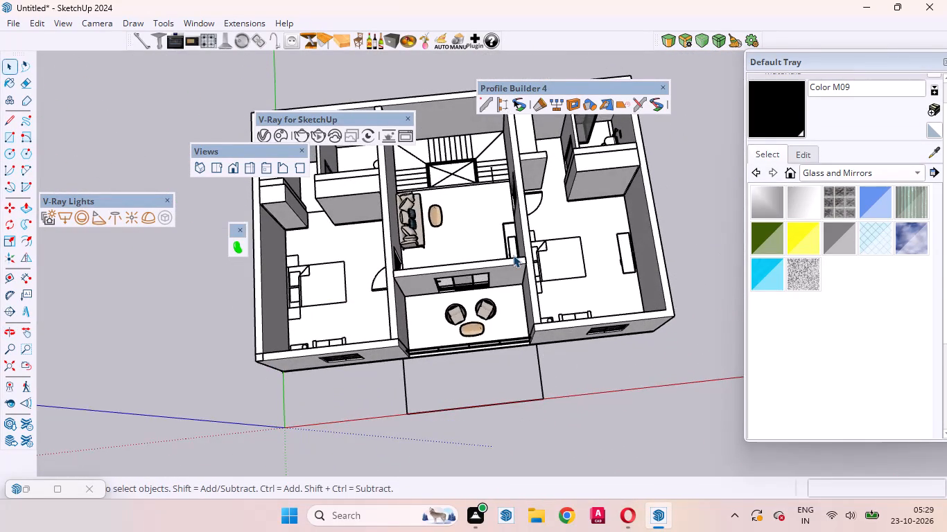
{"action": "scroll", "coordinate": [449, 279], "scroll_direction": "up", "scroll_amount": 18}
{"action": "scroll", "coordinate": [449, 257], "scroll_direction": "down", "scroll_amount": 2}
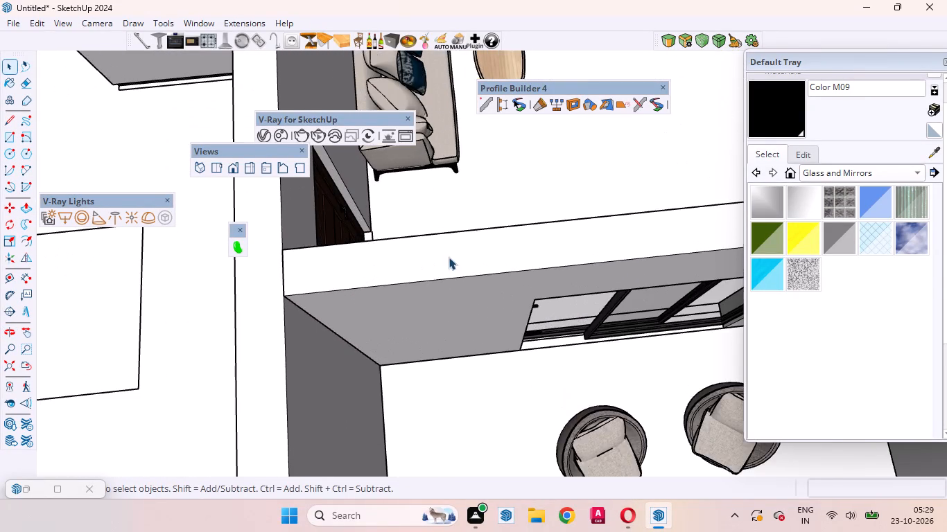
{"action": "scroll", "coordinate": [449, 257], "scroll_direction": "down", "scroll_amount": 7}
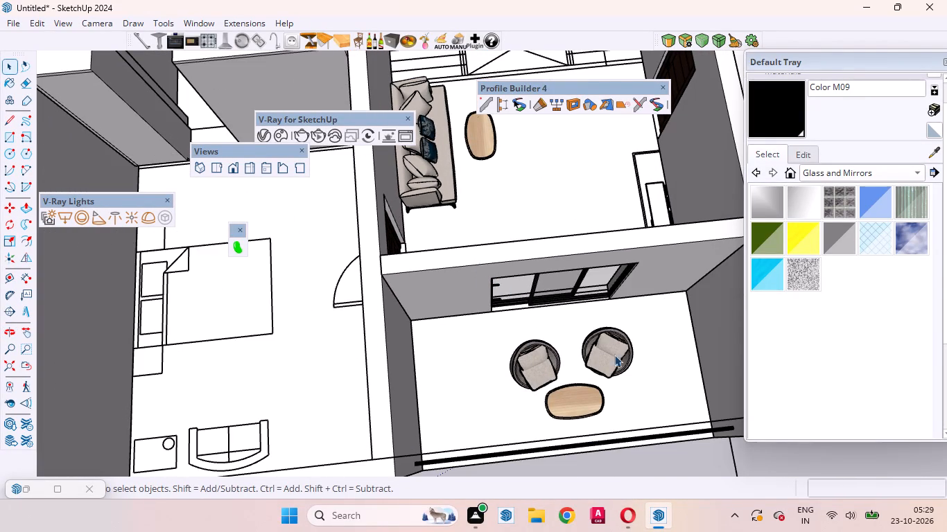
{"action": "scroll", "coordinate": [532, 330], "scroll_direction": "down", "scroll_amount": 9}
Examine the bed, sofa and side table outlines on the floor of the bedroom beside the living room.
{"action": "scroll", "coordinate": [401, 312], "scroll_direction": "up", "scroll_amount": 9}
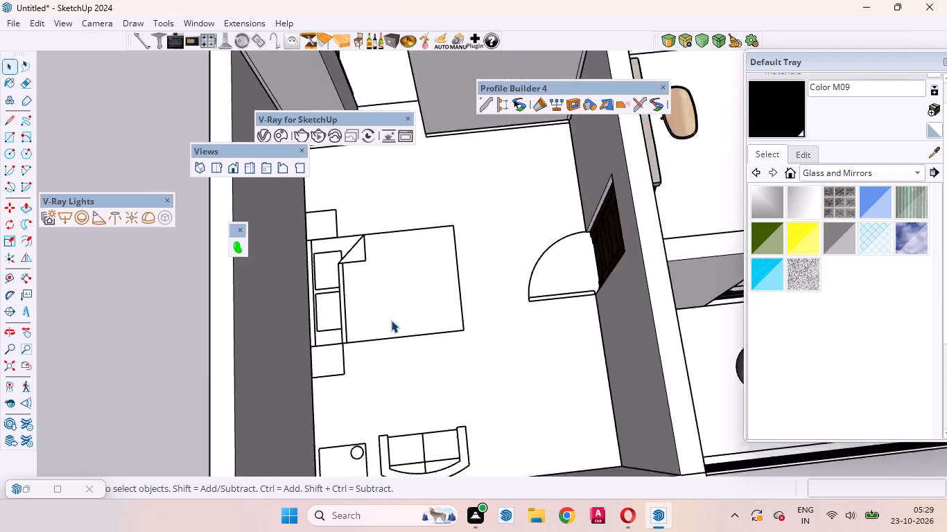
{"action": "scroll", "coordinate": [391, 320], "scroll_direction": "up", "scroll_amount": 3}
{"action": "left_click", "coordinate": [401, 342]}
{"action": "scroll", "coordinate": [525, 324], "scroll_direction": "down", "scroll_amount": 4}
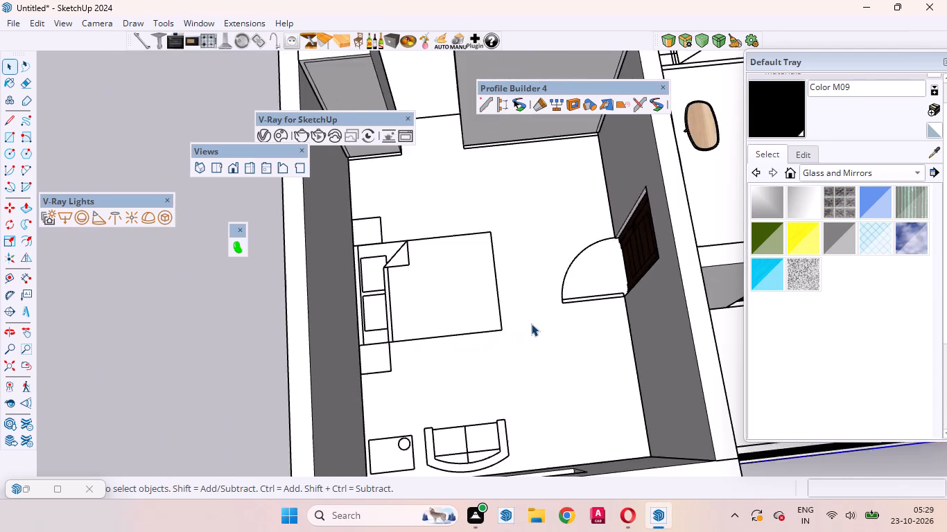
{"action": "scroll", "coordinate": [534, 319], "scroll_direction": "down", "scroll_amount": 4}
{"action": "left_click", "coordinate": [227, 372]}
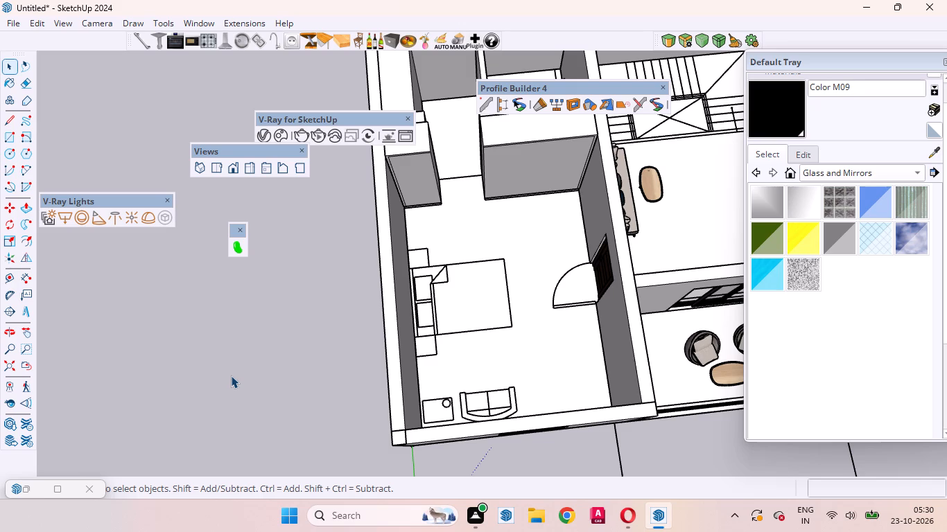
{"action": "scroll", "coordinate": [309, 351], "scroll_direction": "down", "scroll_amount": 6}
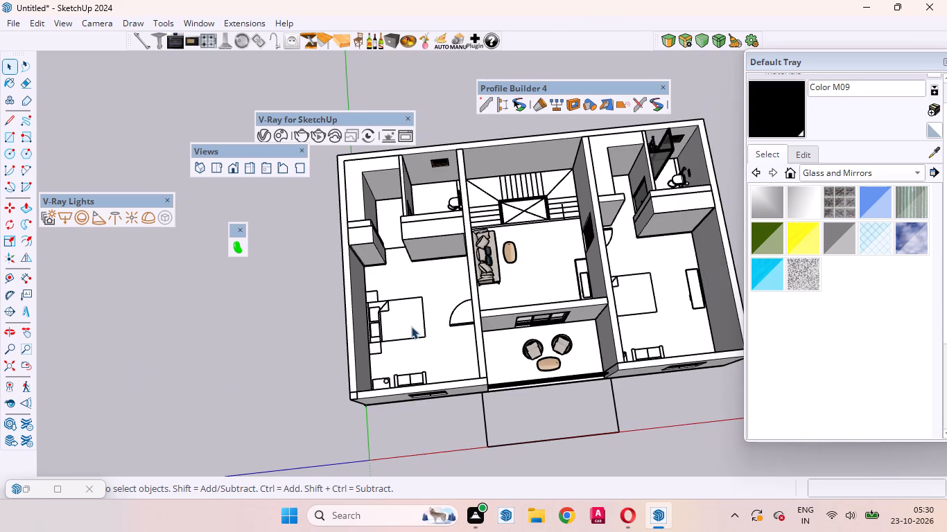
{"action": "middle_click_drag", "start_coordinate": [410, 334], "coordinate": [163, 366]}
{"action": "scroll", "coordinate": [315, 244], "scroll_direction": "up", "scroll_amount": 10}
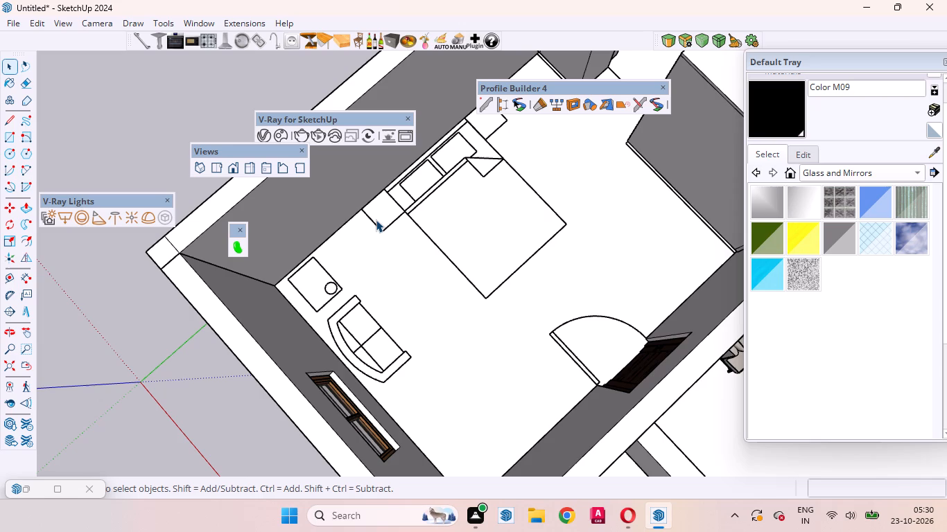
{"action": "scroll", "coordinate": [176, 277], "scroll_direction": "down", "scroll_amount": 8}
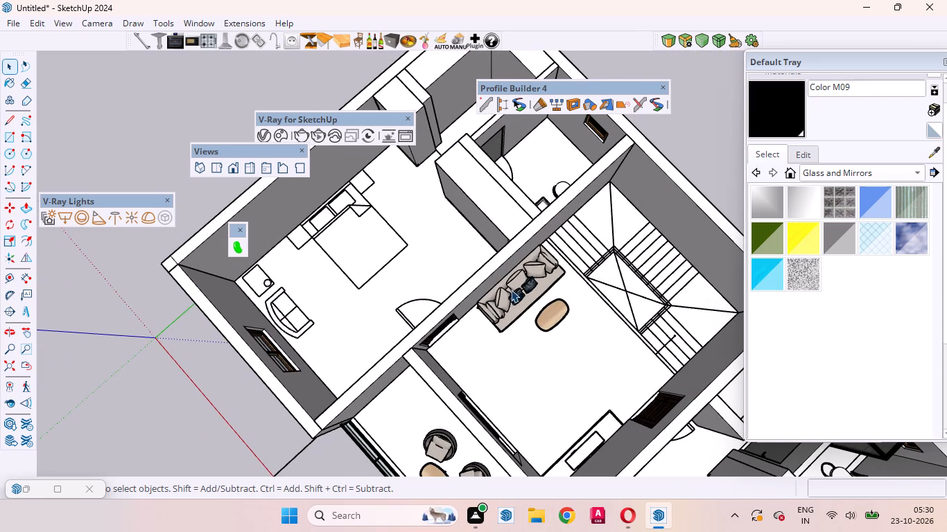
Examine the plan outline on the living room floor in front of the sofa model.
{"action": "scroll", "coordinate": [539, 290], "scroll_direction": "up", "scroll_amount": 10}
{"action": "middle_click_drag", "start_coordinate": [523, 319], "coordinate": [467, 218]}
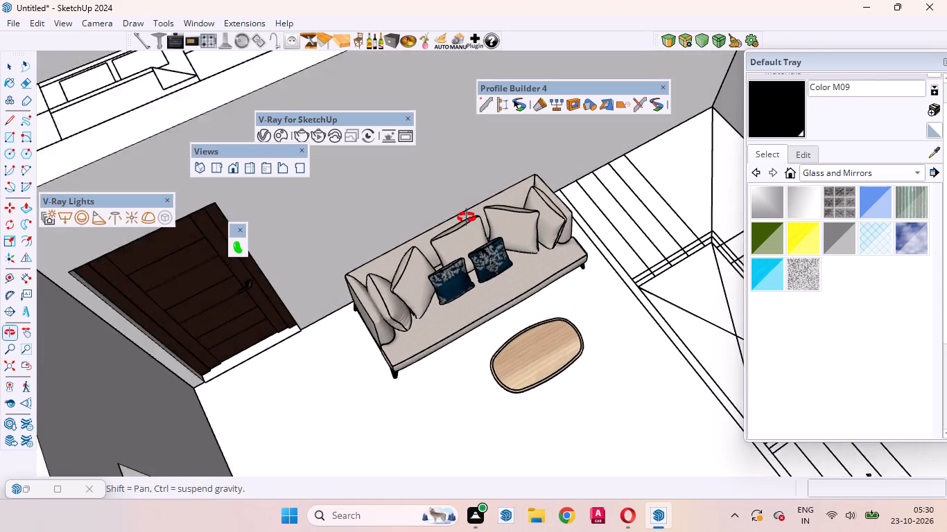
{"action": "middle_click_drag", "start_coordinate": [467, 218], "coordinate": [466, 205]}
{"action": "scroll", "coordinate": [475, 350], "scroll_direction": "up", "scroll_amount": 9}
{"action": "middle_click_drag", "start_coordinate": [519, 341], "coordinate": [444, 232]}
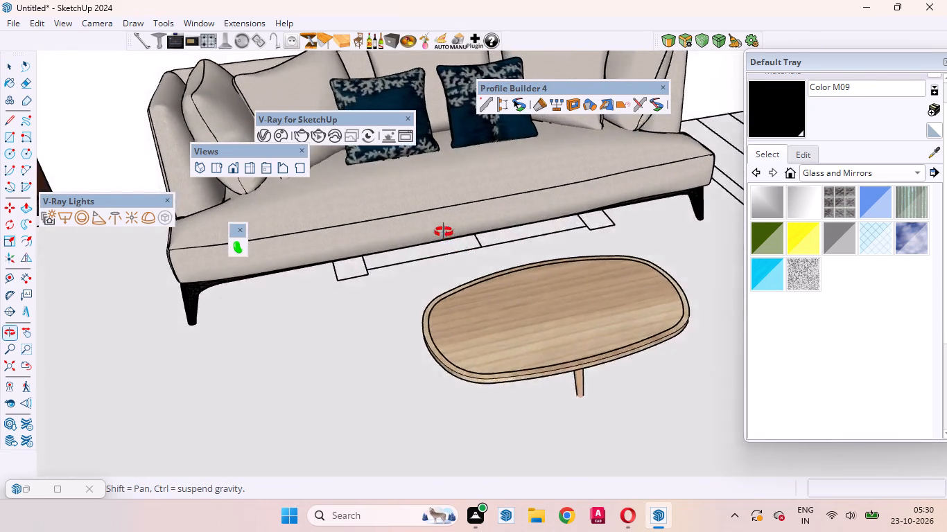
{"action": "middle_click_drag", "start_coordinate": [444, 232], "coordinate": [397, 247]}
{"action": "scroll", "coordinate": [385, 249], "scroll_direction": "up", "scroll_amount": 9}
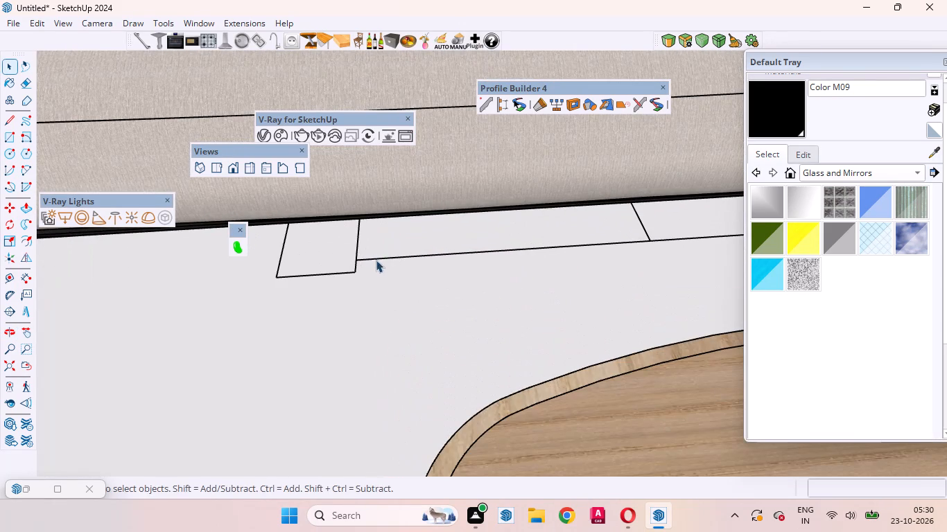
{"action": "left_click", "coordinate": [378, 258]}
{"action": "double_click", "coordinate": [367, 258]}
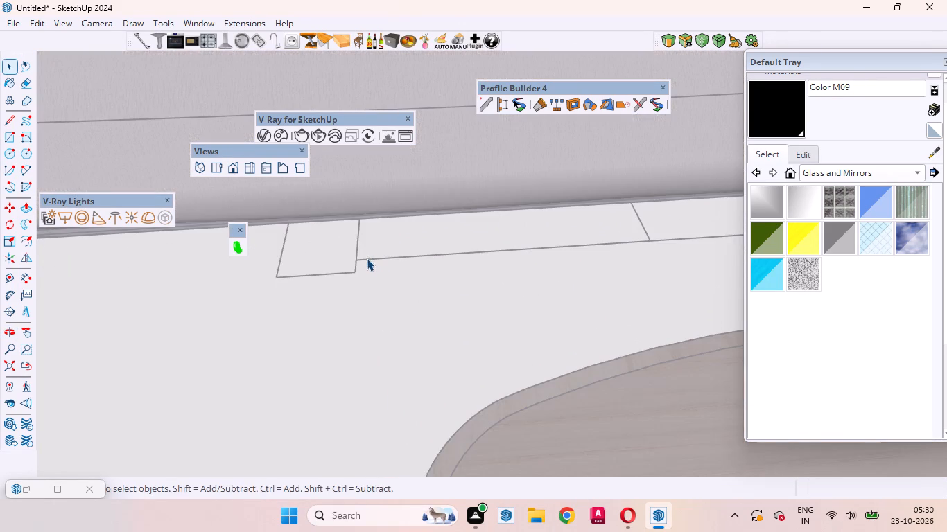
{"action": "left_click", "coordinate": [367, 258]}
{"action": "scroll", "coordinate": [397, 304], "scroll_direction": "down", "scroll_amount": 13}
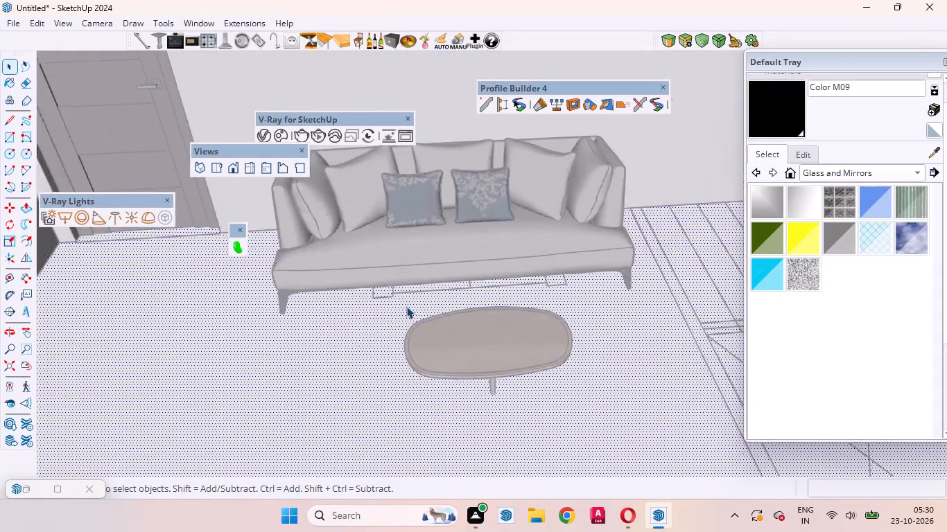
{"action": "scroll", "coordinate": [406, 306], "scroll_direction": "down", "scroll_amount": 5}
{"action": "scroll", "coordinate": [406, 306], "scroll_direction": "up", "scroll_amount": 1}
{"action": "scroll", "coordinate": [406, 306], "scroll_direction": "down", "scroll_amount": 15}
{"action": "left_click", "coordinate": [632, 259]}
Delete the 2D sofa outline from the floor plan linework beneath the living room sofa, and close the group.
{"action": "scroll", "coordinate": [426, 284], "scroll_direction": "up", "scroll_amount": 20}
{"action": "scroll", "coordinate": [426, 284], "scroll_direction": "up", "scroll_amount": 6}
{"action": "triple_click", "coordinate": [341, 348]}
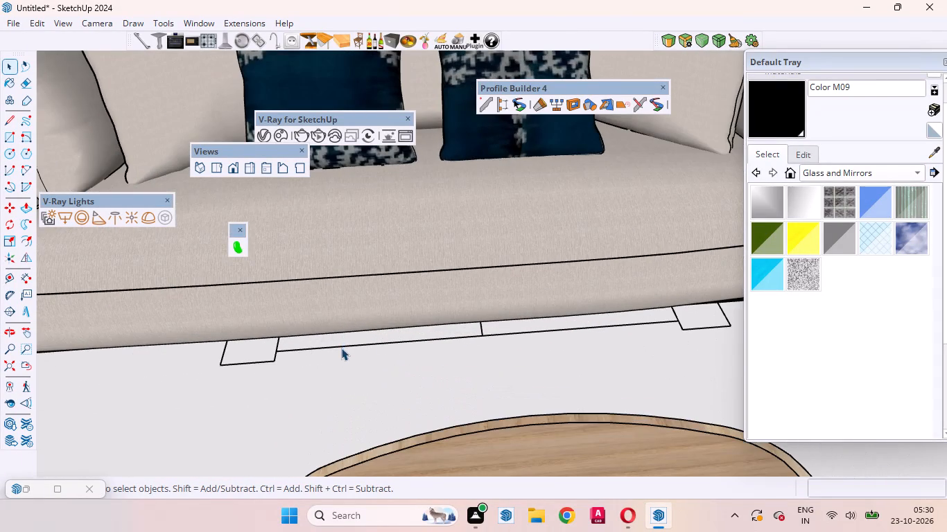
{"action": "double_click", "coordinate": [341, 347]}
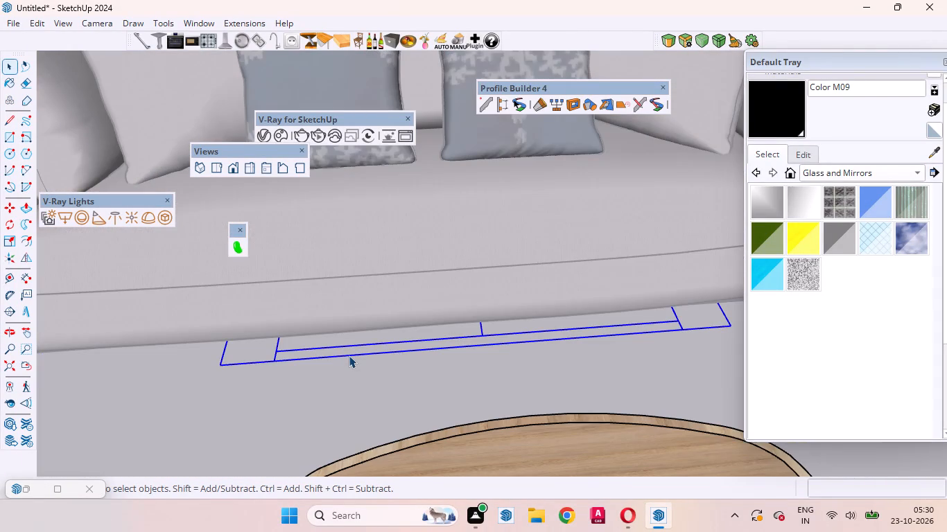
{"action": "key", "text": "Delete"}
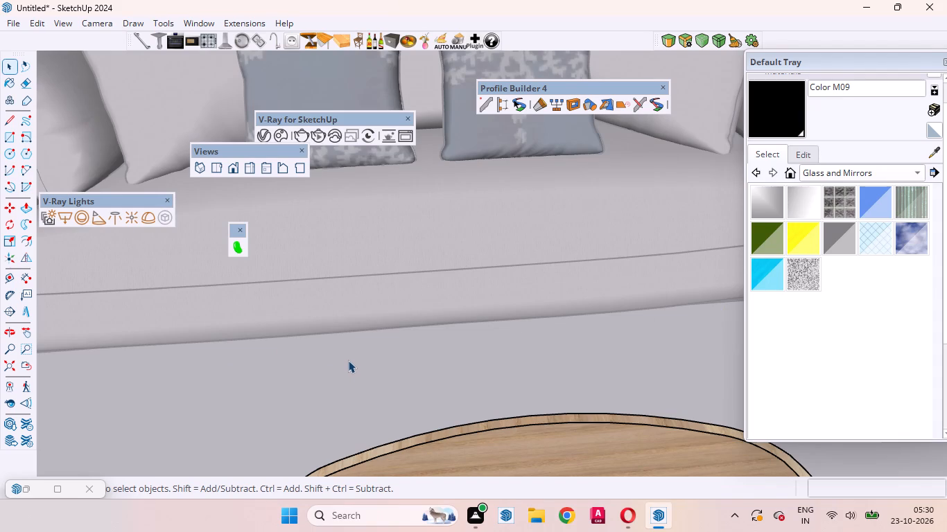
{"action": "scroll", "coordinate": [307, 378], "scroll_direction": "down", "scroll_amount": 18}
{"action": "scroll", "coordinate": [412, 280], "scroll_direction": "down", "scroll_amount": 5}
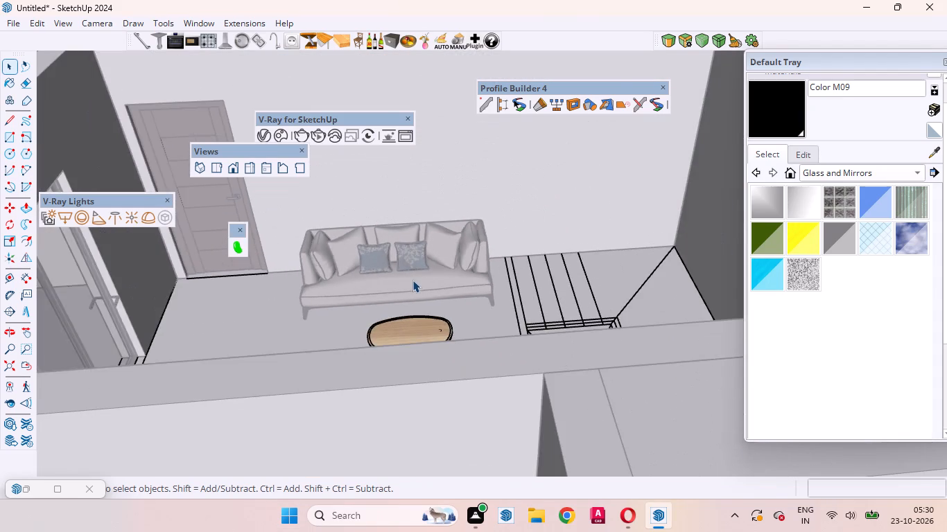
{"action": "scroll", "coordinate": [412, 280], "scroll_direction": "down", "scroll_amount": 11}
{"action": "left_click", "coordinate": [661, 218]}
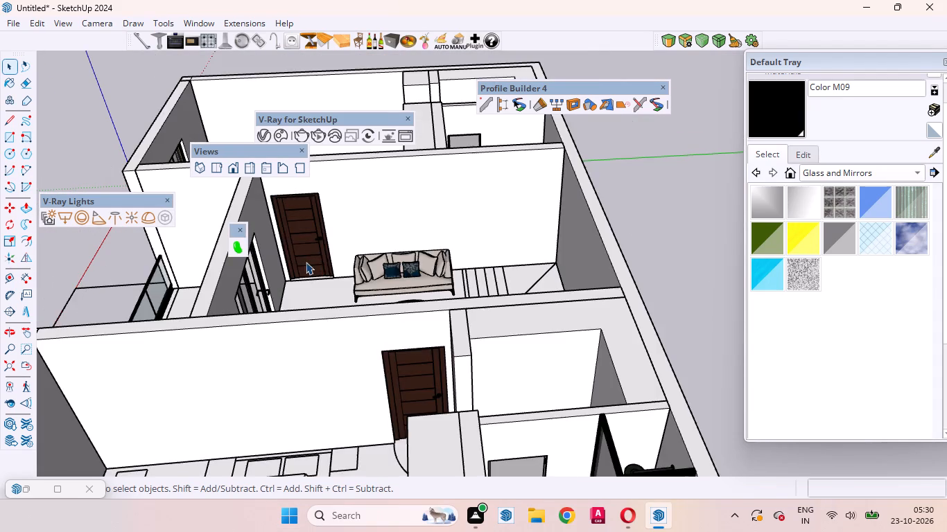
Open the floor plan linework group and delete the outline along the base of the wide wardrobe block in the bedroom.
{"action": "middle_click_drag", "start_coordinate": [358, 276], "coordinate": [775, 264]}
{"action": "scroll", "coordinate": [419, 297], "scroll_direction": "up", "scroll_amount": 3}
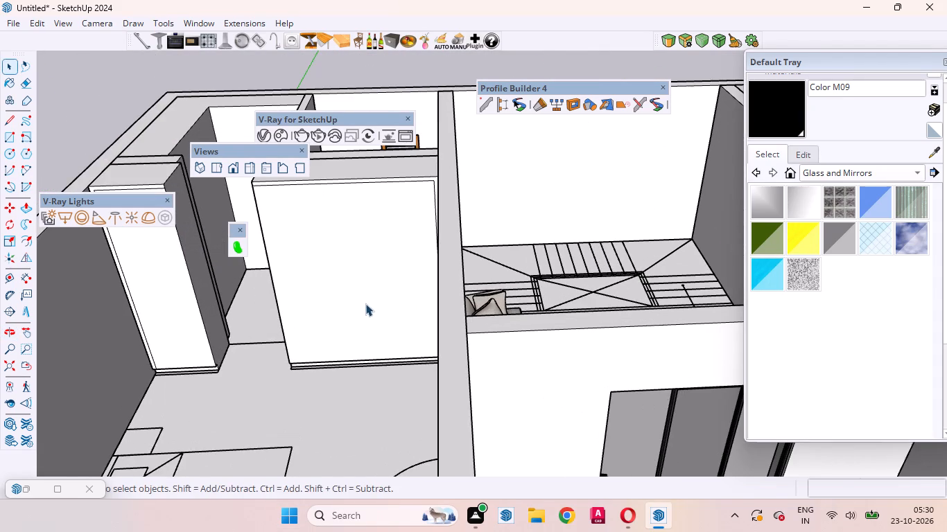
{"action": "scroll", "coordinate": [420, 301], "scroll_direction": "down", "scroll_amount": 5}
{"action": "scroll", "coordinate": [374, 308], "scroll_direction": "up", "scroll_amount": 19}
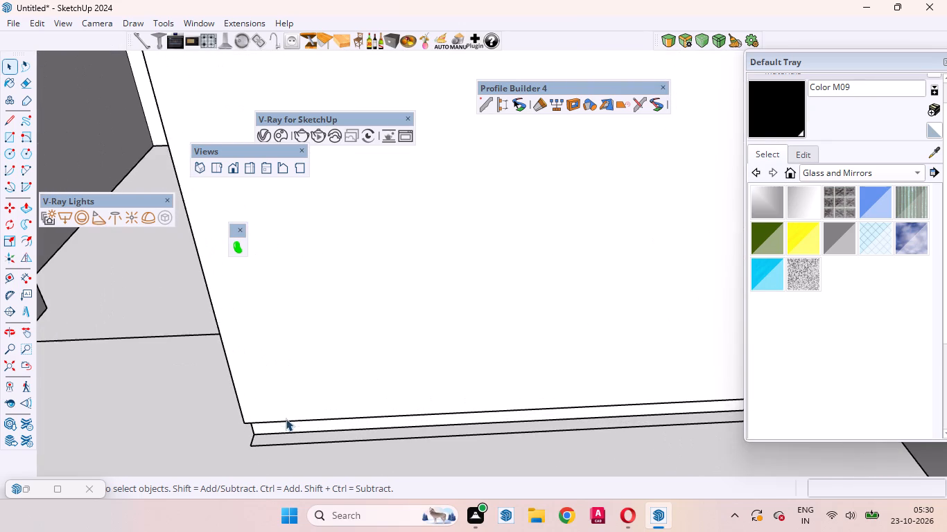
{"action": "left_click", "coordinate": [296, 444]}
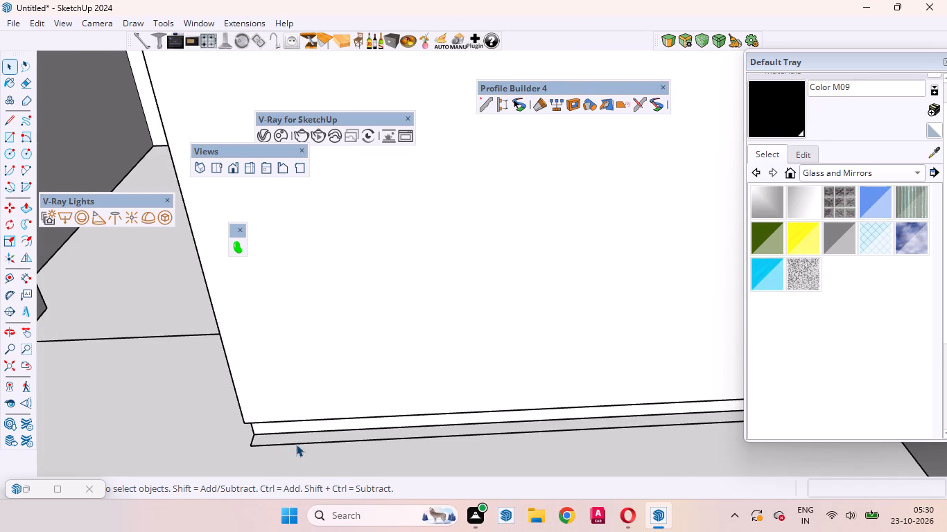
{"action": "left_click", "coordinate": [296, 444]}
{"action": "double_click", "coordinate": [296, 444]}
{"action": "double_click", "coordinate": [295, 444]}
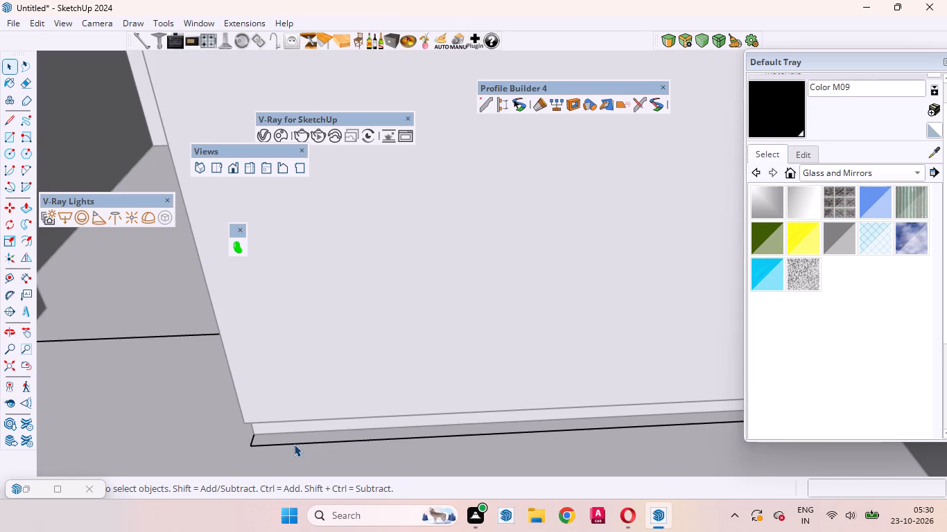
{"action": "left_click", "coordinate": [294, 444]}
{"action": "key", "text": "Delete"}
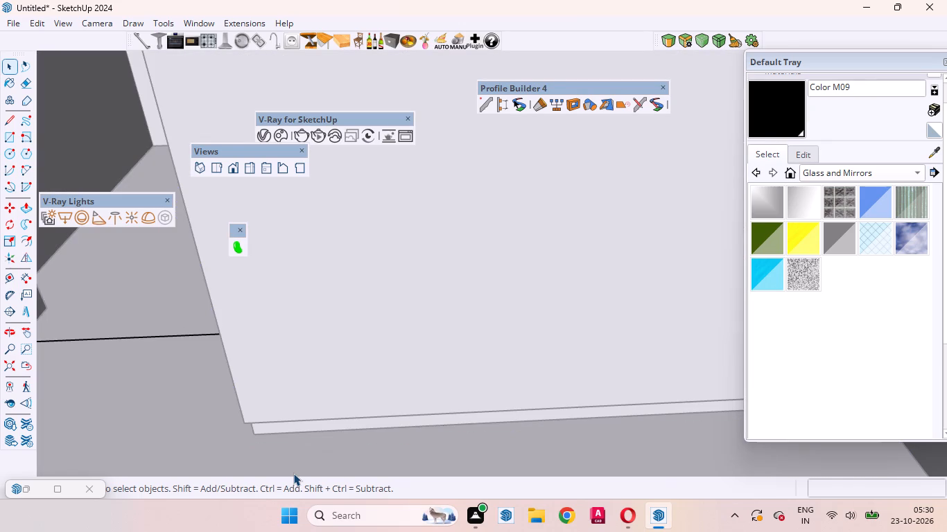
Delete the plan lines along the narrow wardrobe block's front and side and across the adjoining passage, and close the group.
{"action": "scroll", "coordinate": [373, 328], "scroll_direction": "down", "scroll_amount": 6}
{"action": "scroll", "coordinate": [471, 292], "scroll_direction": "down", "scroll_amount": 6}
{"action": "scroll", "coordinate": [210, 389], "scroll_direction": "up", "scroll_amount": 2}
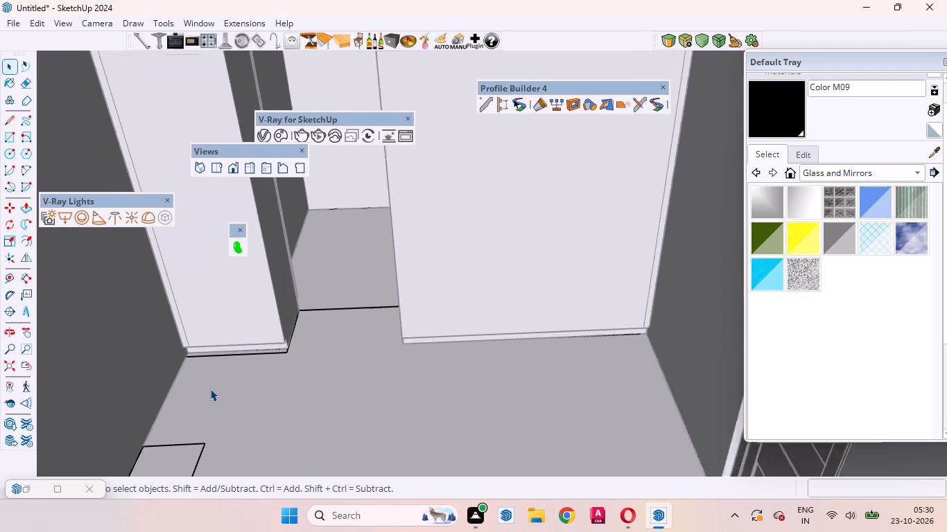
{"action": "scroll", "coordinate": [210, 389], "scroll_direction": "up", "scroll_amount": 8}
{"action": "left_click", "coordinate": [251, 340]}
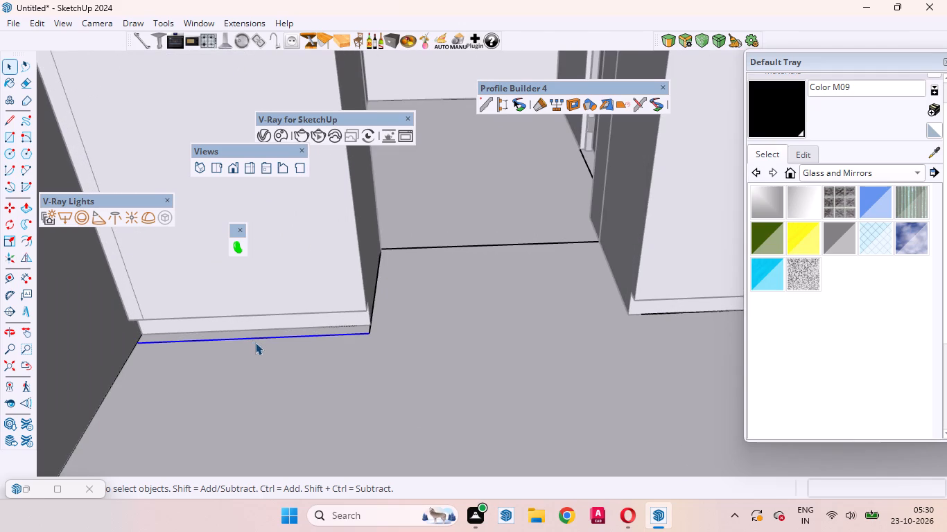
{"action": "key", "text": "Delete"}
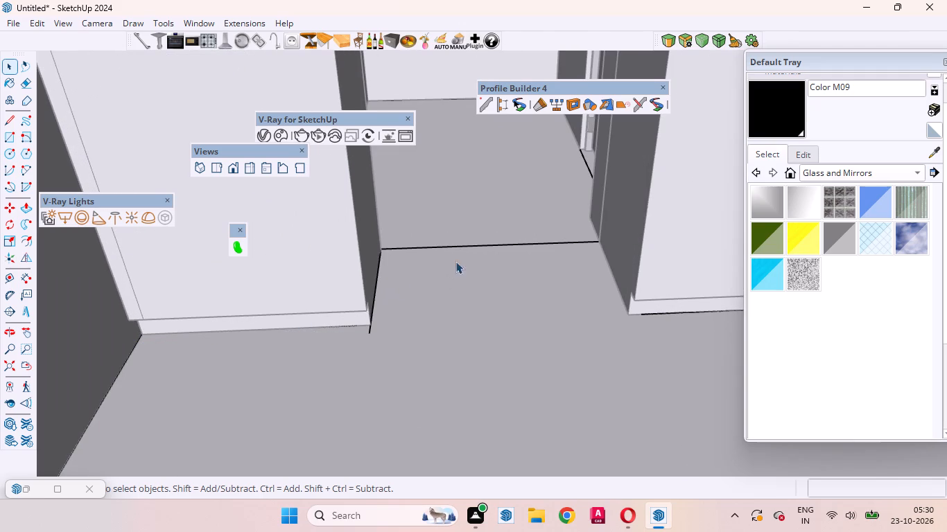
{"action": "left_click", "coordinate": [468, 247]}
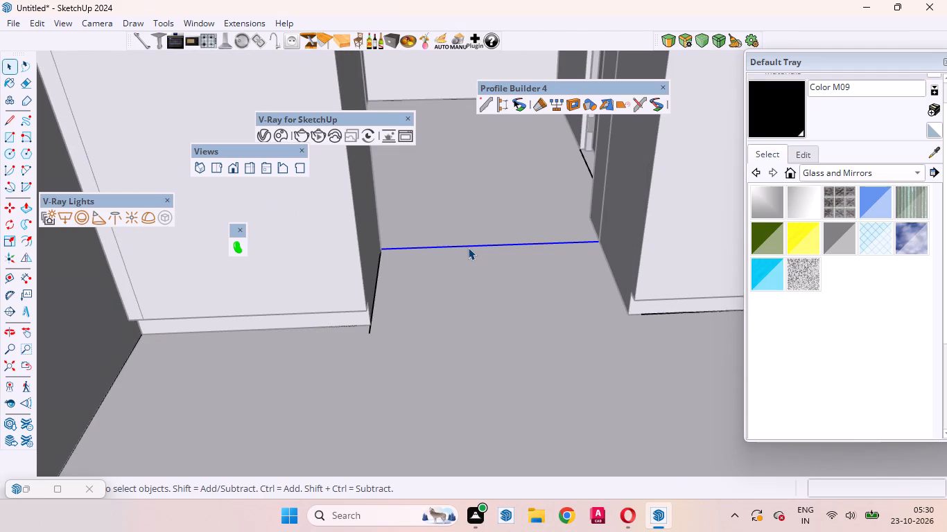
{"action": "key", "text": "Delete"}
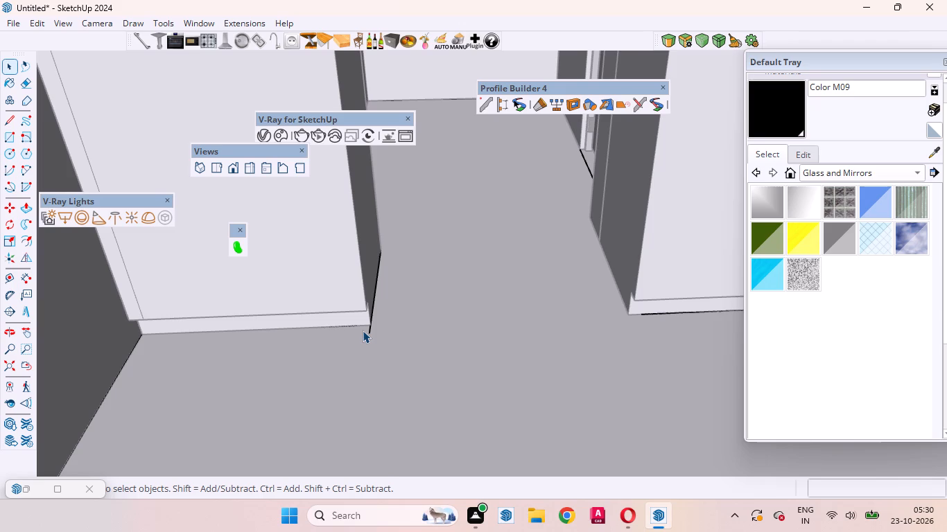
{"action": "left_click", "coordinate": [368, 331]}
{"action": "key", "text": "Delete"}
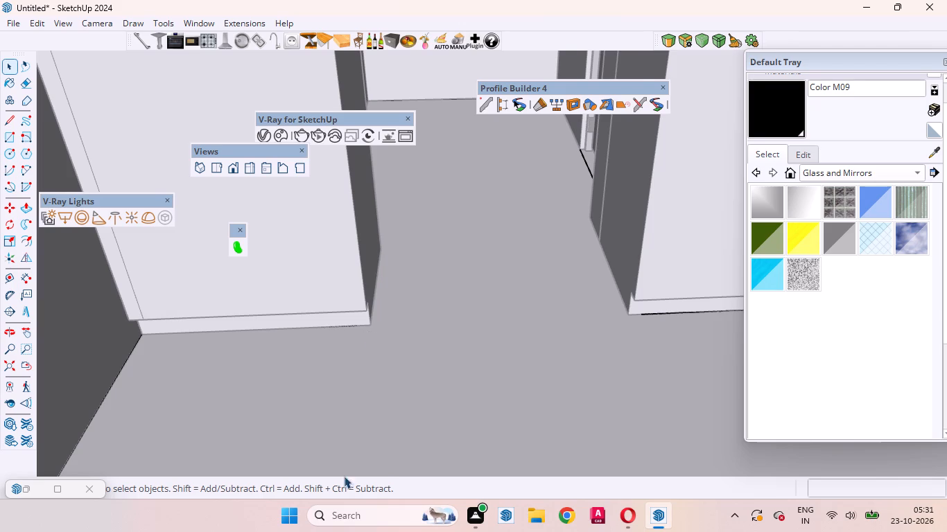
{"action": "scroll", "coordinate": [416, 466], "scroll_direction": "down", "scroll_amount": 1}
{"action": "scroll", "coordinate": [479, 424], "scroll_direction": "down", "scroll_amount": 6}
{"action": "scroll", "coordinate": [440, 407], "scroll_direction": "down", "scroll_amount": 16}
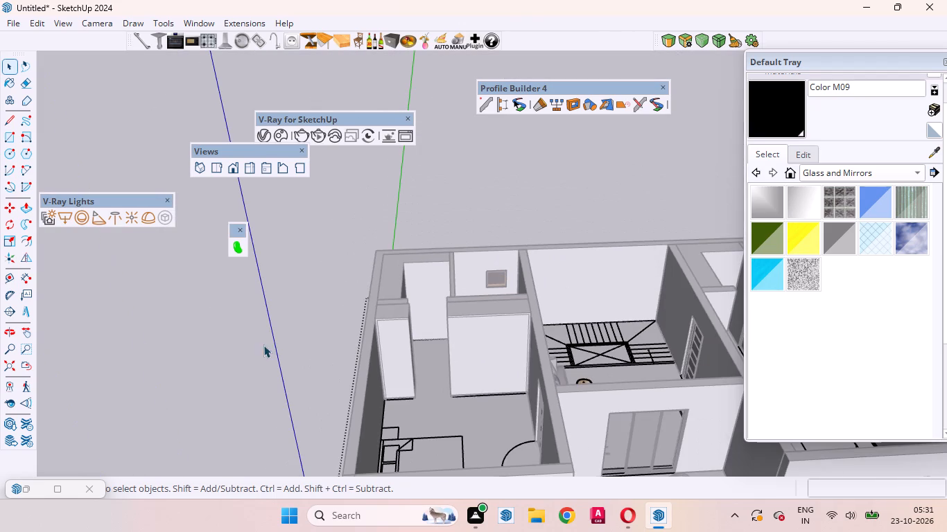
{"action": "left_click", "coordinate": [251, 340]}
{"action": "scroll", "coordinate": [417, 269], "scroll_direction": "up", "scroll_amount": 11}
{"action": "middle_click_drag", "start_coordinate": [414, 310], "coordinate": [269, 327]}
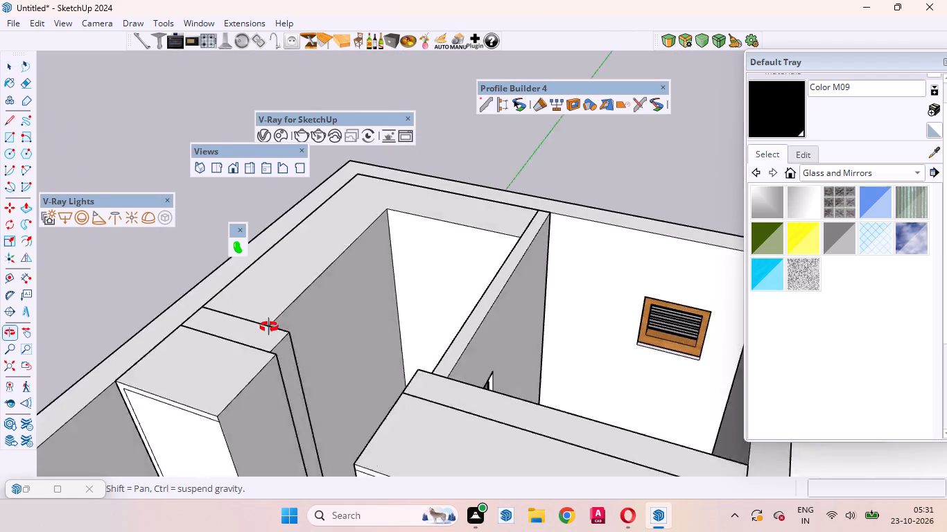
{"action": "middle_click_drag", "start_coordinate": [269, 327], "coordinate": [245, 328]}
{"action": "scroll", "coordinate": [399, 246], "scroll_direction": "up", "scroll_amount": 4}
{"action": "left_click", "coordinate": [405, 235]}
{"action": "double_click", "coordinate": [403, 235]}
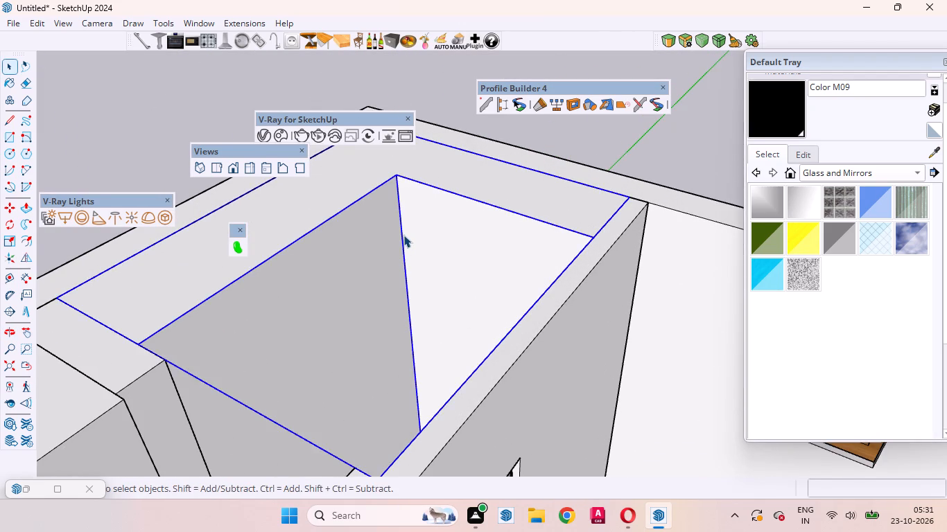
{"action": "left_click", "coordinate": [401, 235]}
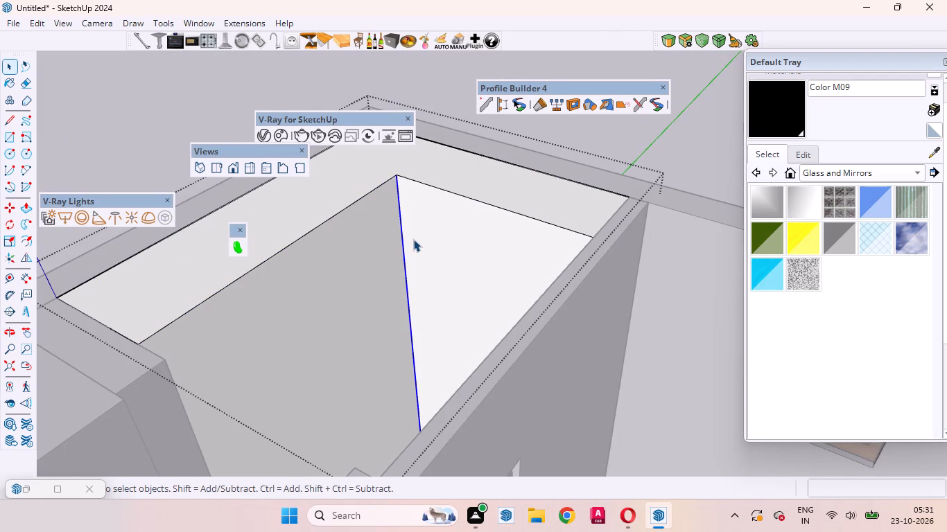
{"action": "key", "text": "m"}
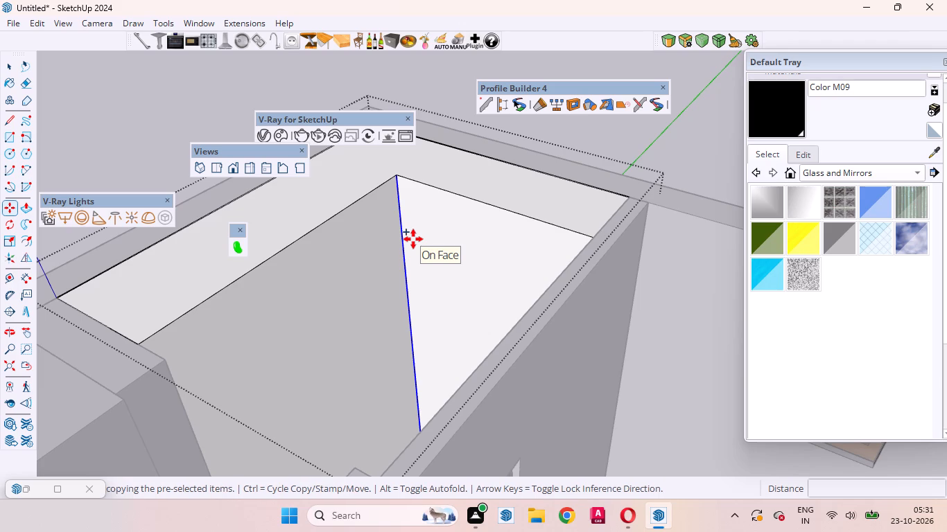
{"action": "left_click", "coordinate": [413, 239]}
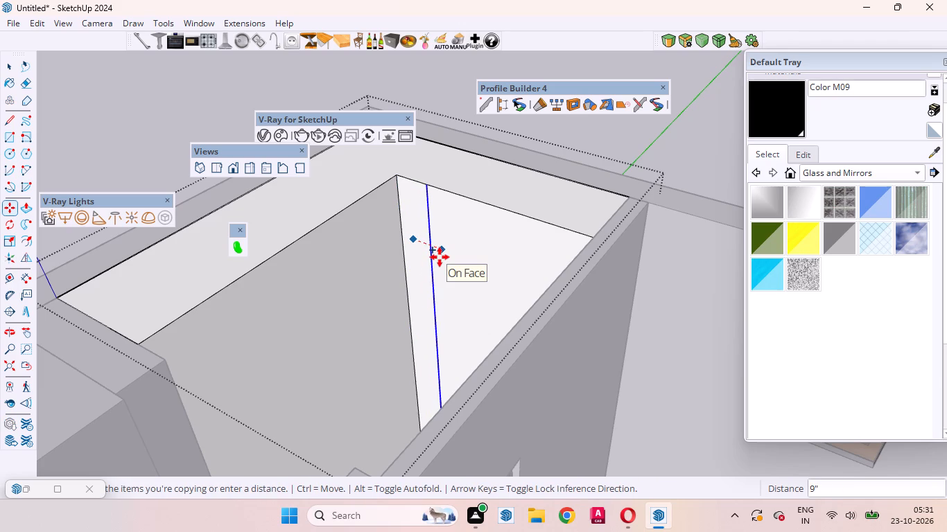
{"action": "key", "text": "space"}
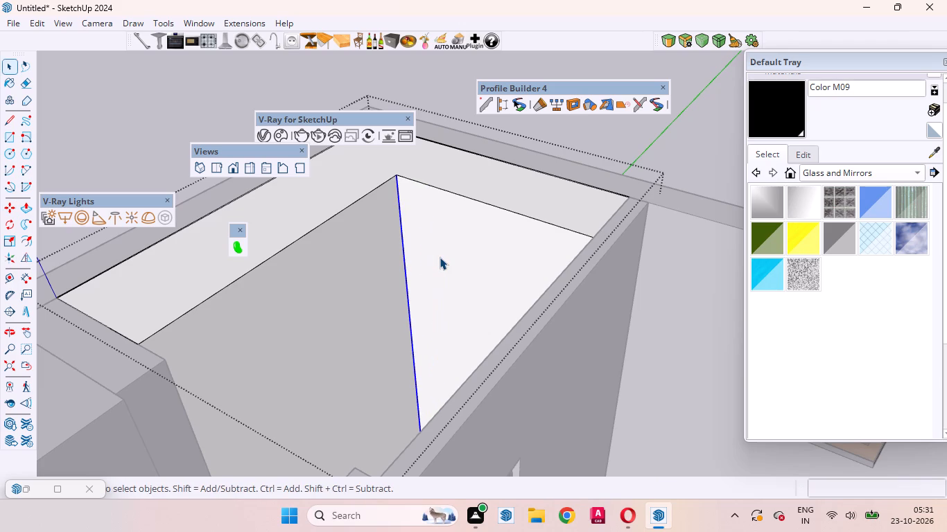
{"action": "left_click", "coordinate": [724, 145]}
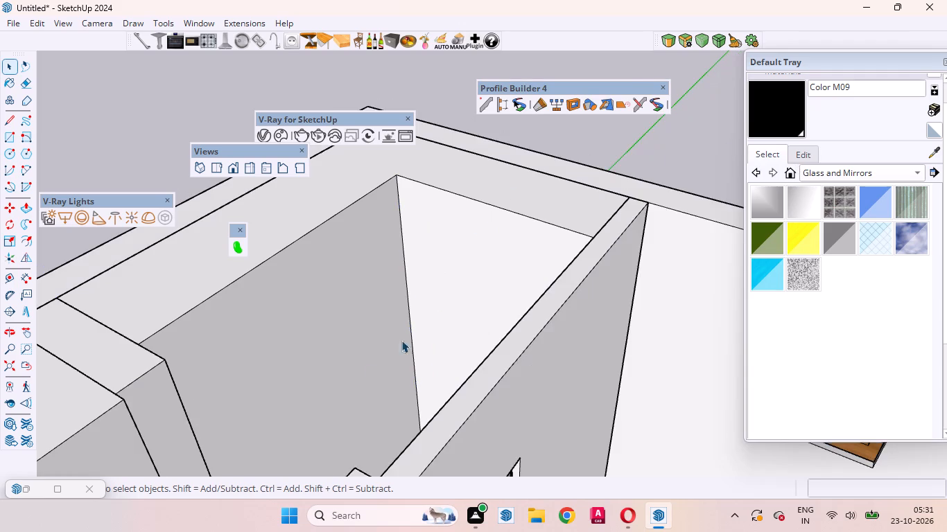
Inside the L-shaped block beside the bathroom, copy the two bottom inner edges 4" straight up.
{"action": "scroll", "coordinate": [370, 368], "scroll_direction": "up", "scroll_amount": 3}
{"action": "scroll", "coordinate": [488, 220], "scroll_direction": "down", "scroll_amount": 5}
{"action": "middle_click_drag", "start_coordinate": [417, 278], "coordinate": [455, 429]}
{"action": "scroll", "coordinate": [440, 411], "scroll_direction": "up", "scroll_amount": 4}
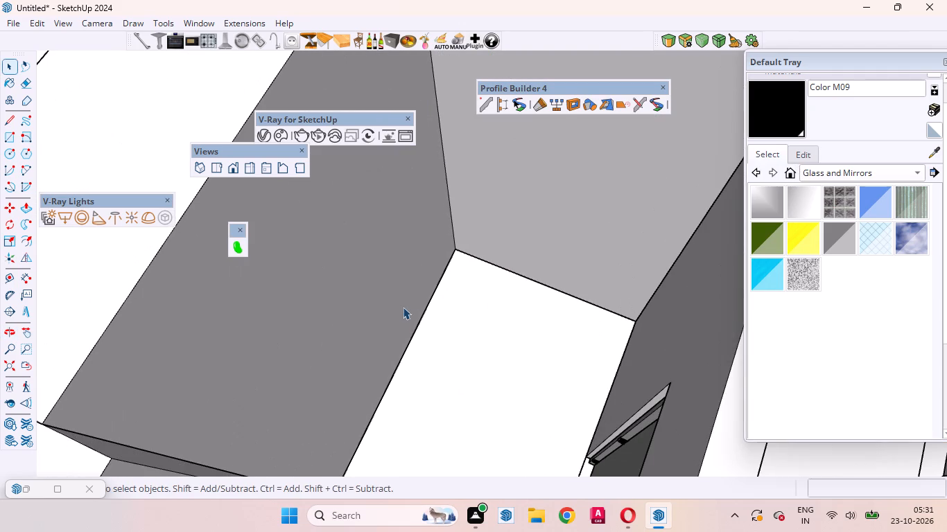
{"action": "left_click", "coordinate": [399, 304]}
{"action": "double_click", "coordinate": [327, 296]}
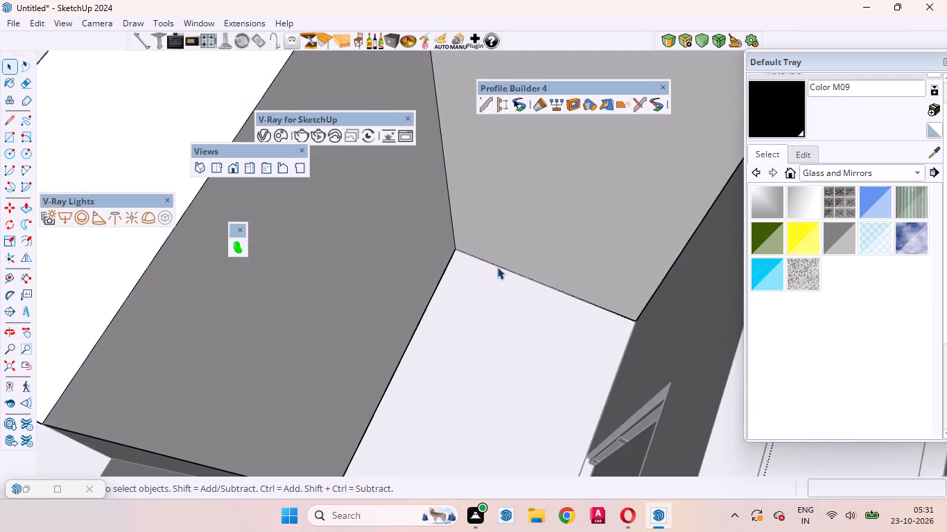
{"action": "scroll", "coordinate": [508, 277], "scroll_direction": "up", "scroll_amount": 5}
{"action": "left_click", "coordinate": [514, 267]}
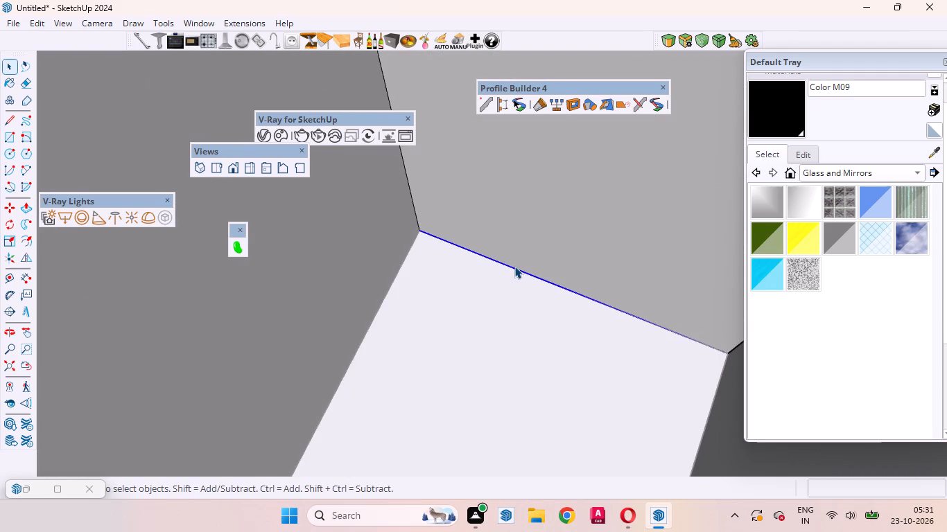
{"action": "left_click", "coordinate": [400, 267], "text": "ctrl"}
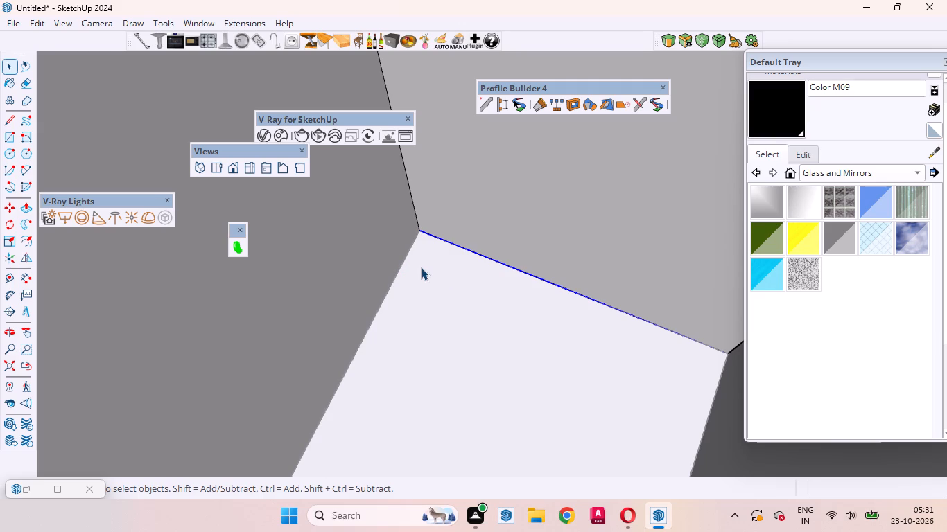
{"action": "left_click", "coordinate": [421, 267]}
{"action": "key", "text": "m"}
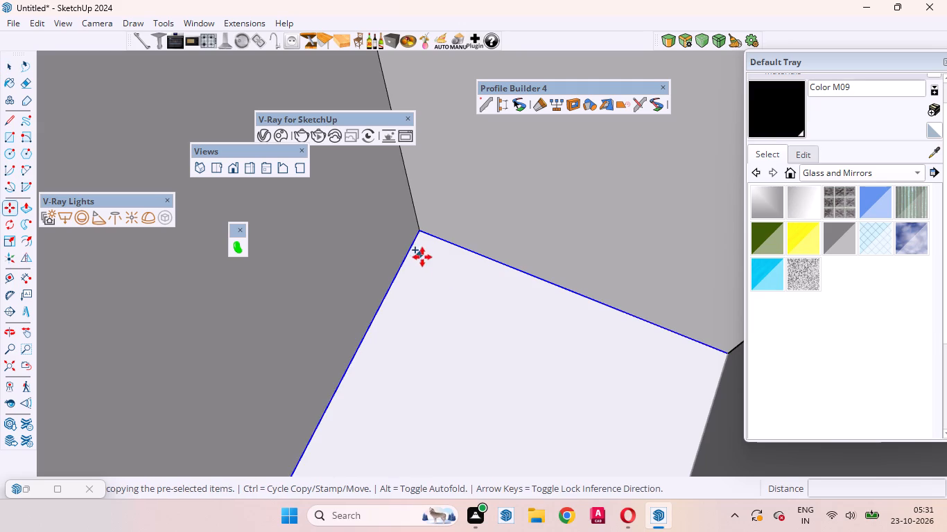
{"action": "left_click", "coordinate": [472, 244]}
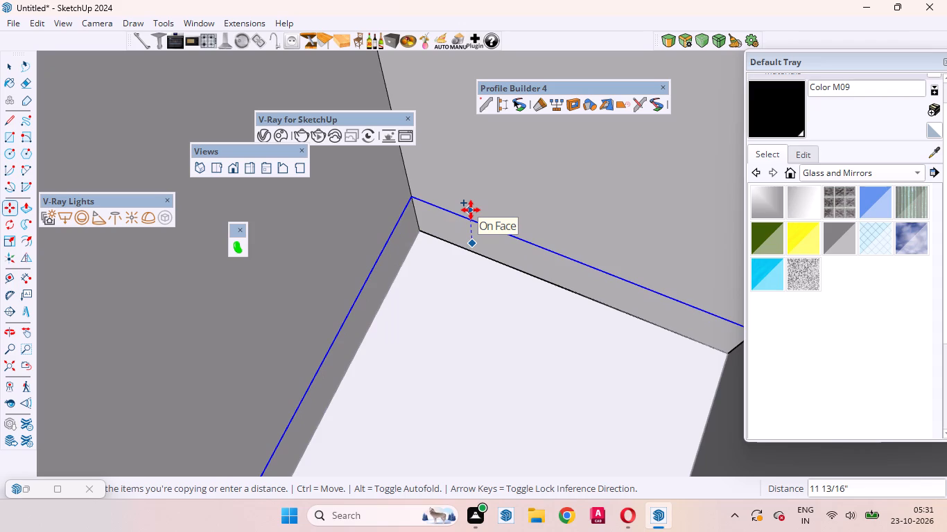
{"action": "key", "text": "Up"}
{"action": "key", "text": "4"}
{"action": "key", "text": "Return"}
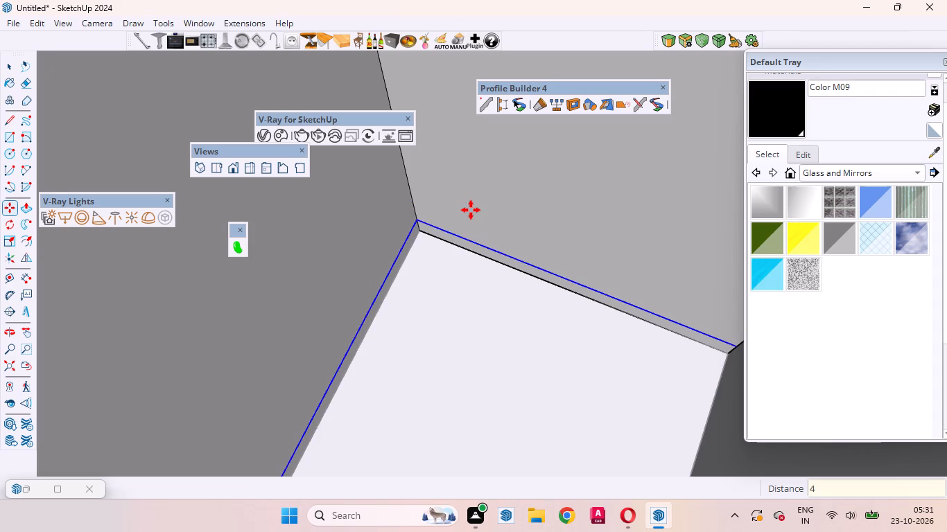
{"action": "key", "text": "space"}
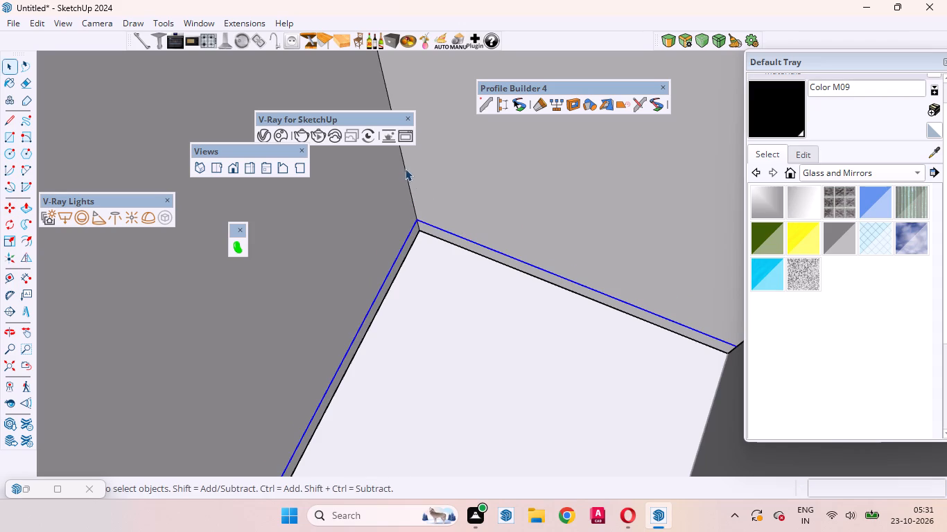
Copy the two top inner edges of the L-shaped block 2" straight down.
{"action": "scroll", "coordinate": [455, 181], "scroll_direction": "down", "scroll_amount": 4, "text": "ctrl"}
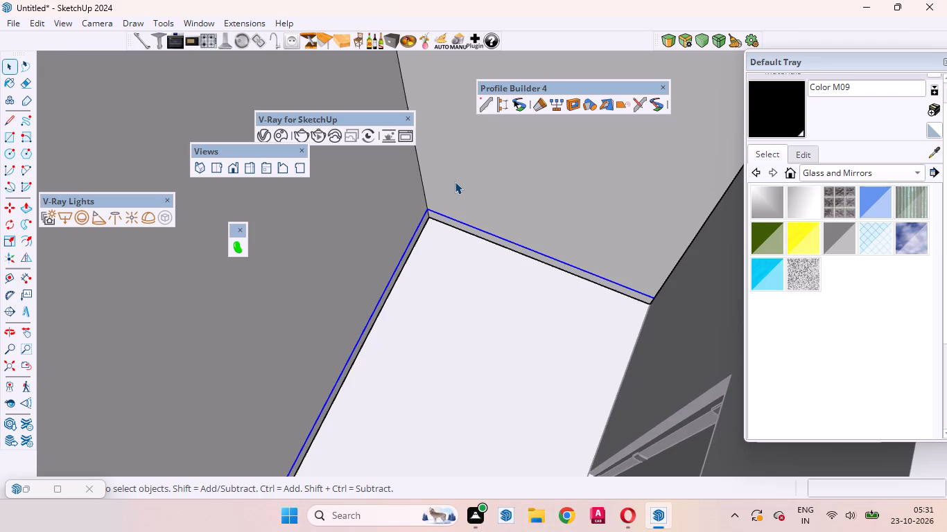
{"action": "scroll", "coordinate": [455, 181], "scroll_direction": "down", "scroll_amount": 2, "text": "ctrl"}
{"action": "scroll", "coordinate": [460, 215], "scroll_direction": "down", "scroll_amount": 6}
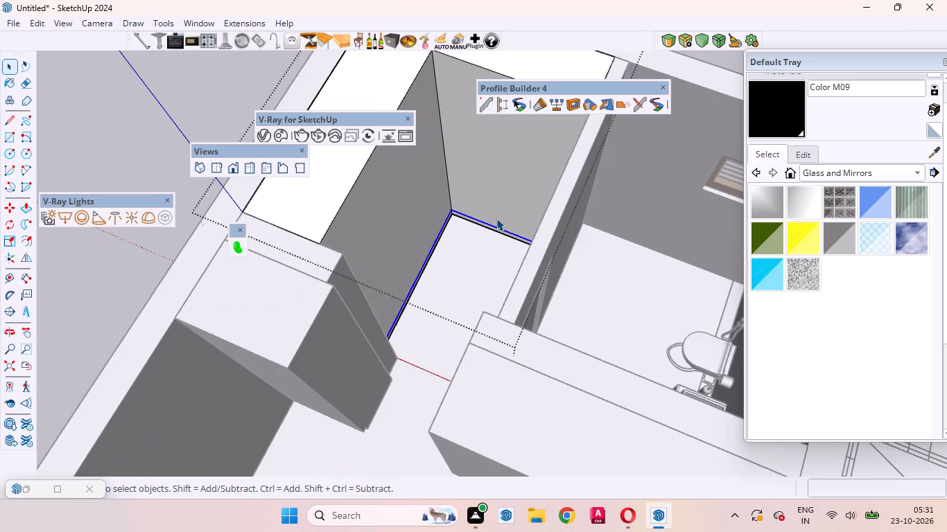
{"action": "scroll", "coordinate": [385, 290], "scroll_direction": "down", "scroll_amount": 11}
{"action": "scroll", "coordinate": [406, 224], "scroll_direction": "up", "scroll_amount": 9}
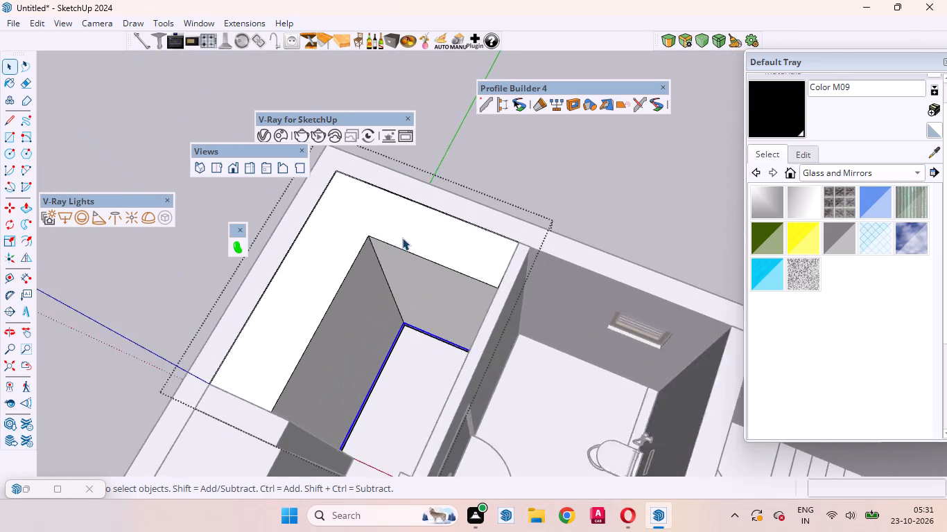
{"action": "scroll", "coordinate": [402, 238], "scroll_direction": "up", "scroll_amount": 8}
{"action": "left_click", "coordinate": [388, 254]}
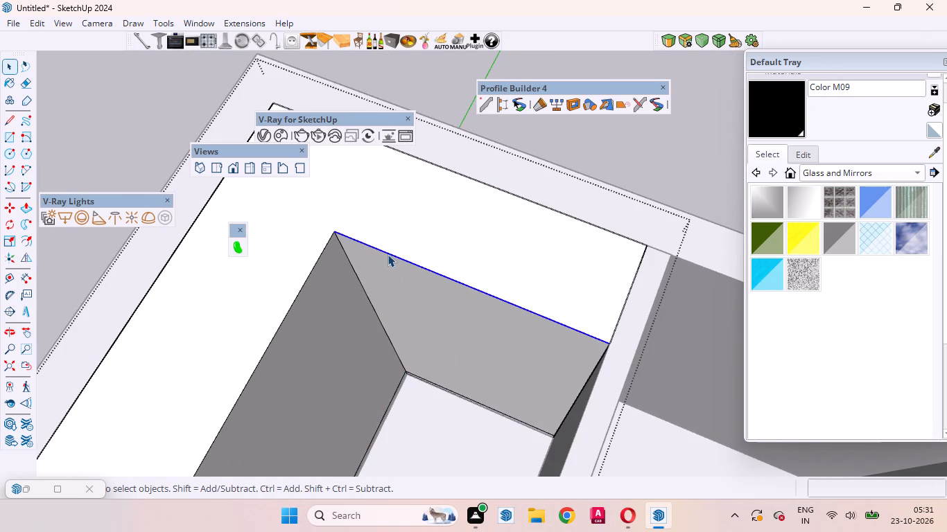
{"action": "left_click", "coordinate": [307, 279]}
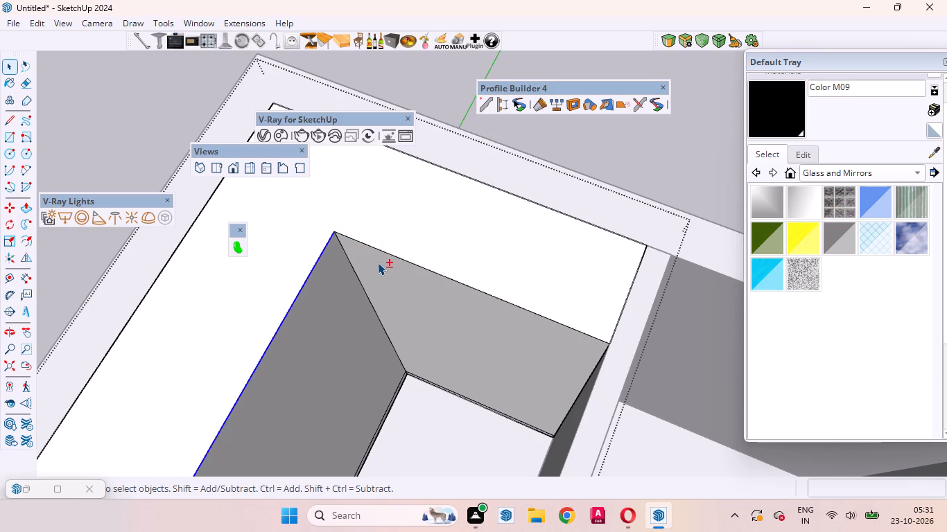
{"action": "left_click", "coordinate": [381, 252], "text": "ctrl"}
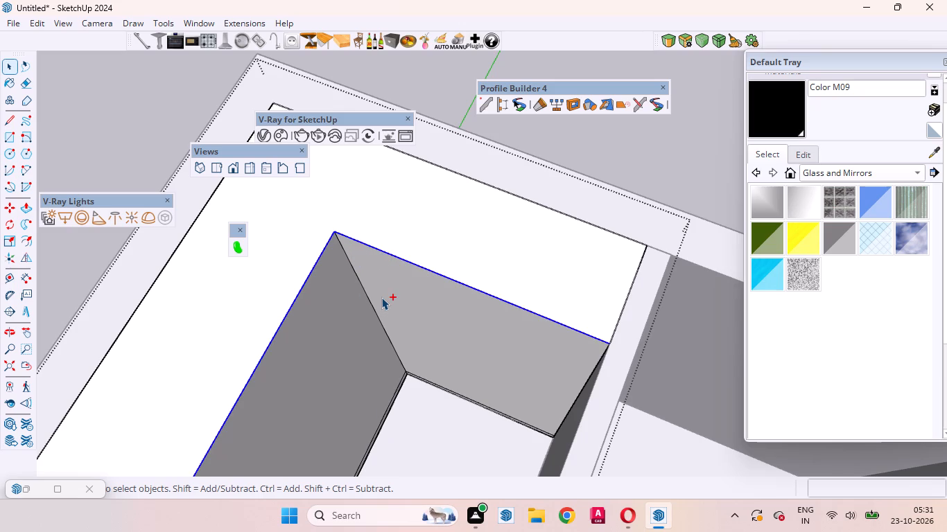
{"action": "key", "text": "m"}
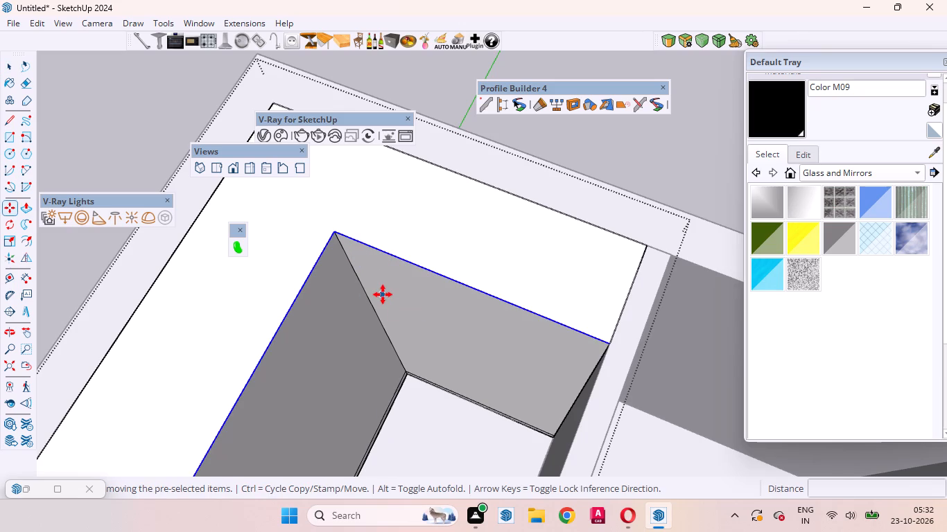
{"action": "left_click", "coordinate": [389, 284]}
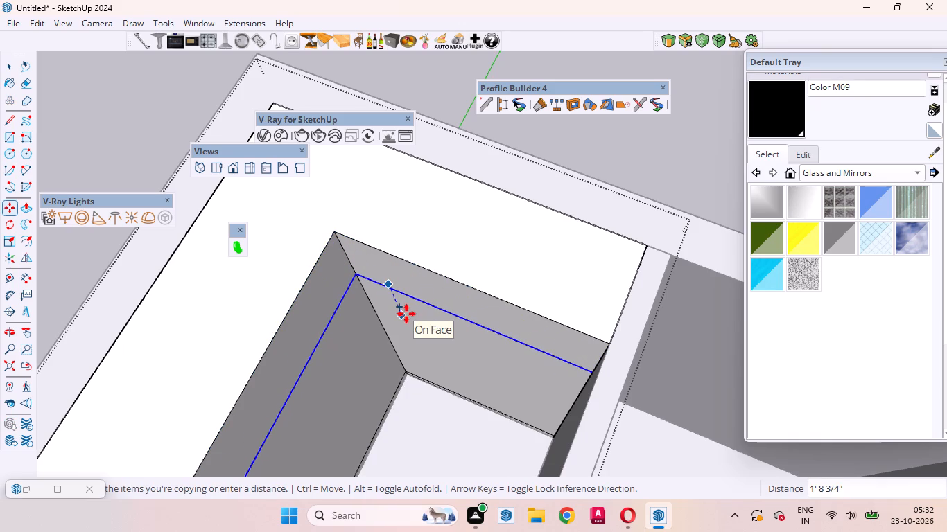
{"action": "key", "text": "2"}
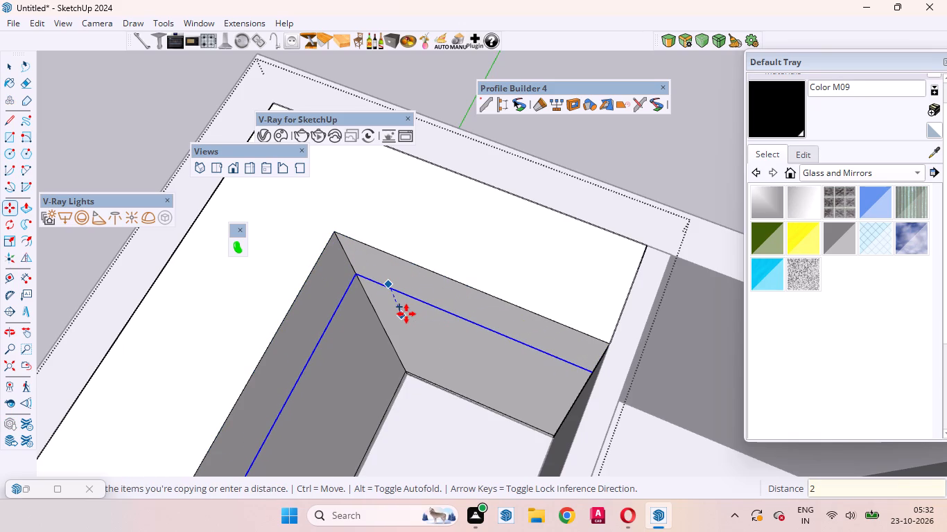
{"action": "key", "text": "Return"}
{"action": "key", "text": "space"}
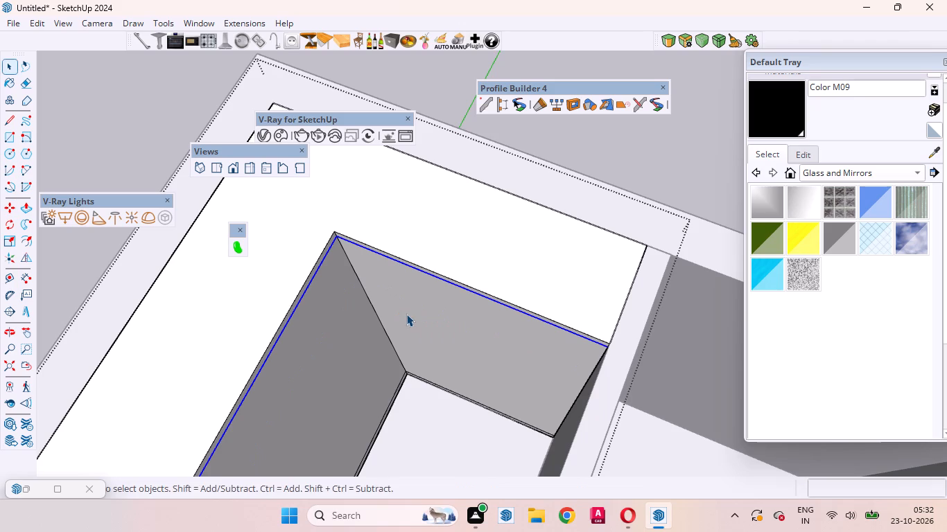
Copy the vertical edge at the block's inner corner 2" sideways onto each of the two adjoining inner faces.
{"action": "left_click", "coordinate": [374, 310]}
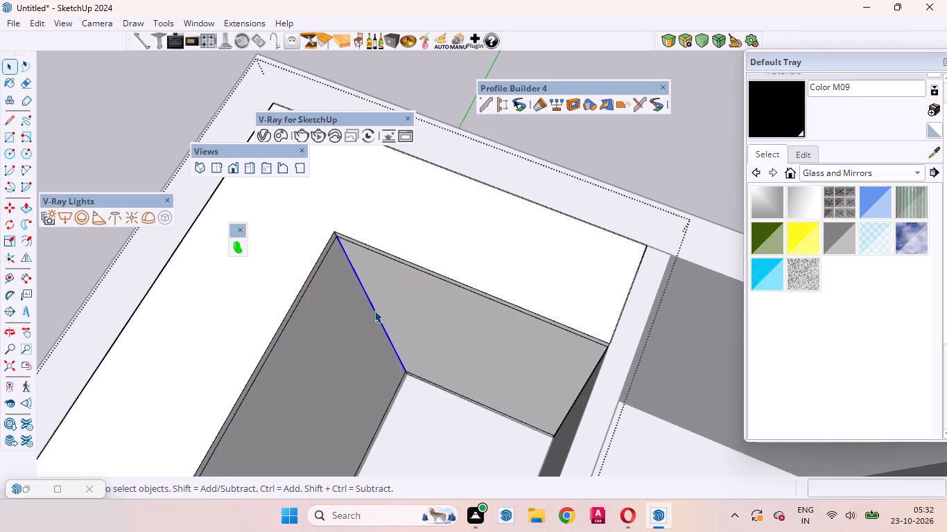
{"action": "key", "text": "m"}
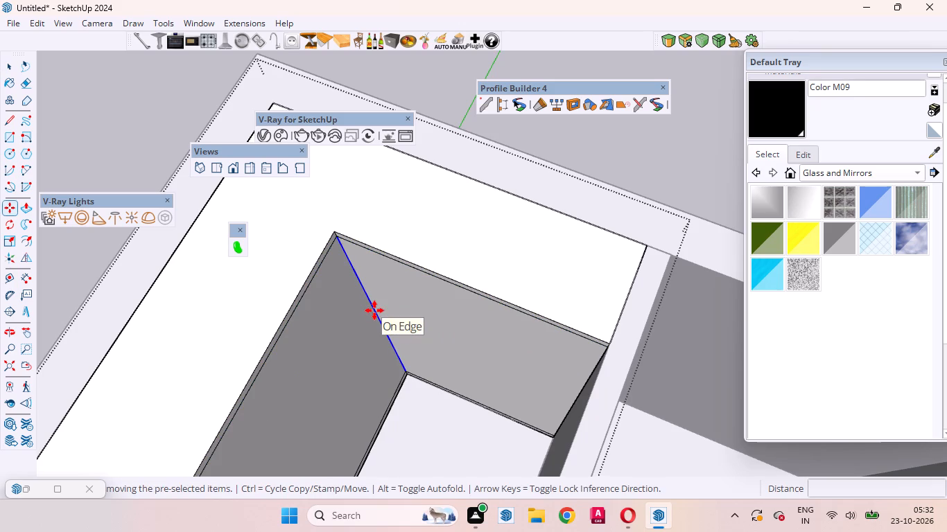
{"action": "left_click", "coordinate": [374, 310]}
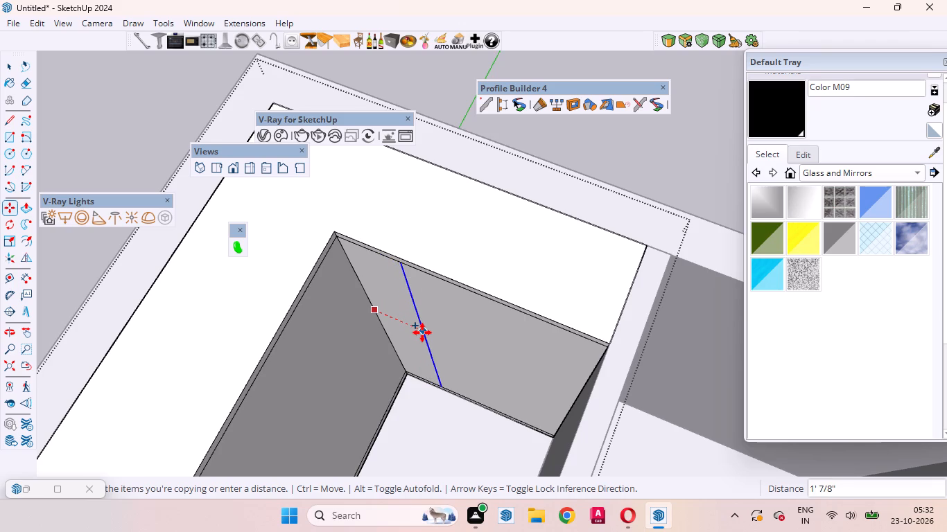
{"action": "key", "text": "2"}
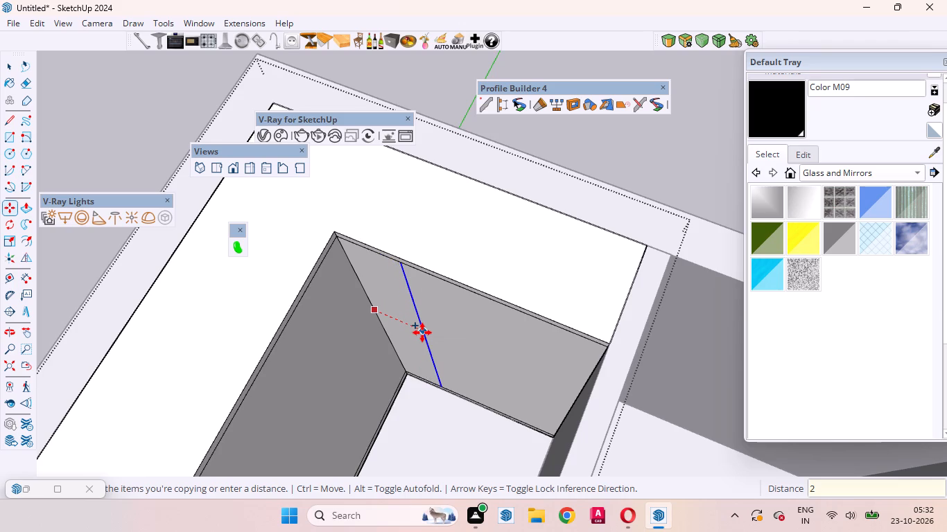
{"action": "key", "text": "Return"}
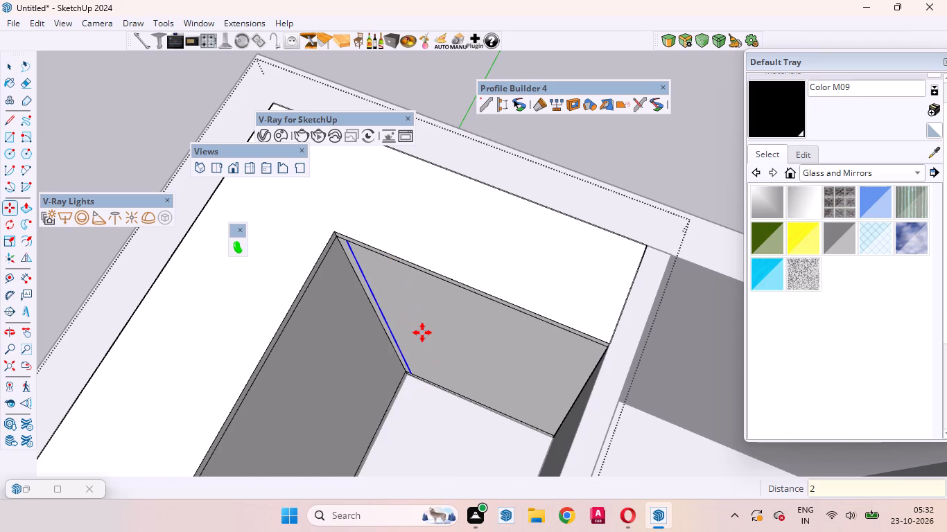
{"action": "key", "text": "space"}
{"action": "left_click", "coordinate": [363, 288]}
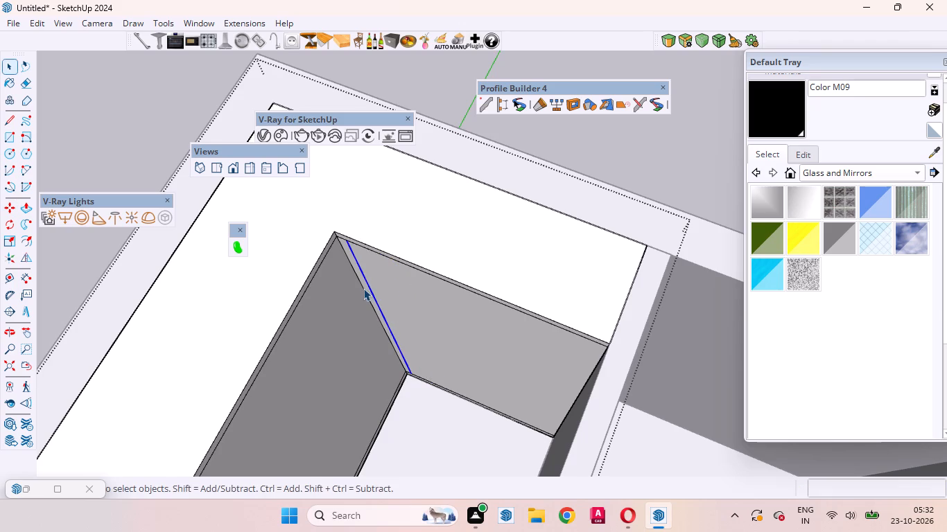
{"action": "key", "text": "m"}
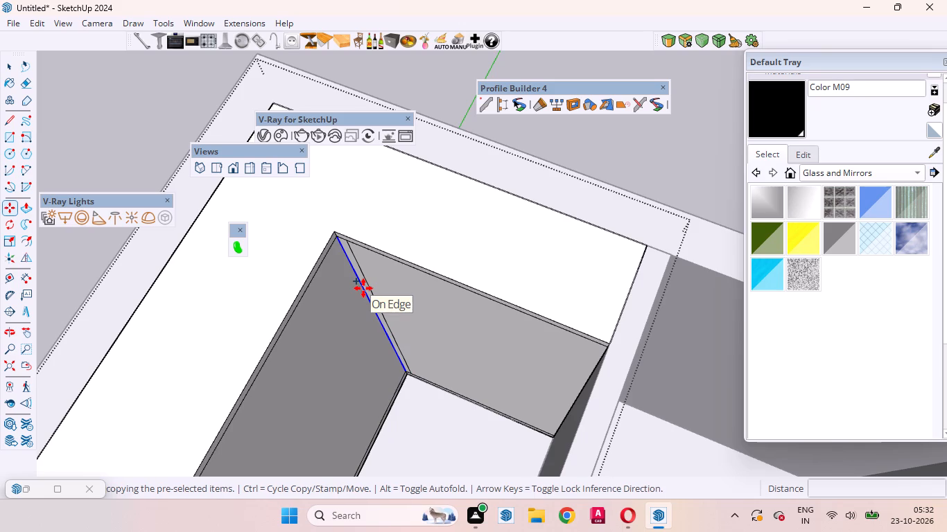
{"action": "left_click", "coordinate": [363, 288]}
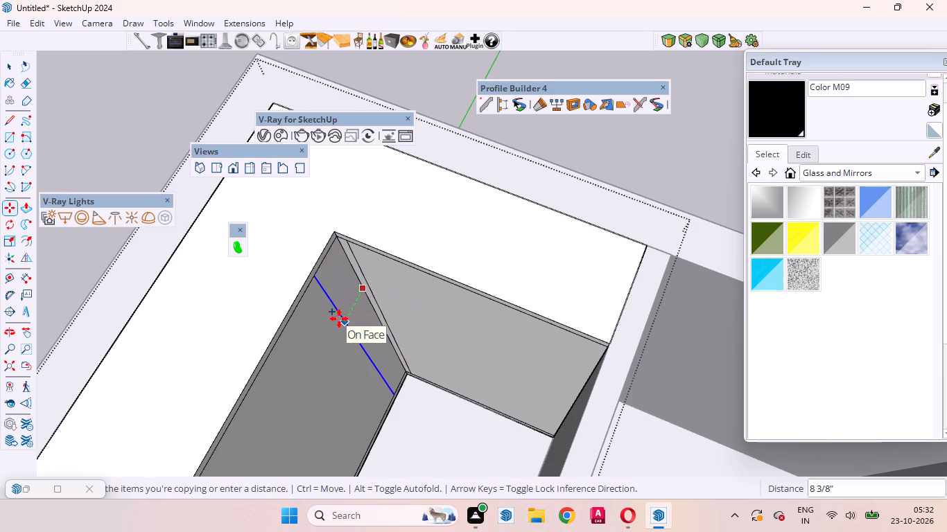
{"action": "key", "text": "2"}
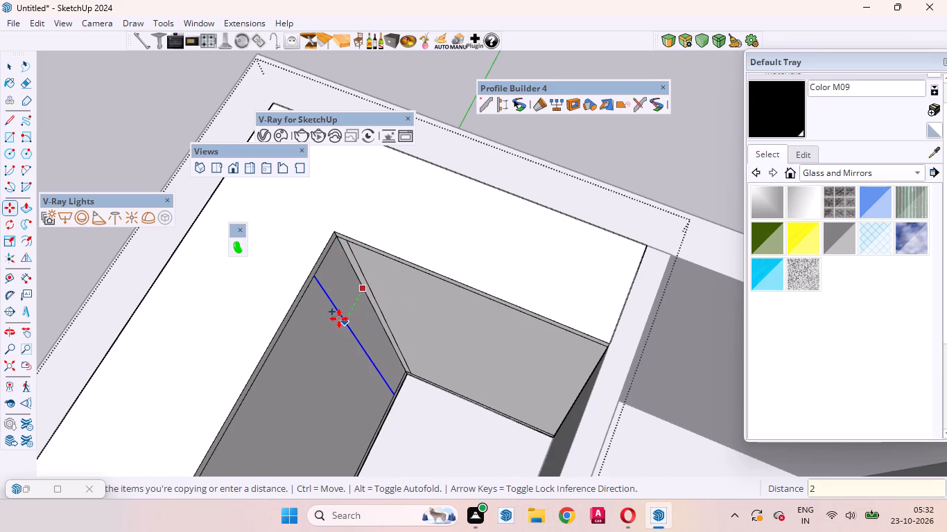
{"action": "key", "text": "Return"}
{"action": "key", "text": "space"}
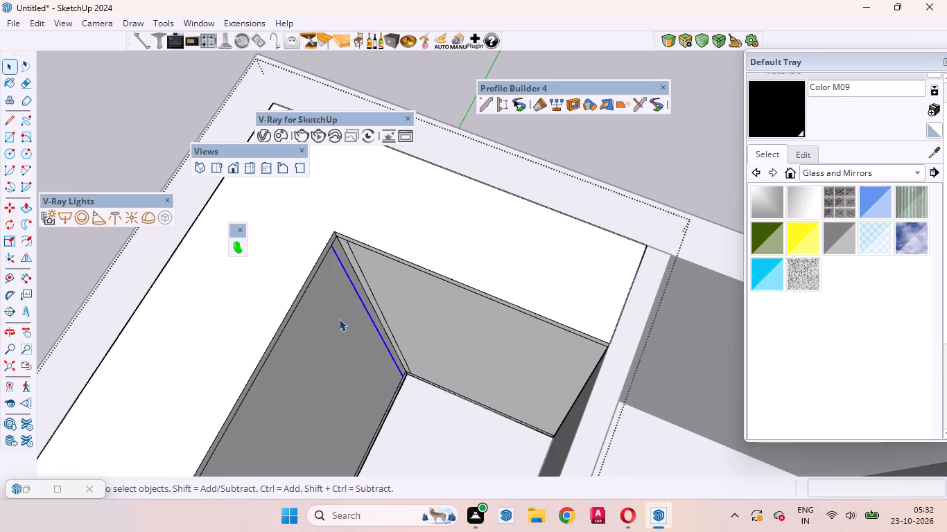
Check the bordered panels on both inner faces of the L-shaped block and close its group.
{"action": "scroll", "coordinate": [433, 259], "scroll_direction": "down", "scroll_amount": 6}
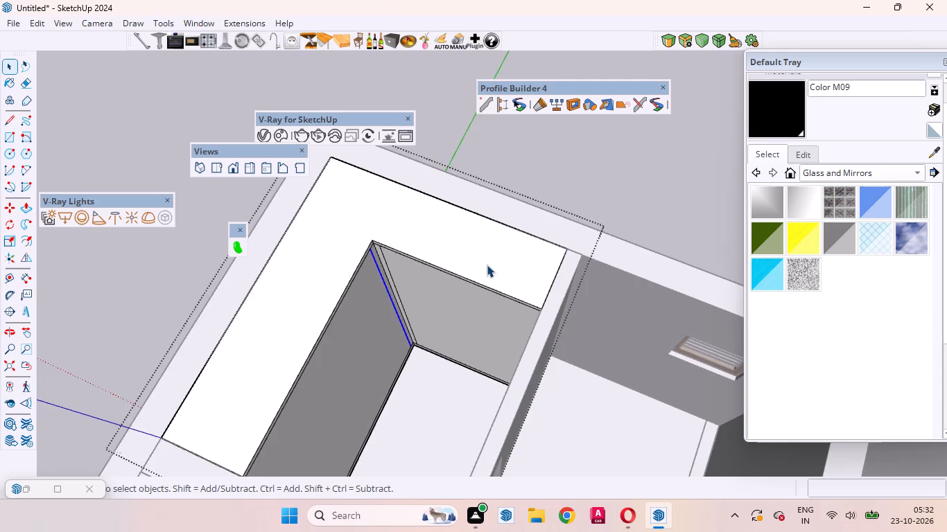
{"action": "scroll", "coordinate": [458, 287], "scroll_direction": "up", "scroll_amount": 5}
{"action": "left_click", "coordinate": [439, 298]}
{"action": "middle_click_drag", "start_coordinate": [365, 358], "coordinate": [392, 233]}
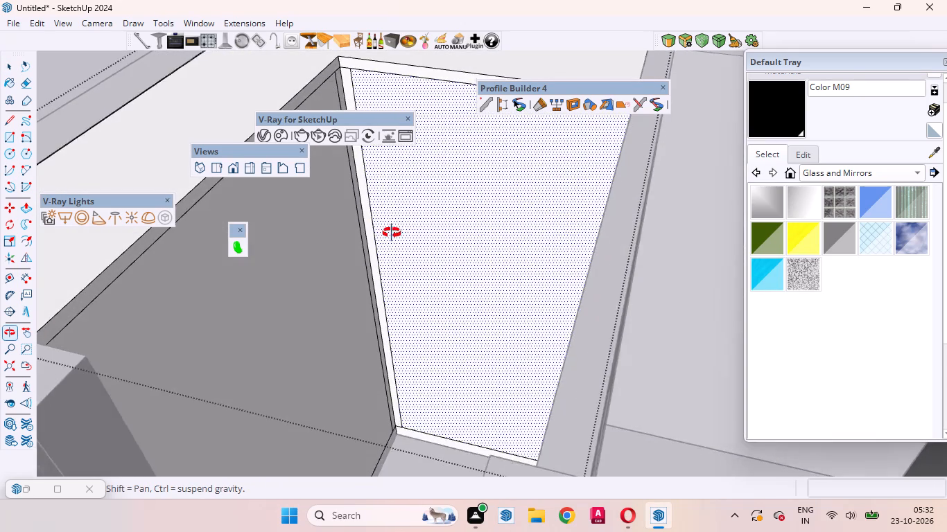
{"action": "middle_click_drag", "start_coordinate": [392, 233], "coordinate": [311, 303]}
{"action": "scroll", "coordinate": [421, 294], "scroll_direction": "down", "scroll_amount": 5}
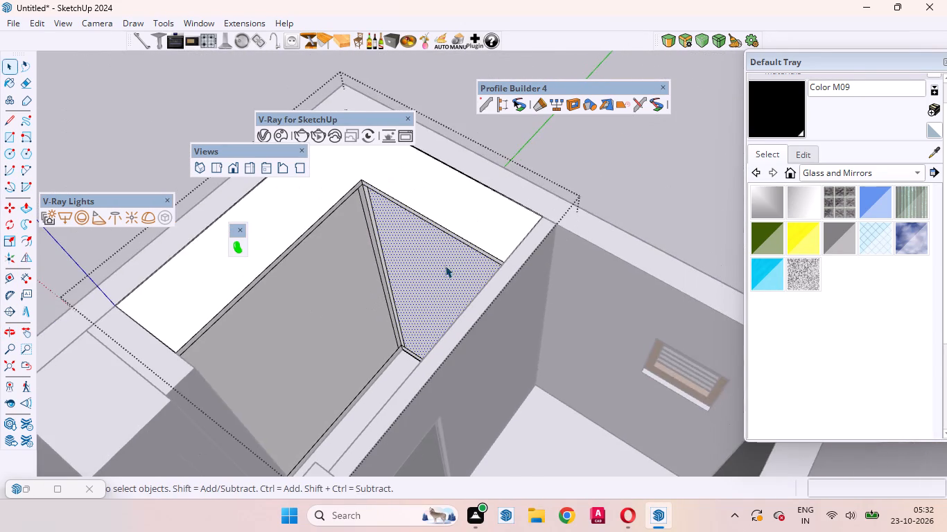
{"action": "scroll", "coordinate": [366, 242], "scroll_direction": "up", "scroll_amount": 4}
{"action": "left_click", "coordinate": [324, 277]}
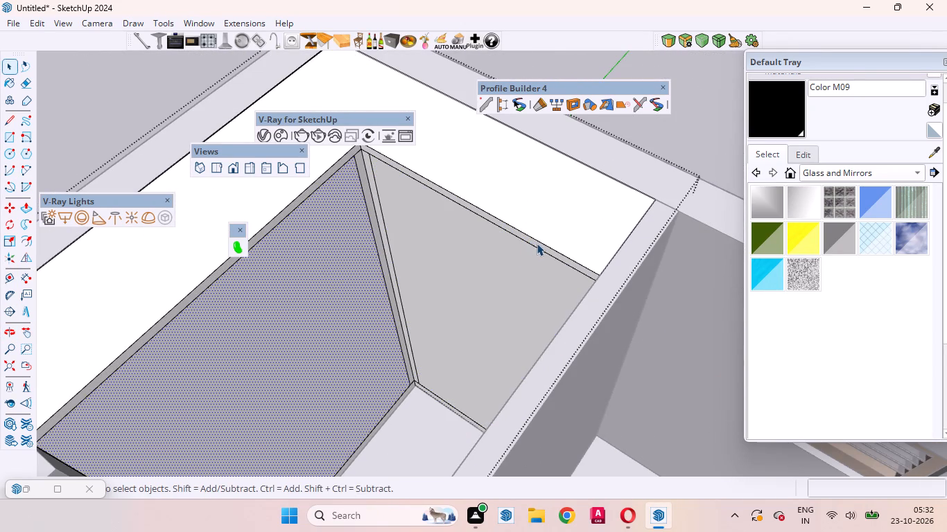
{"action": "scroll", "coordinate": [550, 258], "scroll_direction": "down", "scroll_amount": 5}
{"action": "middle_click_drag", "start_coordinate": [376, 374], "coordinate": [473, 258]}
{"action": "scroll", "coordinate": [352, 324], "scroll_direction": "down", "scroll_amount": 5}
{"action": "left_click", "coordinate": [136, 319]}
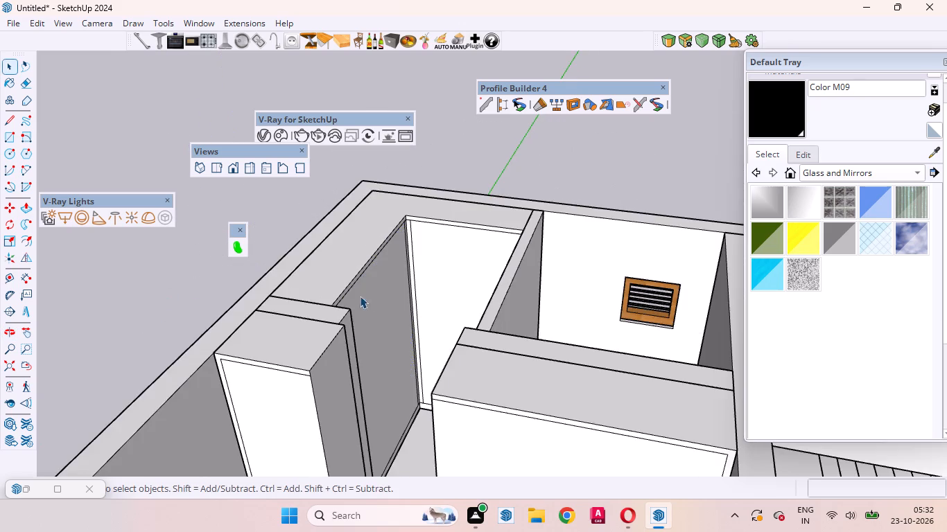
Examine the wardrobes, bathroom, staircase area, living room and bedroom from several angles.
{"action": "scroll", "coordinate": [420, 292], "scroll_direction": "down", "scroll_amount": 5}
{"action": "scroll", "coordinate": [428, 231], "scroll_direction": "down", "scroll_amount": 4}
{"action": "scroll", "coordinate": [392, 270], "scroll_direction": "up", "scroll_amount": 10}
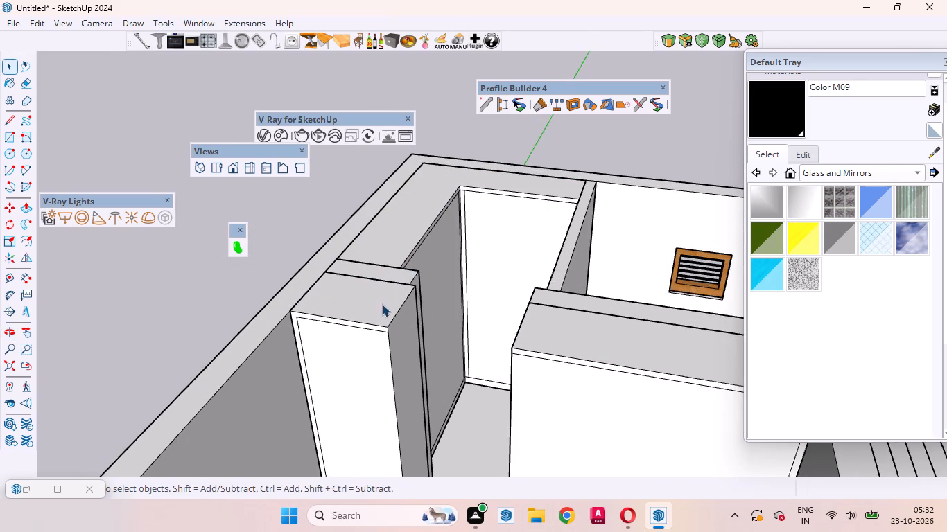
{"action": "scroll", "coordinate": [393, 301], "scroll_direction": "down", "scroll_amount": 4}
{"action": "middle_click_drag", "start_coordinate": [424, 361], "coordinate": [752, 406]}
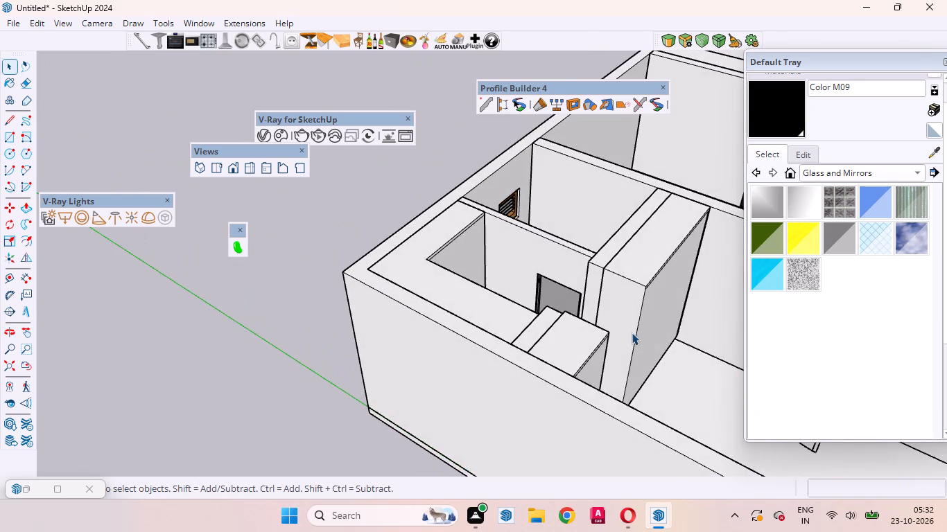
{"action": "scroll", "coordinate": [581, 301], "scroll_direction": "up", "scroll_amount": 11}
{"action": "middle_click_drag", "start_coordinate": [529, 298], "coordinate": [288, 429]}
{"action": "scroll", "coordinate": [465, 333], "scroll_direction": "down", "scroll_amount": 9}
{"action": "scroll", "coordinate": [522, 276], "scroll_direction": "up", "scroll_amount": 19}
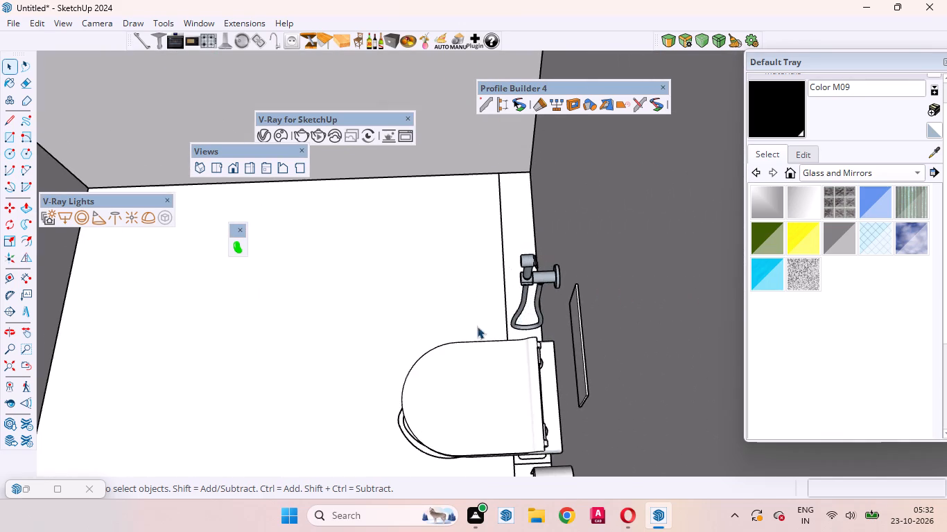
{"action": "middle_click_drag", "start_coordinate": [481, 336], "coordinate": [869, 322]}
{"action": "scroll", "coordinate": [508, 313], "scroll_direction": "down", "scroll_amount": 10}
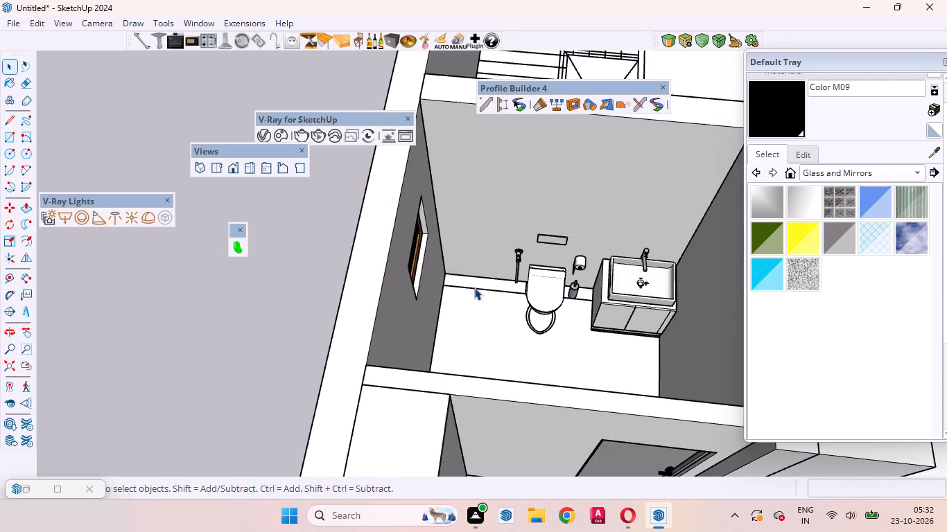
{"action": "scroll", "coordinate": [474, 287], "scroll_direction": "down", "scroll_amount": 5}
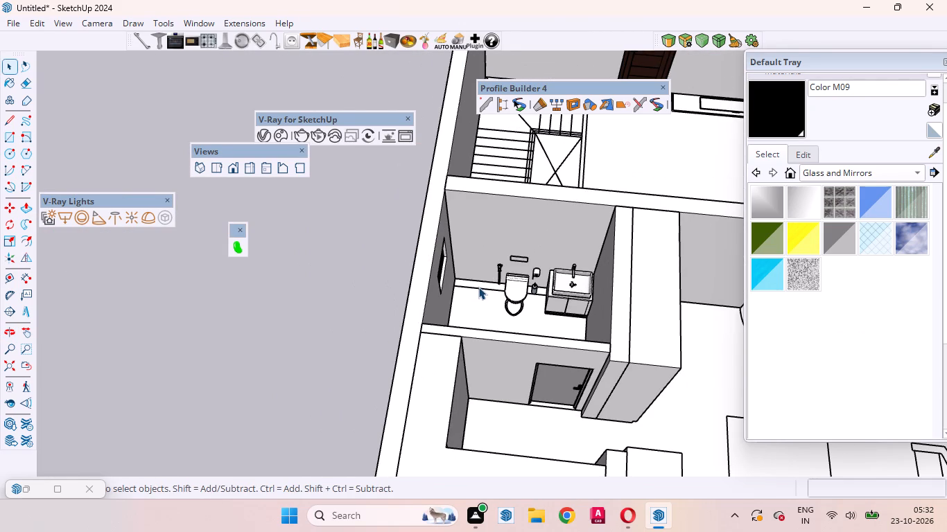
{"action": "scroll", "coordinate": [528, 332], "scroll_direction": "down", "scroll_amount": 3}
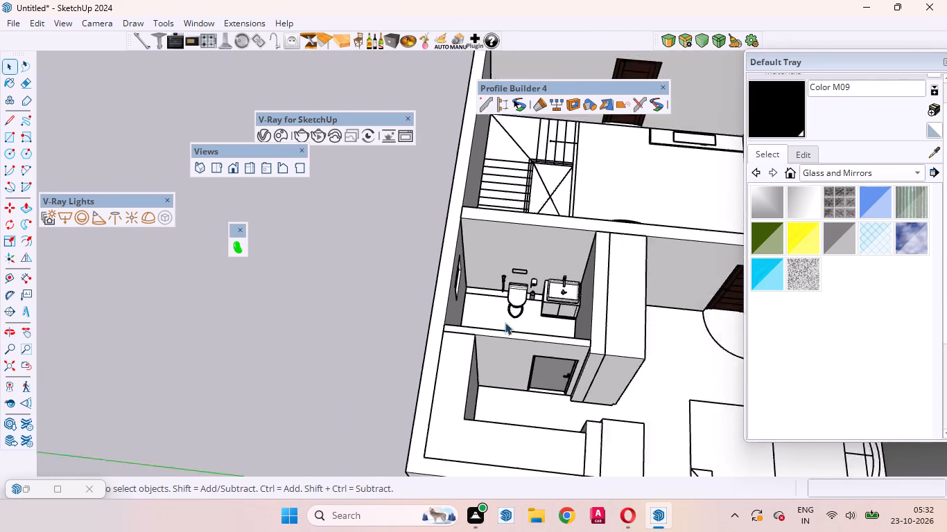
{"action": "scroll", "coordinate": [505, 322], "scroll_direction": "down", "scroll_amount": 8}
{"action": "scroll", "coordinate": [515, 214], "scroll_direction": "up", "scroll_amount": 9}
{"action": "middle_click_drag", "start_coordinate": [492, 245], "coordinate": [383, 493]}
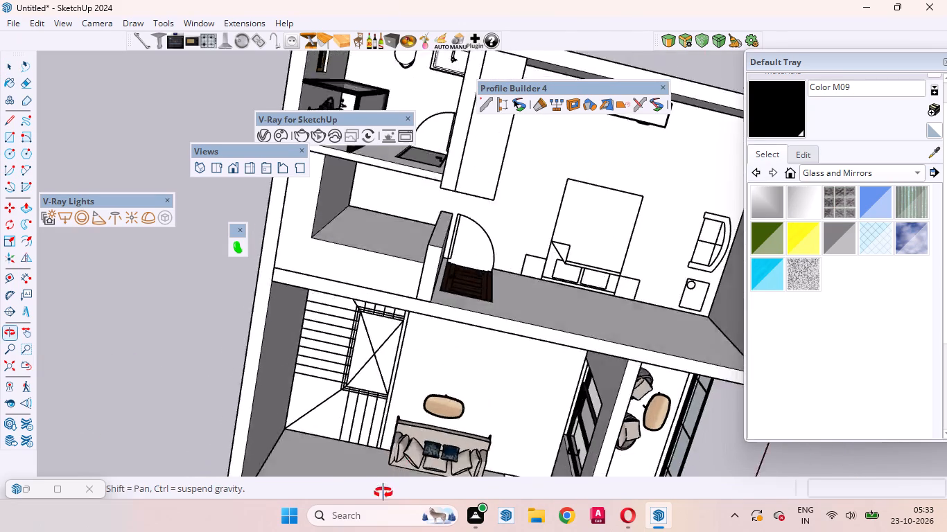
{"action": "middle_click_drag", "start_coordinate": [383, 493], "coordinate": [362, 505]}
{"action": "scroll", "coordinate": [345, 432], "scroll_direction": "down", "scroll_amount": 4}
{"action": "scroll", "coordinate": [441, 312], "scroll_direction": "down", "scroll_amount": 3}
{"action": "middle_click_drag", "start_coordinate": [426, 357], "coordinate": [371, 134]}
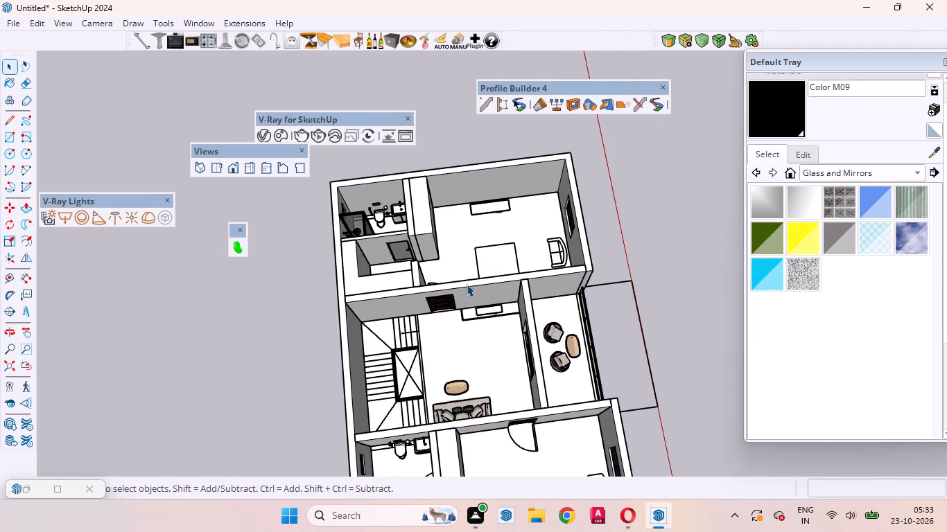
{"action": "middle_click_drag", "start_coordinate": [467, 287], "coordinate": [106, 239]}
{"action": "scroll", "coordinate": [422, 231], "scroll_direction": "up", "scroll_amount": 8}
{"action": "scroll", "coordinate": [648, 170], "scroll_direction": "up", "scroll_amount": 1}
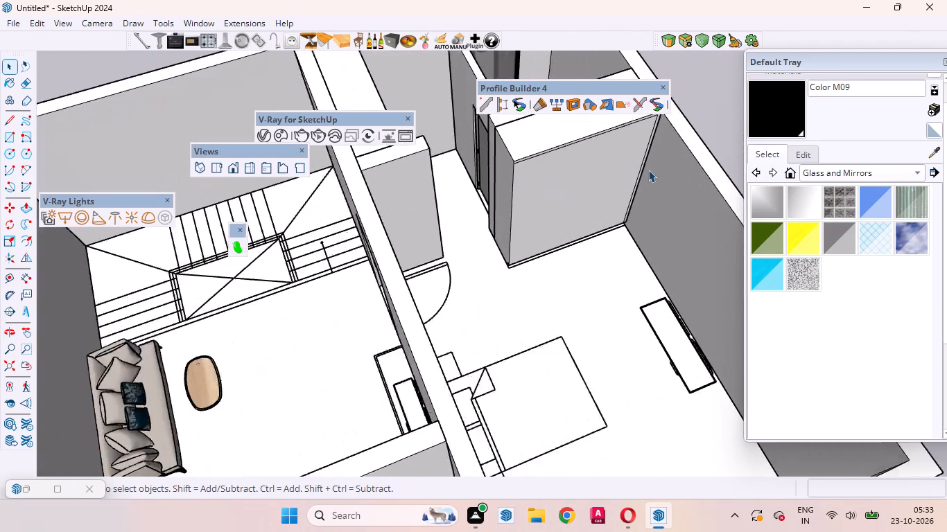
{"action": "scroll", "coordinate": [648, 170], "scroll_direction": "up", "scroll_amount": 2}
{"action": "scroll", "coordinate": [559, 230], "scroll_direction": "down", "scroll_amount": 3}
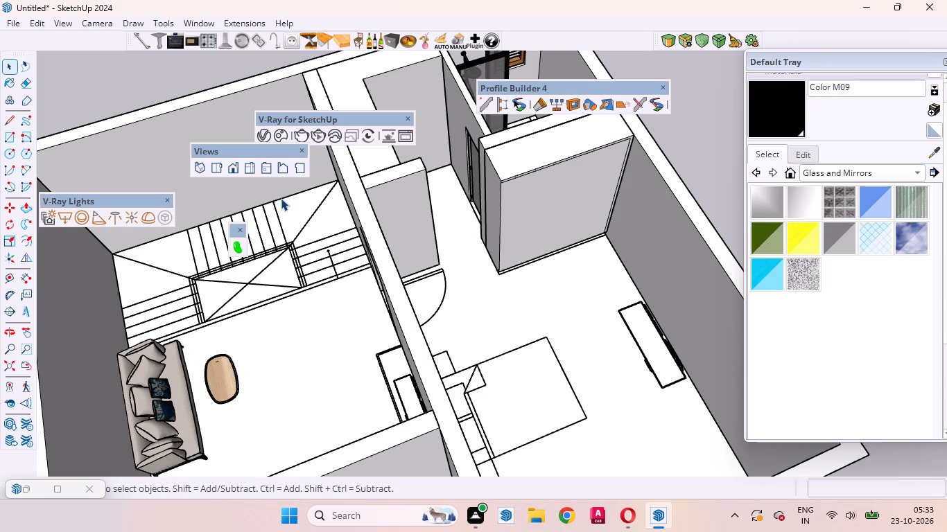
Examine the staircase, living room, bedroom and balcony side of the floor model from several angles.
{"action": "scroll", "coordinate": [281, 198], "scroll_direction": "down", "scroll_amount": 1}
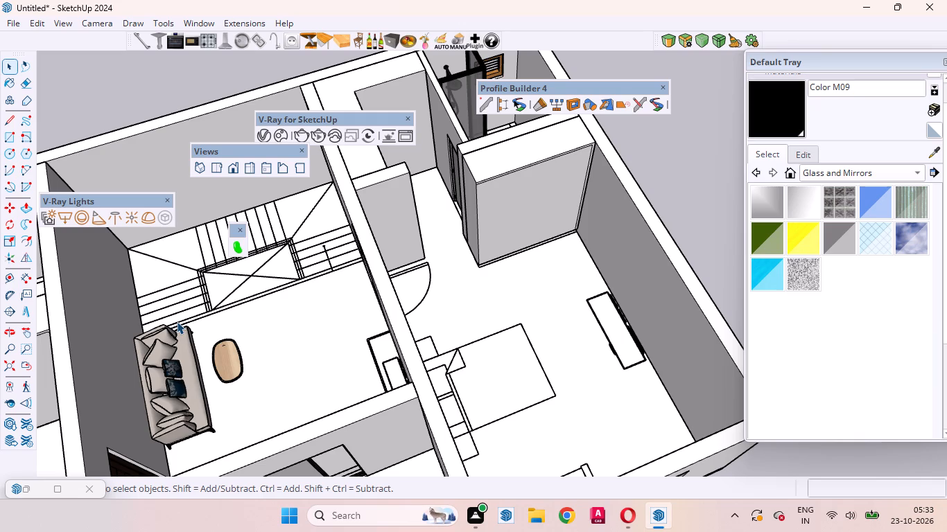
{"action": "right_click", "coordinate": [177, 321]}
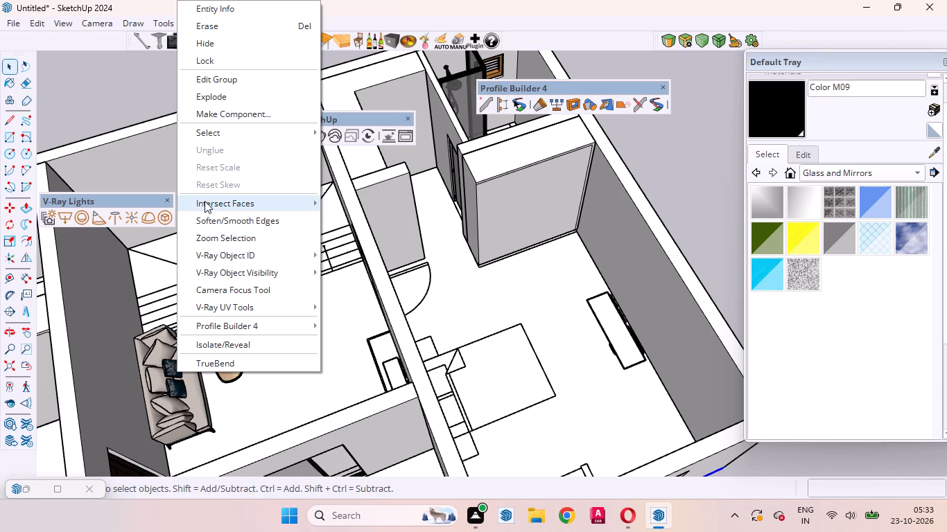
{"action": "left_click", "coordinate": [681, 186]}
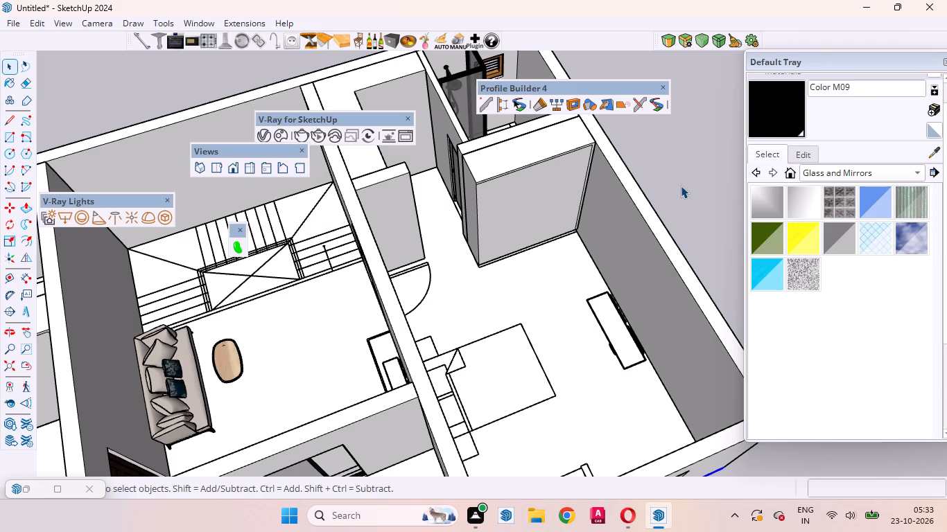
{"action": "middle_click_drag", "start_coordinate": [595, 348], "coordinate": [487, 254]}
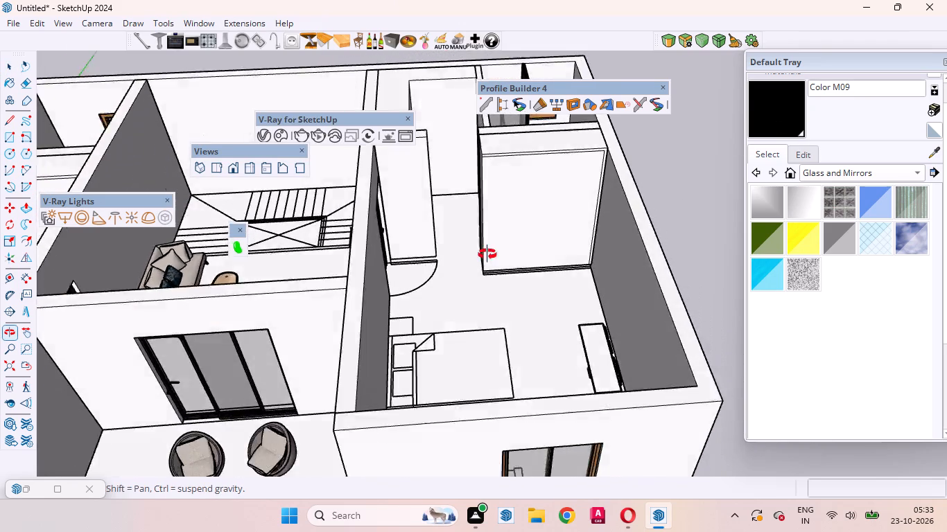
{"action": "middle_click_drag", "start_coordinate": [487, 254], "coordinate": [475, 251]}
{"action": "scroll", "coordinate": [670, 269], "scroll_direction": "down", "scroll_amount": 4}
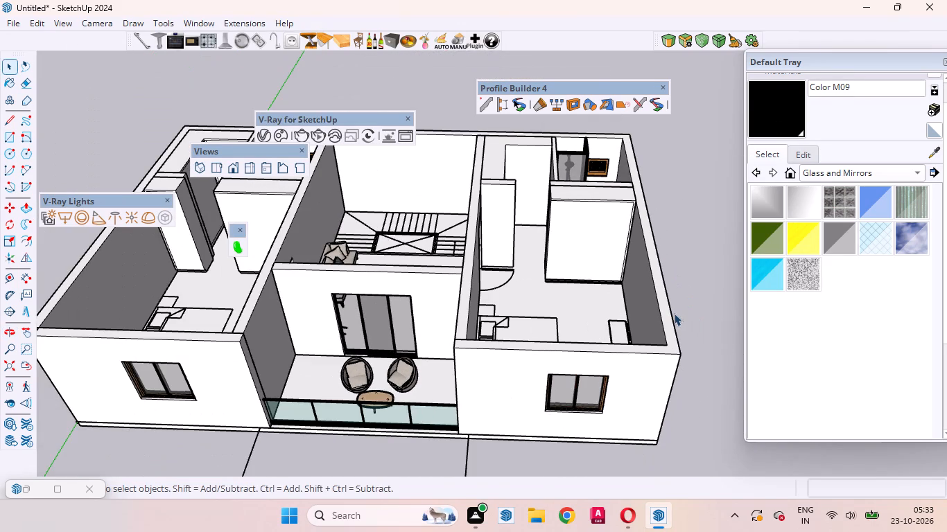
{"action": "scroll", "coordinate": [227, 384], "scroll_direction": "up", "scroll_amount": 4}
{"action": "scroll", "coordinate": [216, 332], "scroll_direction": "down", "scroll_amount": 5}
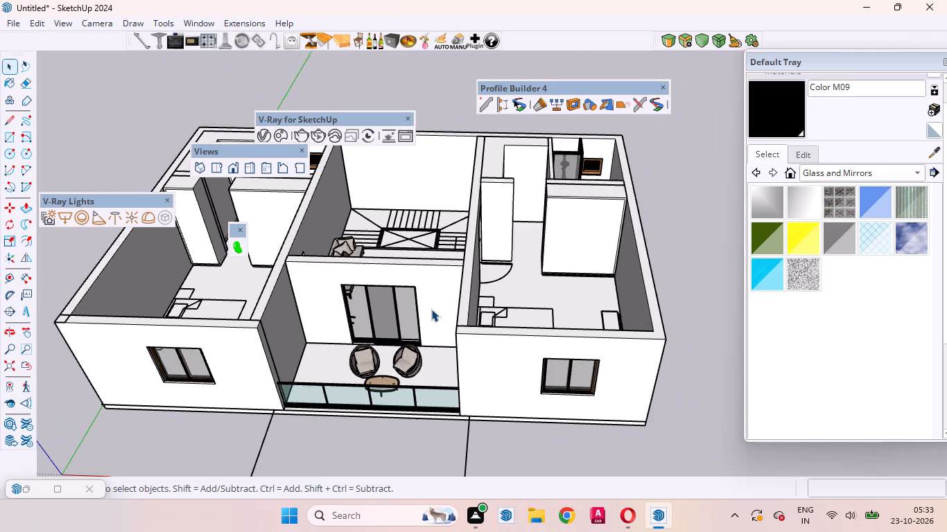
{"action": "scroll", "coordinate": [431, 309], "scroll_direction": "down", "scroll_amount": 5}
{"action": "scroll", "coordinate": [491, 223], "scroll_direction": "up", "scroll_amount": 5}
{"action": "scroll", "coordinate": [492, 224], "scroll_direction": "down", "scroll_amount": 2}
Open the L-shaped block beside the bathroom for editing and copy its two bottom inner edges 4" straight up.
{"action": "scroll", "coordinate": [492, 224], "scroll_direction": "up", "scroll_amount": 12}
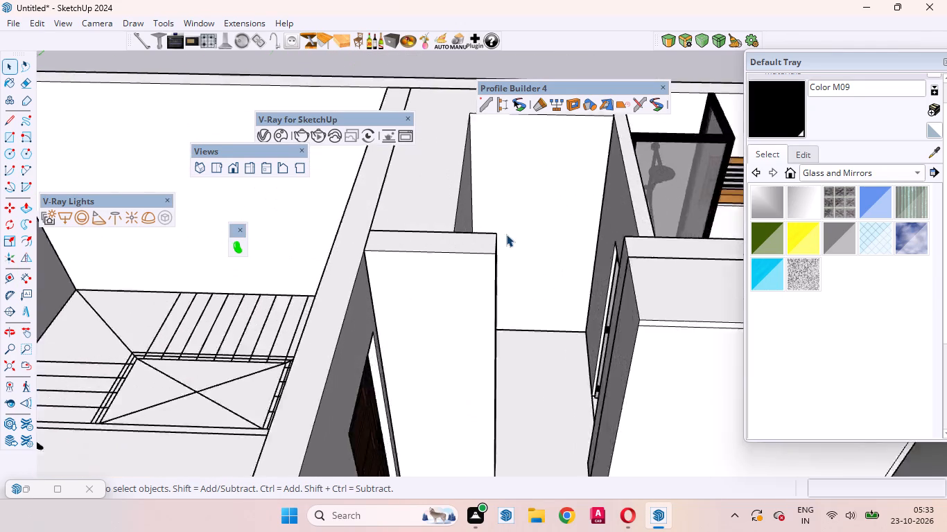
{"action": "scroll", "coordinate": [506, 234], "scroll_direction": "up", "scroll_amount": 2}
{"action": "left_click", "coordinate": [512, 231]}
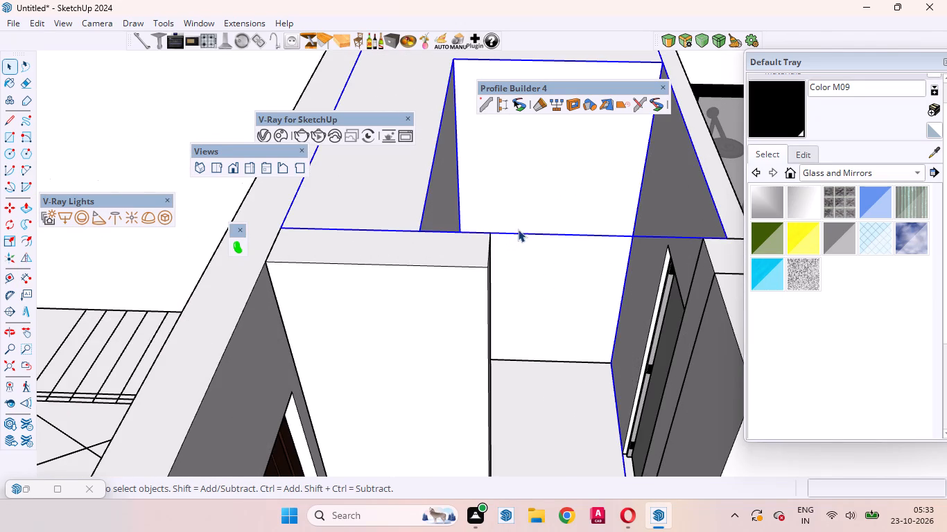
{"action": "double_click", "coordinate": [528, 198]}
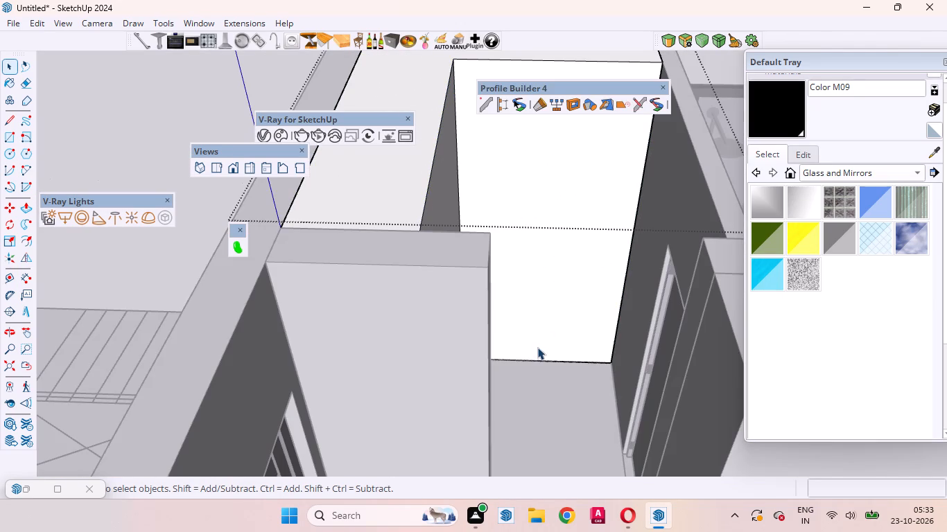
{"action": "left_click", "coordinate": [548, 362]}
{"action": "middle_click_drag", "start_coordinate": [563, 295], "coordinate": [460, 371]}
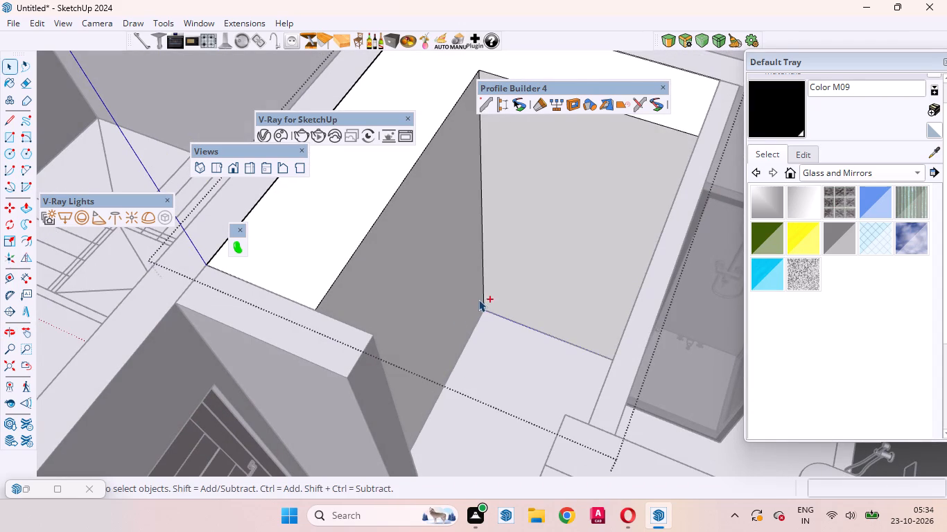
{"action": "left_click", "coordinate": [470, 336], "text": "ctrl"}
{"action": "key", "text": "ctrl+m"}
{"action": "key", "text": "m"}
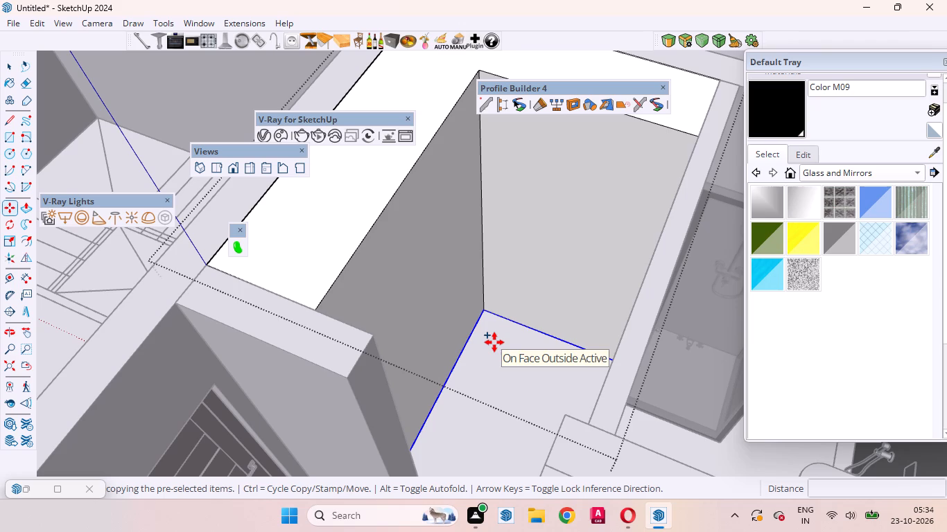
{"action": "left_click", "coordinate": [503, 348]}
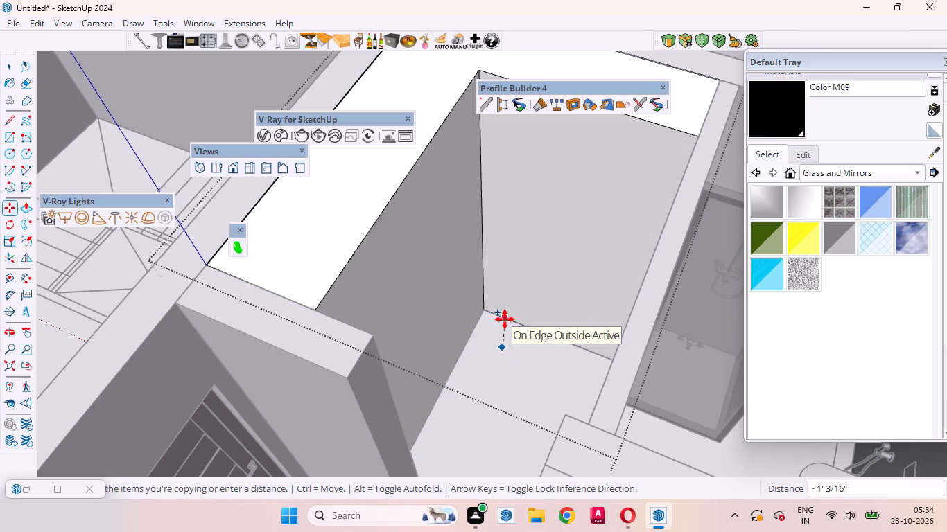
{"action": "key", "text": "Up"}
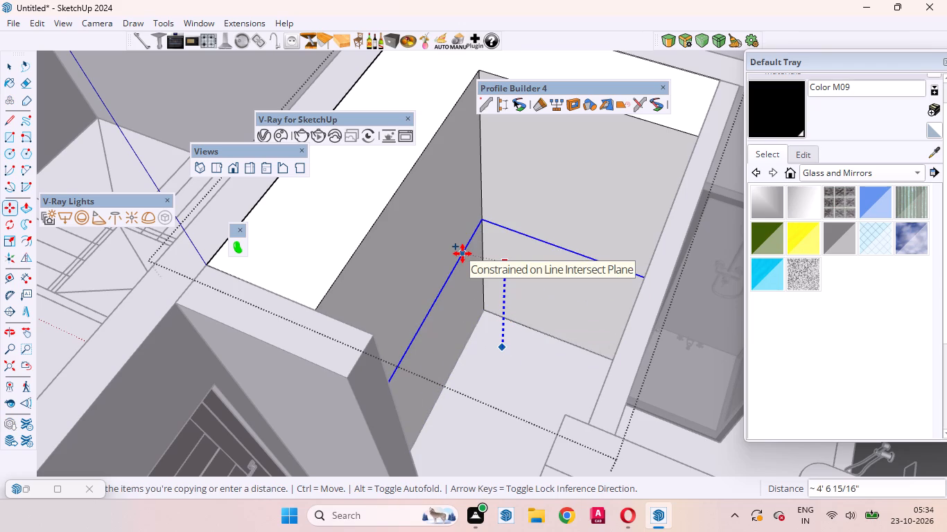
{"action": "key", "text": "4"}
{"action": "key", "text": "Return"}
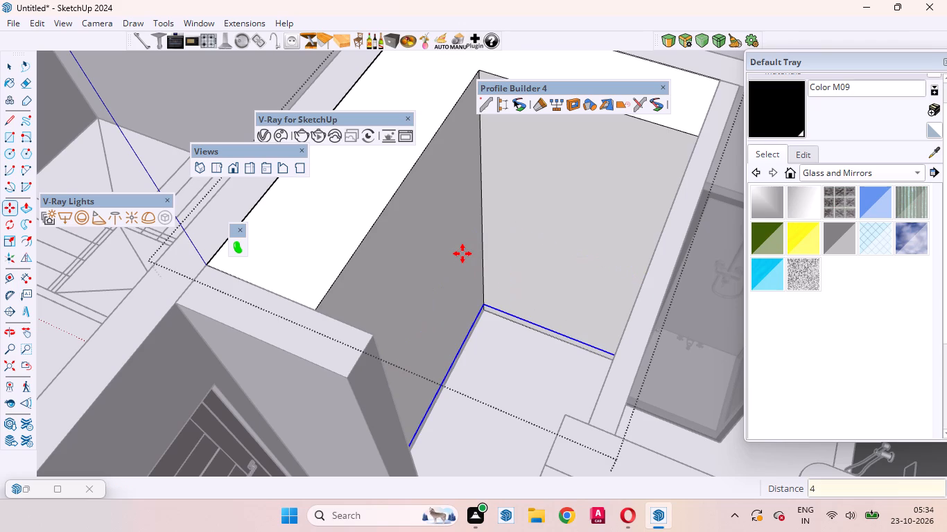
{"action": "key", "text": "space"}
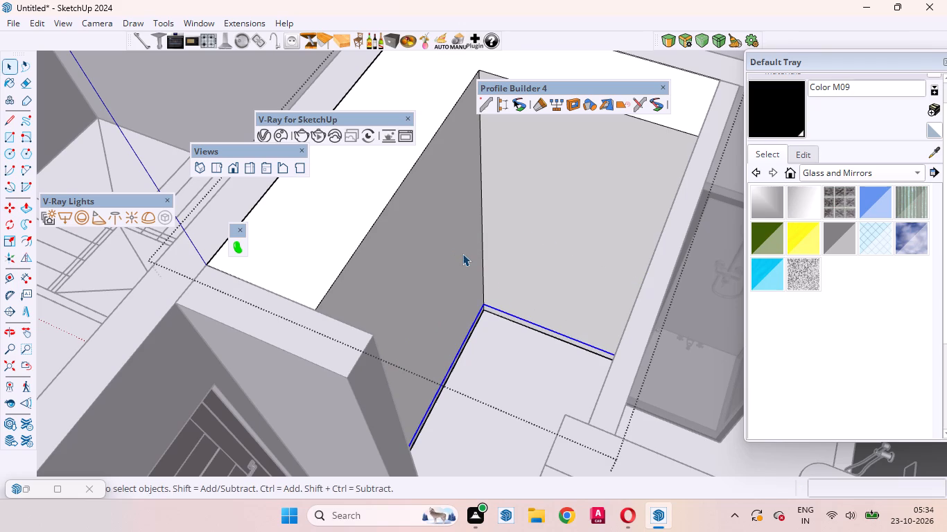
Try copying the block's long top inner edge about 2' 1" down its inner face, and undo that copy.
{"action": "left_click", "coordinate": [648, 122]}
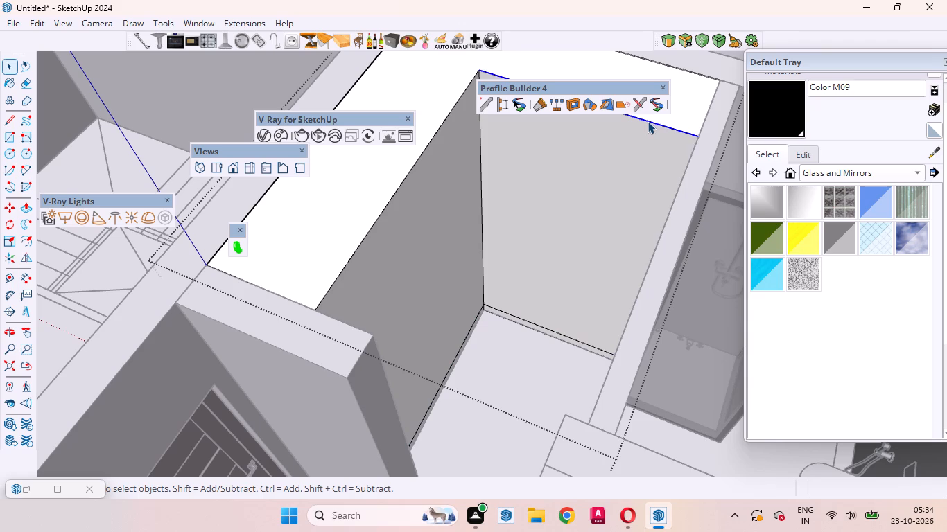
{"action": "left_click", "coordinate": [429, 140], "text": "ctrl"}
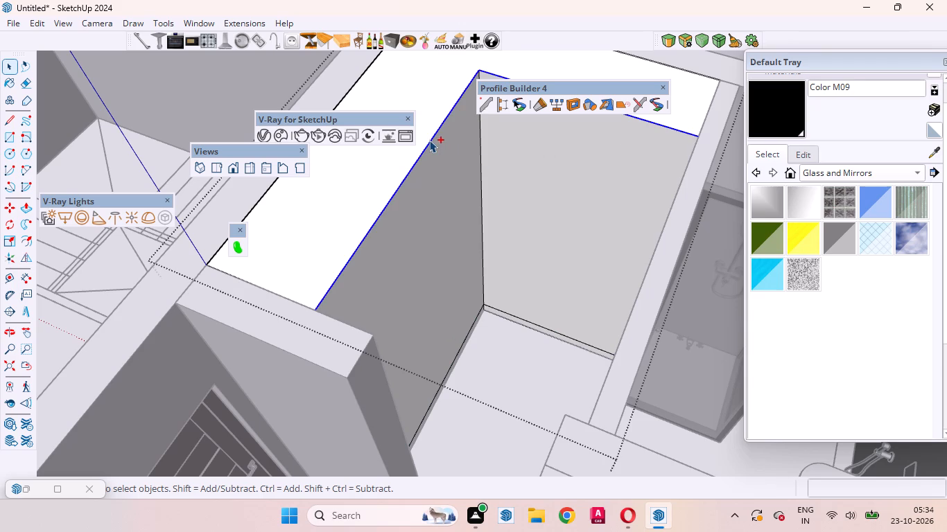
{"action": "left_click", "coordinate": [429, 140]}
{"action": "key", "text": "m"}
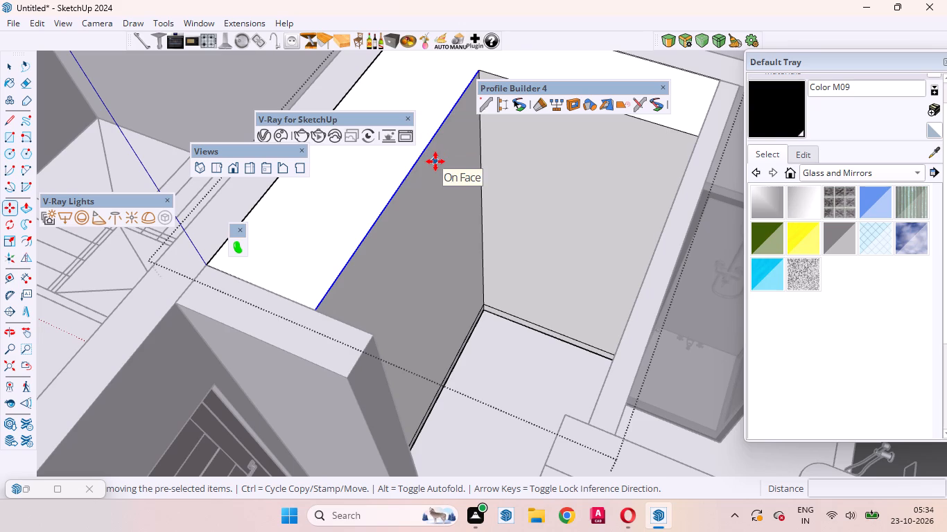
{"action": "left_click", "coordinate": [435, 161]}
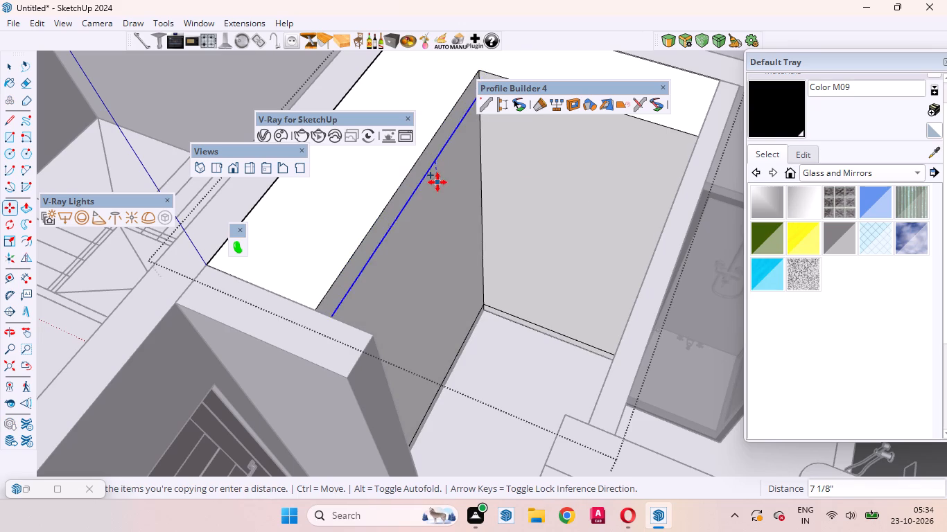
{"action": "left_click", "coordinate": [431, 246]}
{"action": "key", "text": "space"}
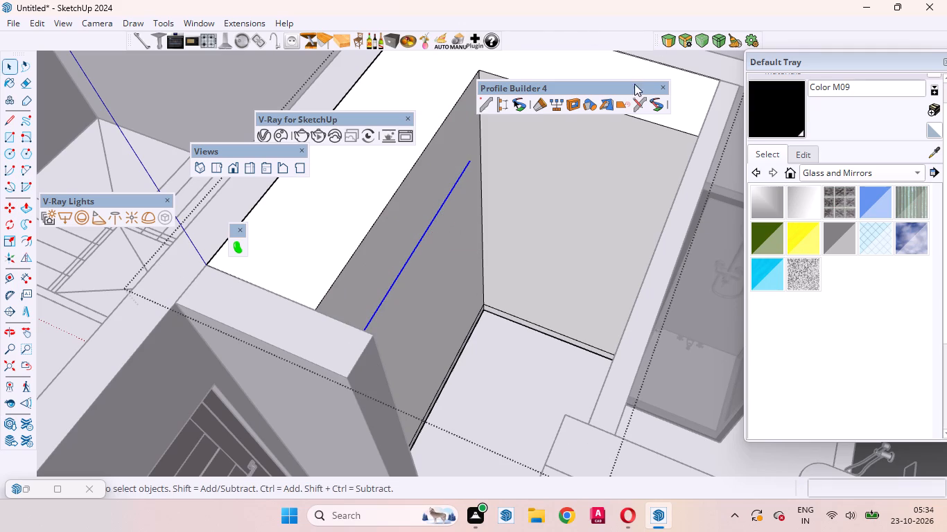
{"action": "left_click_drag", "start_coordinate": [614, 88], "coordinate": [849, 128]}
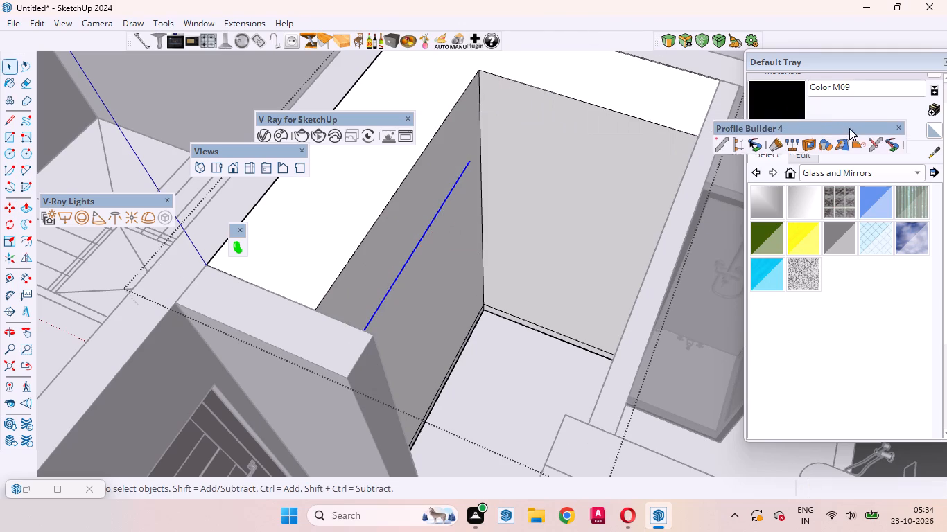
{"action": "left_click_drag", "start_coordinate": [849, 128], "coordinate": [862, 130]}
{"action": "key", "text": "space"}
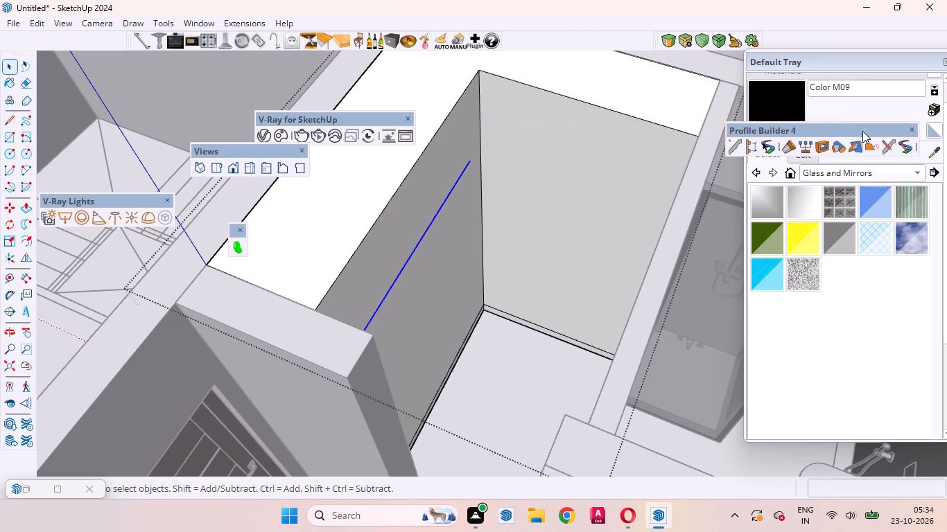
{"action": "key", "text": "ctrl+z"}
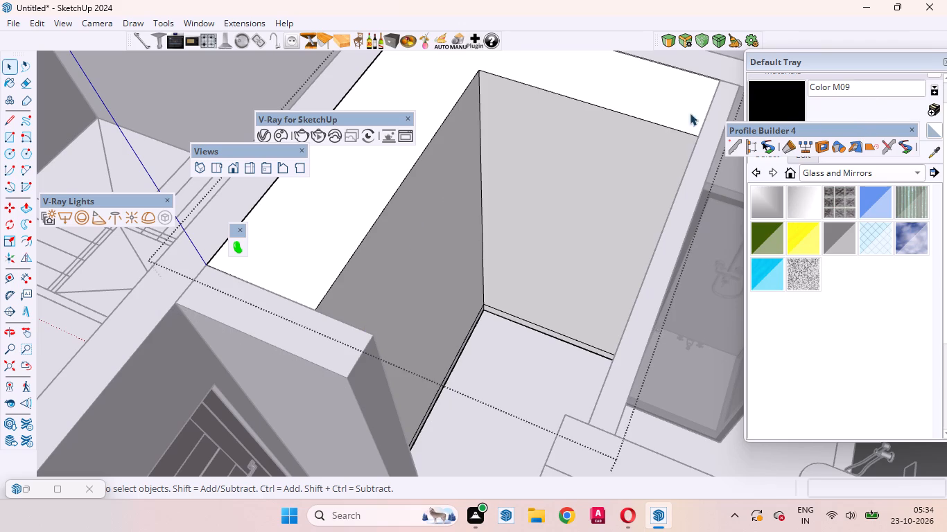
Copy the L-shaped block's two top inner edges 2" straight down its inner faces.
{"action": "left_click", "coordinate": [672, 128]}
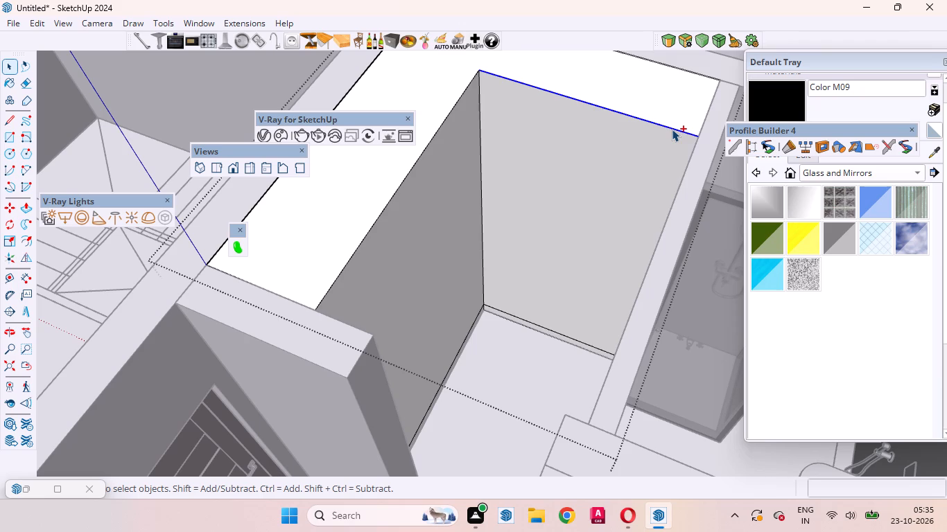
{"action": "left_click", "coordinate": [453, 109], "text": "ctrl"}
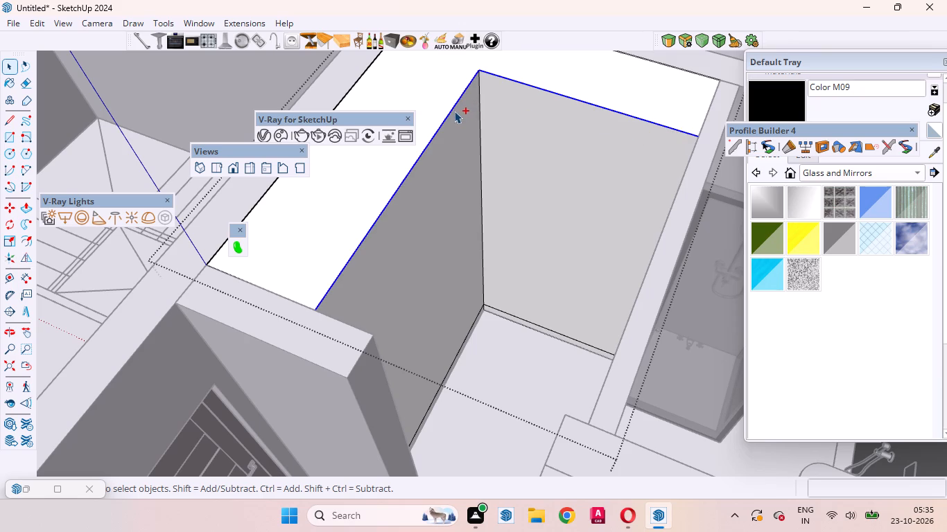
{"action": "key", "text": "ctrl+m"}
{"action": "key", "text": "m"}
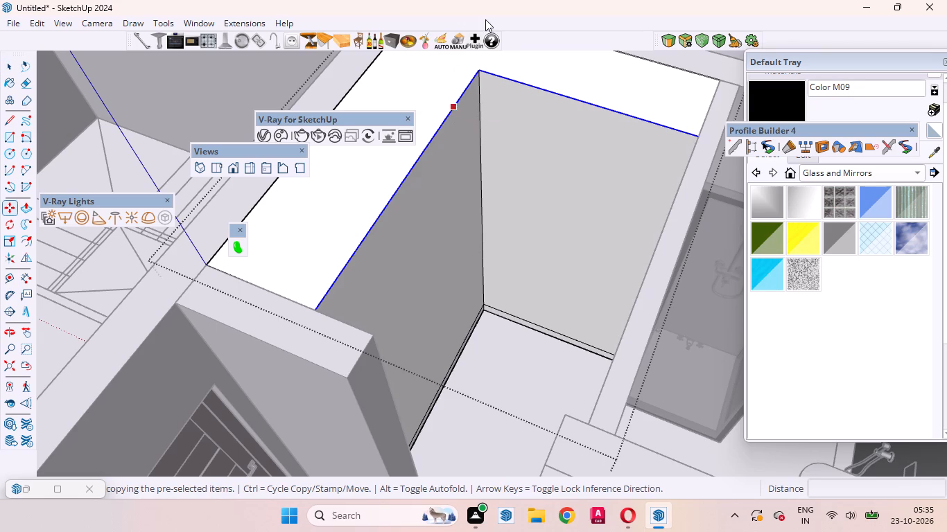
{"action": "left_click", "coordinate": [582, 127]}
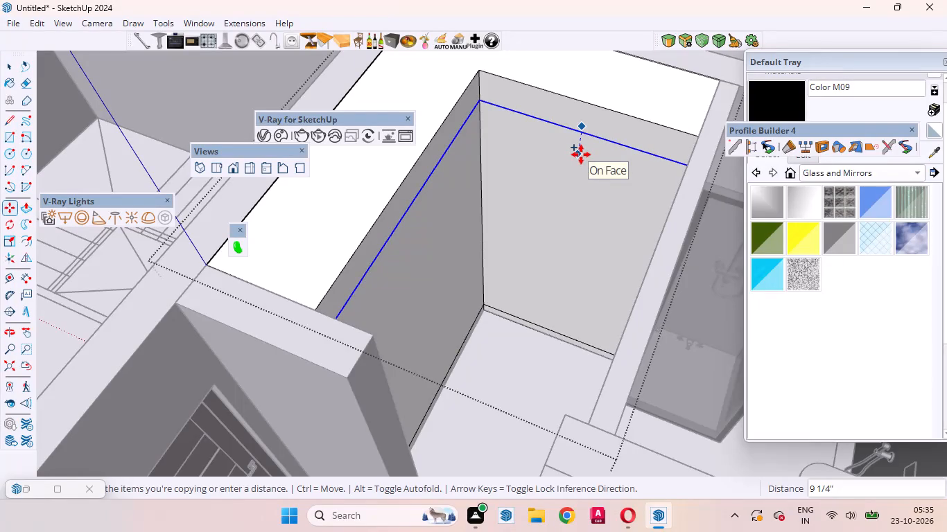
{"action": "key", "text": "Up"}
{"action": "key", "text": "3"}
{"action": "key", "text": "BackSpace"}
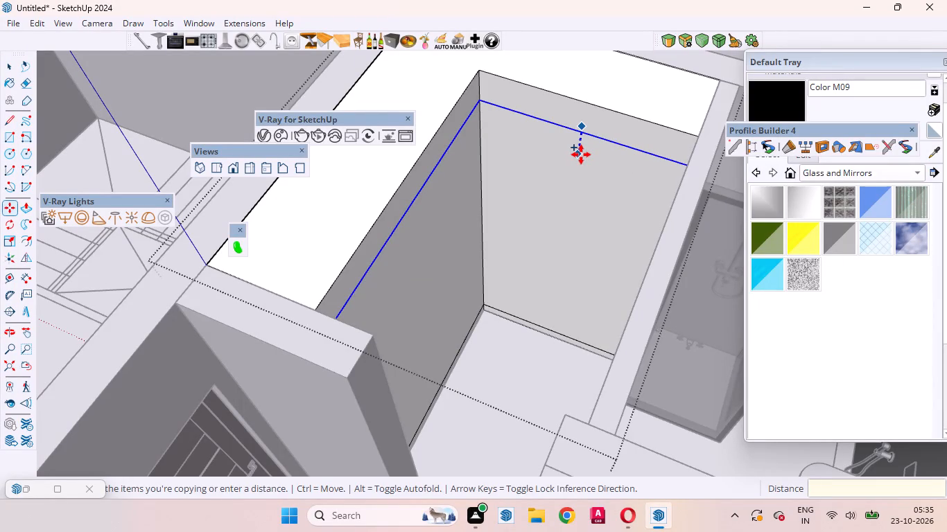
{"action": "key", "text": "2"}
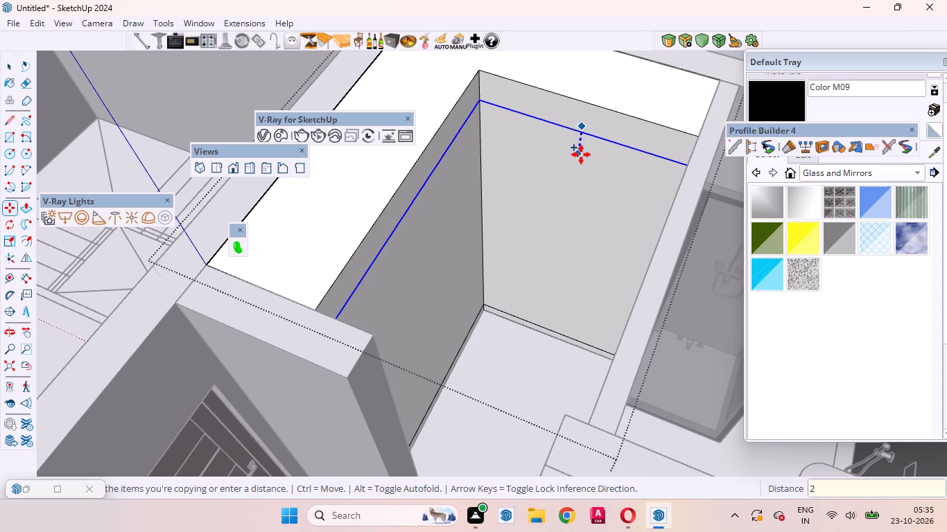
{"action": "key", "text": "Return"}
{"action": "key", "text": "space"}
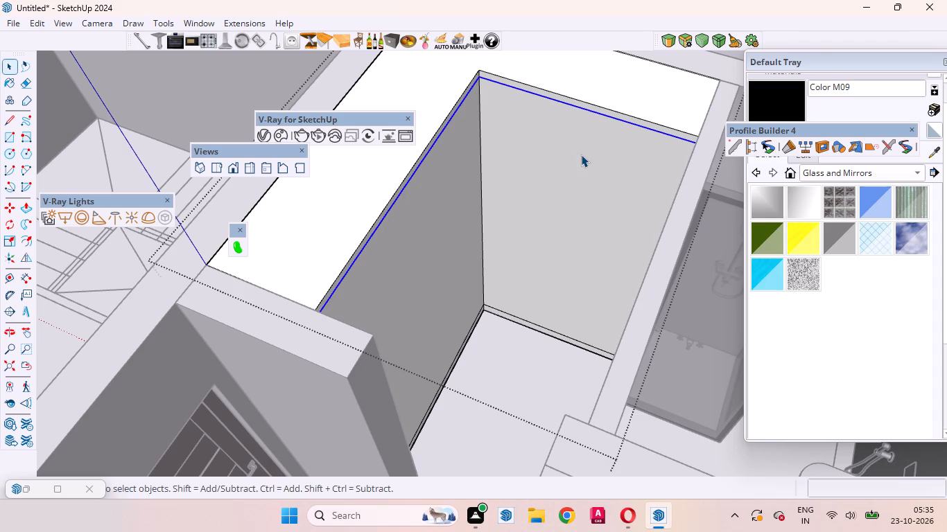
Copy the block's vertical inner corner edge 2" along the shorter inner face.
{"action": "left_click", "coordinate": [480, 157]}
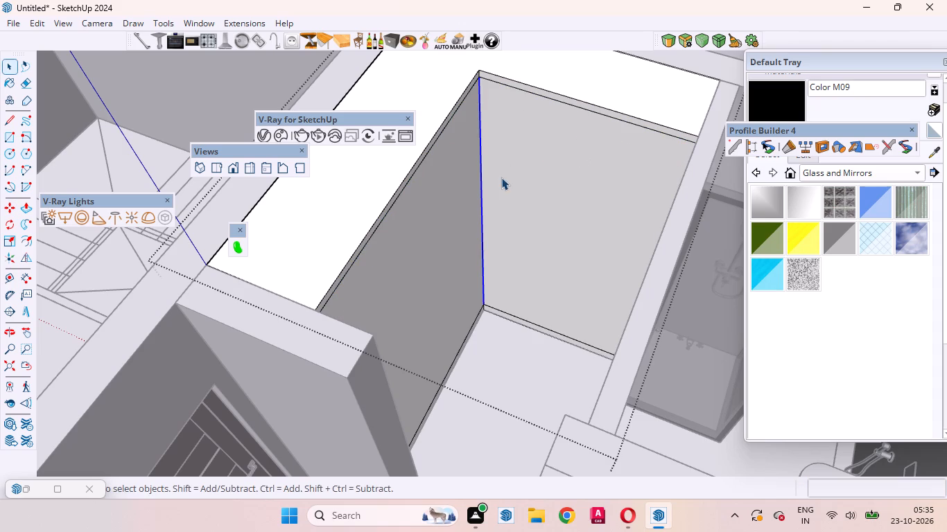
{"action": "key", "text": "m"}
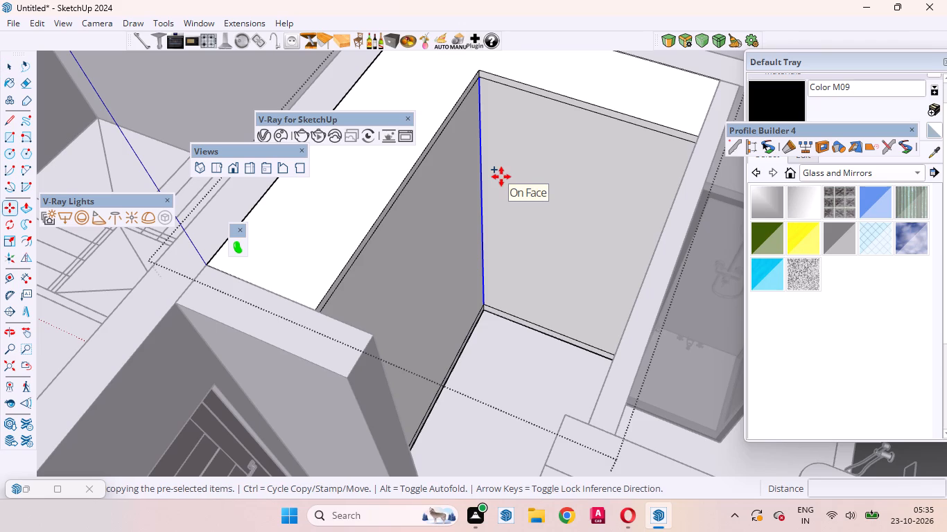
{"action": "left_click", "coordinate": [501, 176]}
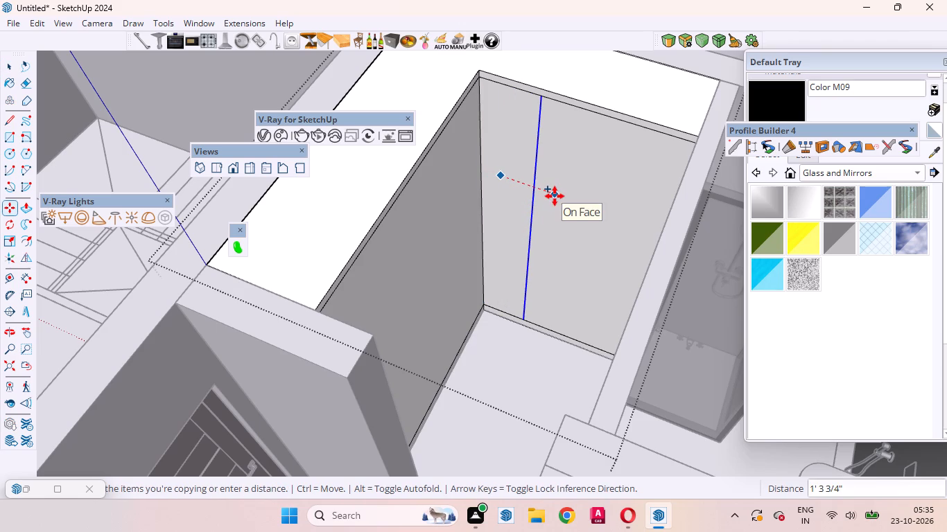
{"action": "key", "text": "2"}
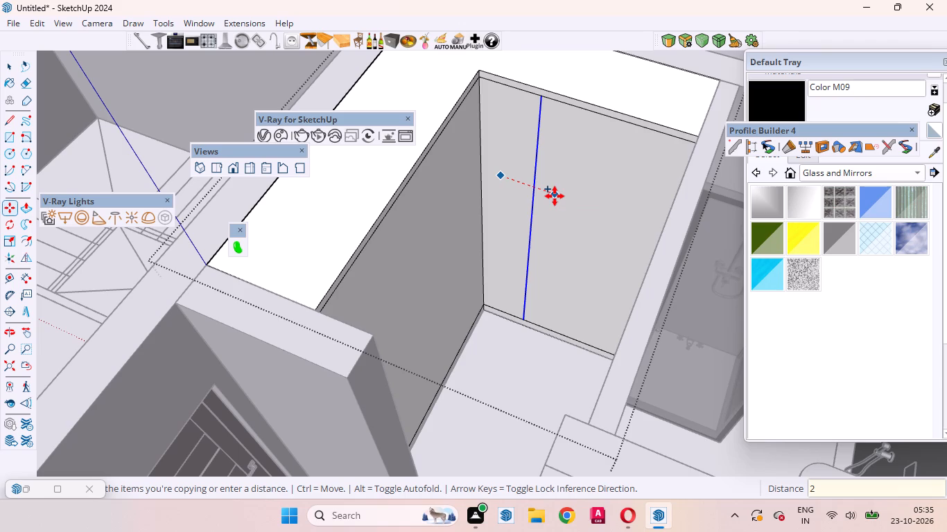
{"action": "key", "text": "Return"}
{"action": "key", "text": "space"}
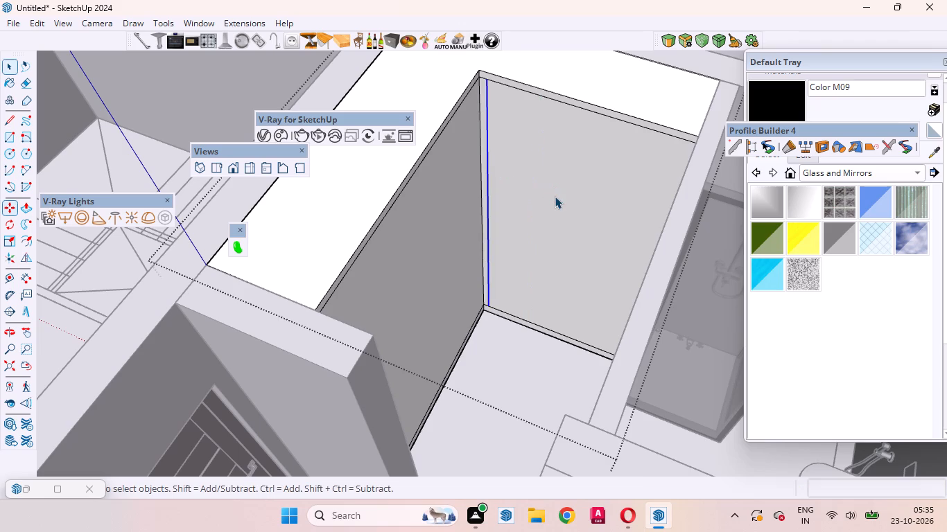
Copy the same vertical inner corner edge 2" along the longer inner face and leave the block's editing mode.
{"action": "left_click", "coordinate": [480, 124]}
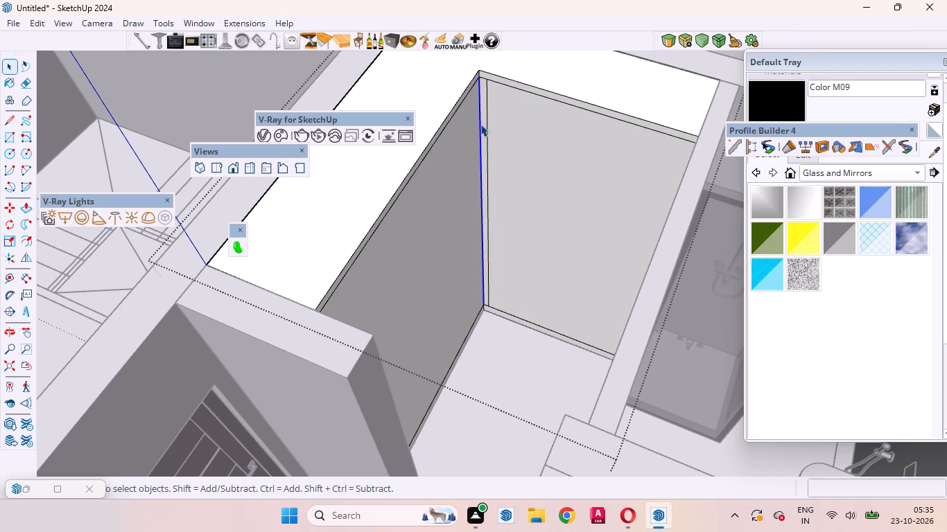
{"action": "key", "text": "m"}
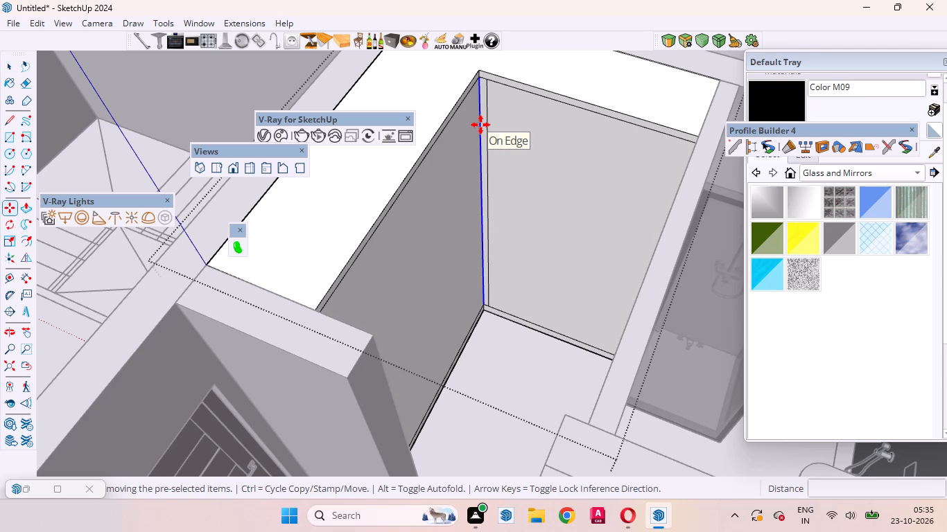
{"action": "left_click", "coordinate": [480, 125]}
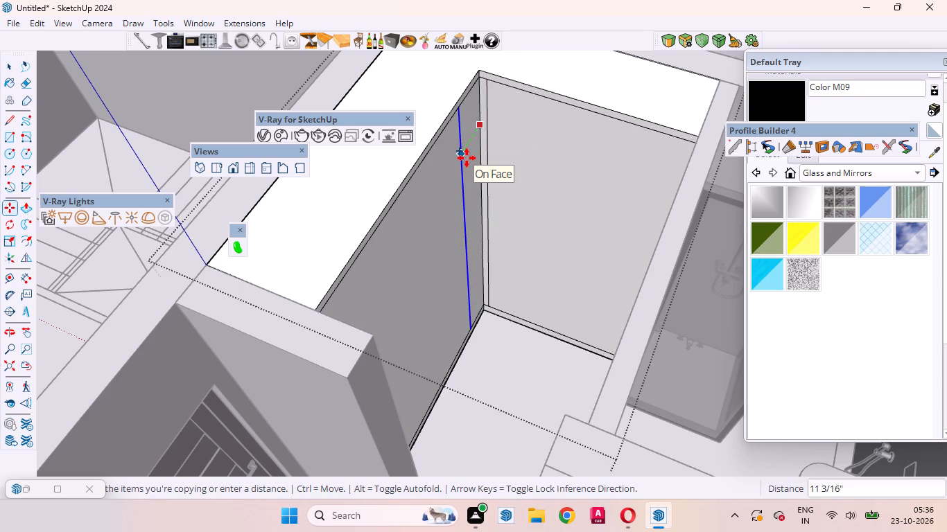
{"action": "key", "text": "2"}
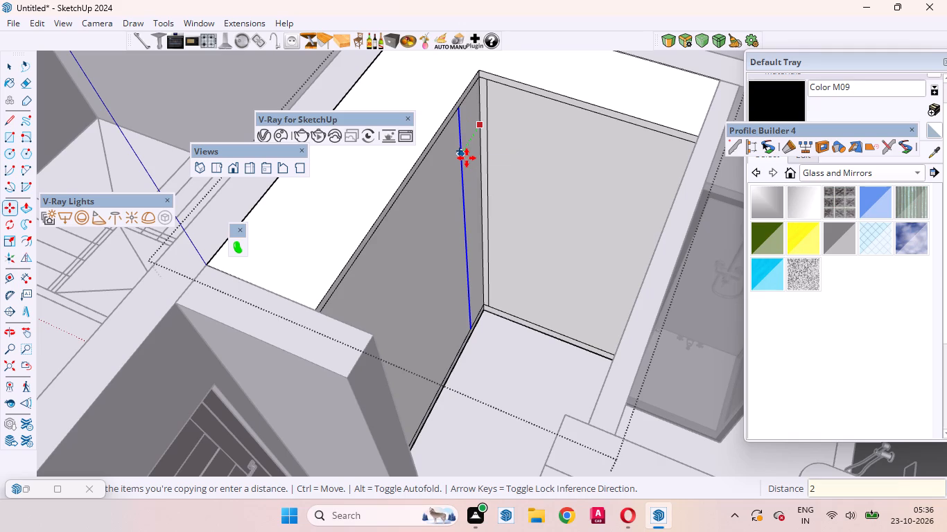
{"action": "key", "text": "Return"}
{"action": "key", "text": "space"}
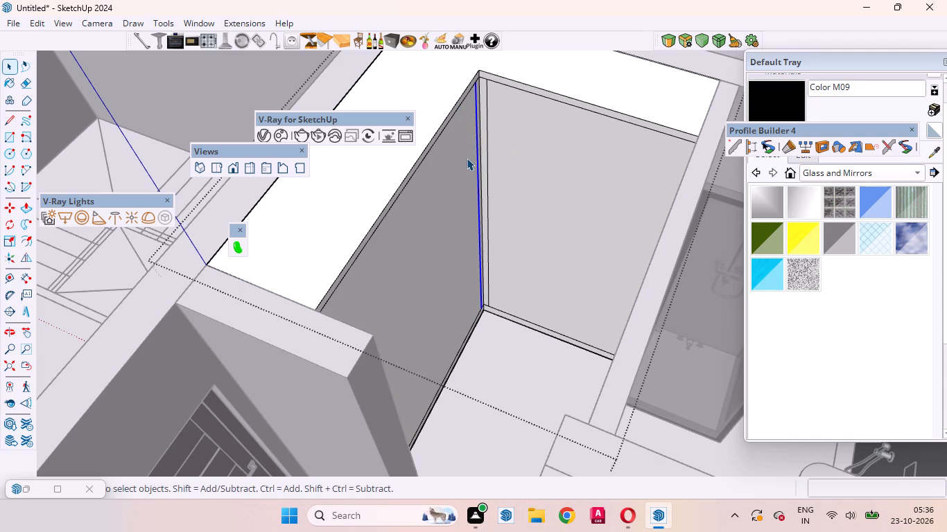
{"action": "left_click", "coordinate": [444, 215]}
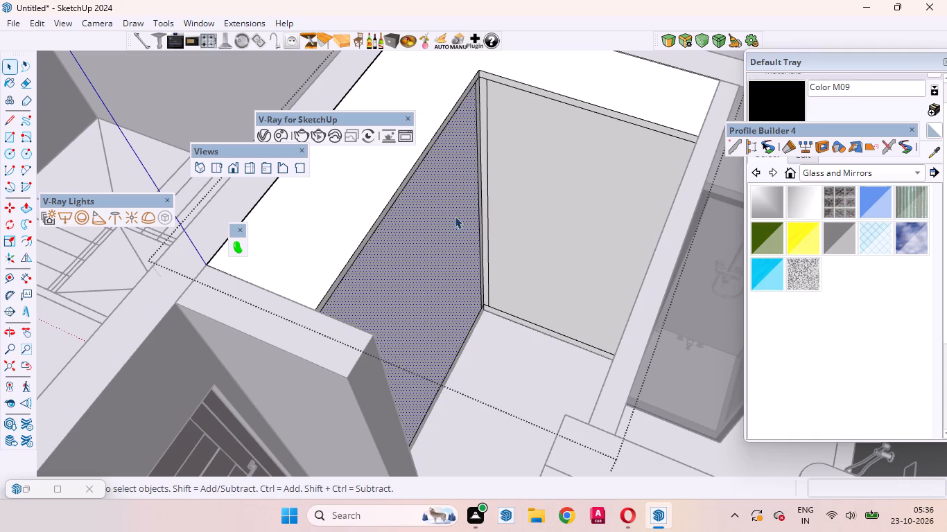
{"action": "left_click", "coordinate": [582, 199]}
{"action": "middle_click_drag", "start_coordinate": [552, 177], "coordinate": [553, 178]}
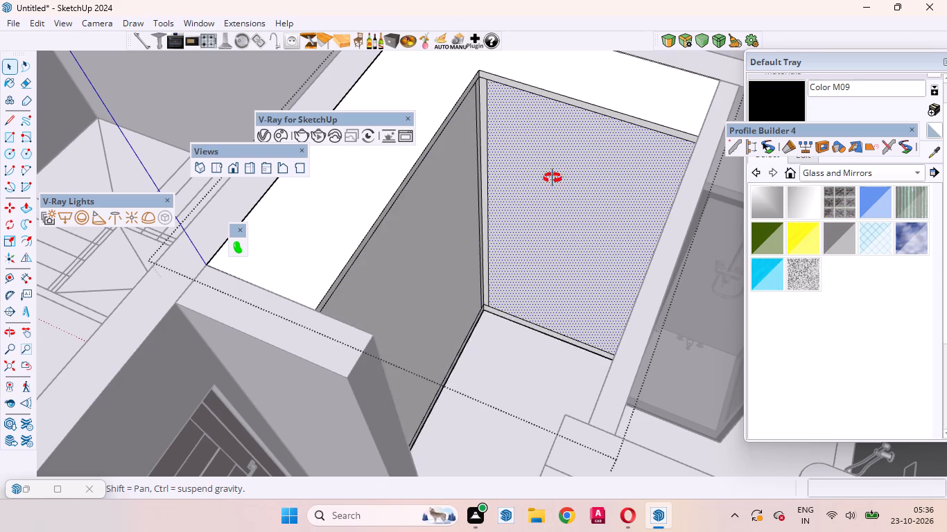
{"action": "middle_click_drag", "start_coordinate": [553, 178], "coordinate": [554, 150]}
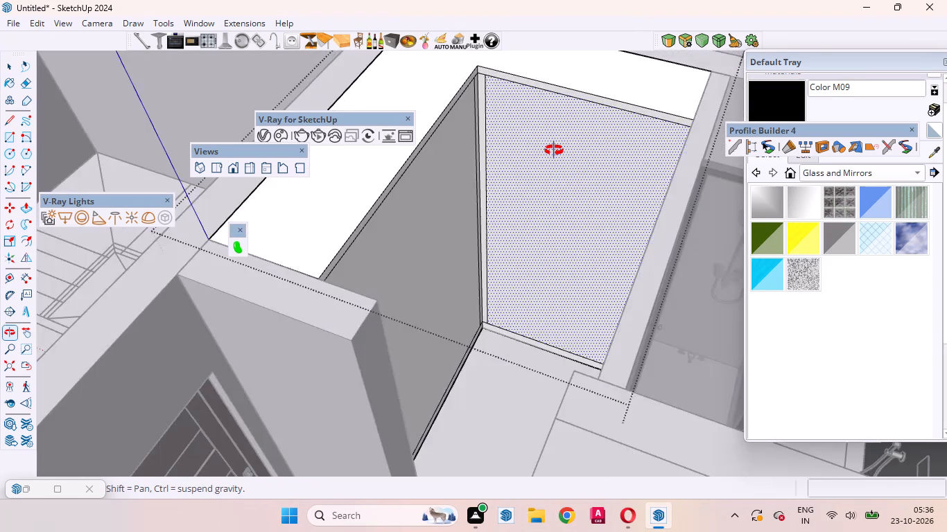
{"action": "middle_click_drag", "start_coordinate": [554, 150], "coordinate": [419, 240]}
{"action": "scroll", "coordinate": [565, 225], "scroll_direction": "down", "scroll_amount": 5}
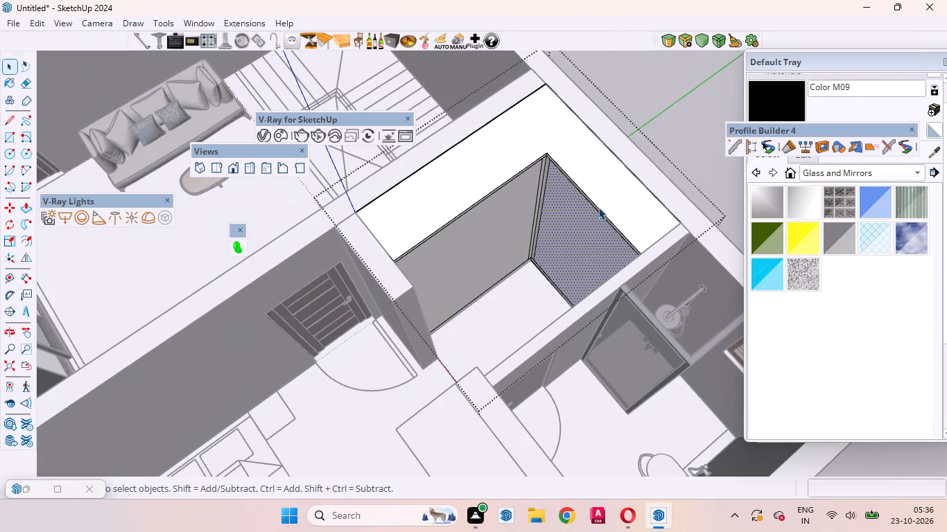
{"action": "left_click", "coordinate": [660, 107]}
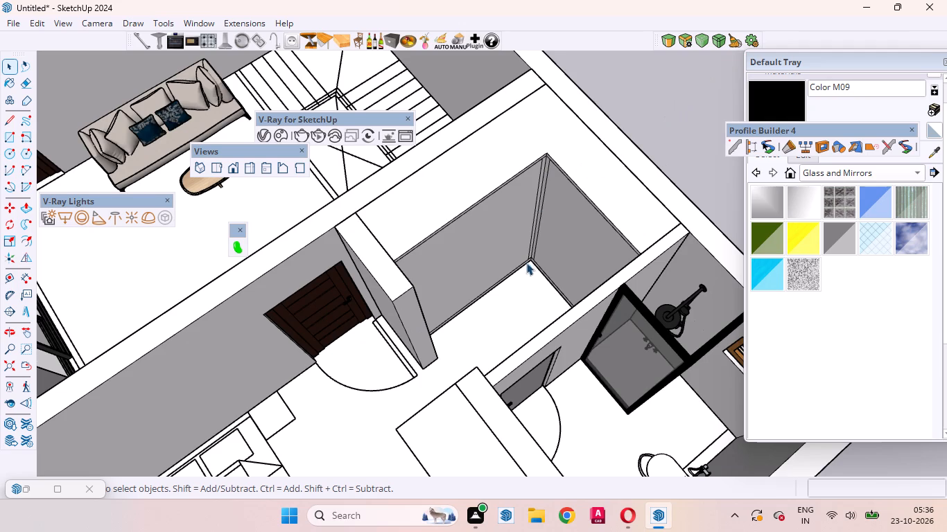
Examine the bedroom and bathroom floors, including the door and washbasin areas, for leftover plan outlines.
{"action": "scroll", "coordinate": [527, 264], "scroll_direction": "down", "scroll_amount": 1}
{"action": "scroll", "coordinate": [481, 312], "scroll_direction": "down", "scroll_amount": 9}
{"action": "scroll", "coordinate": [470, 347], "scroll_direction": "up", "scroll_amount": 4}
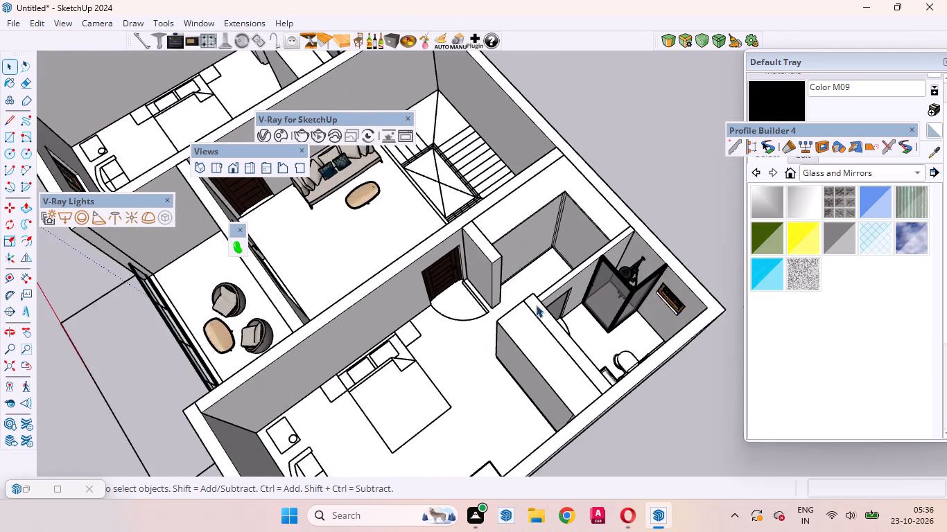
{"action": "scroll", "coordinate": [537, 305], "scroll_direction": "up", "scroll_amount": 5}
{"action": "scroll", "coordinate": [655, 294], "scroll_direction": "up", "scroll_amount": 5}
{"action": "scroll", "coordinate": [655, 294], "scroll_direction": "down", "scroll_amount": 4}
{"action": "middle_click_drag", "start_coordinate": [662, 299], "coordinate": [581, 351]}
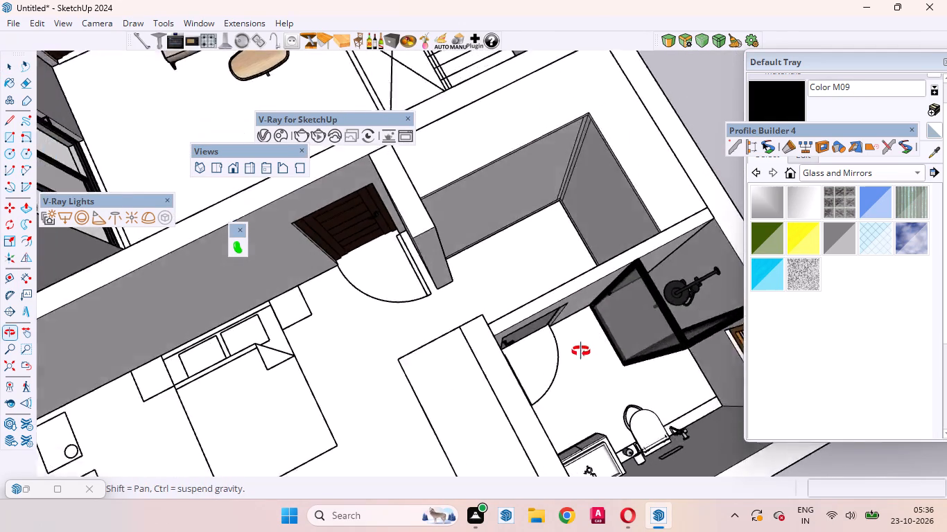
{"action": "middle_click_drag", "start_coordinate": [581, 351], "coordinate": [552, 353]}
{"action": "scroll", "coordinate": [525, 294], "scroll_direction": "down", "scroll_amount": 4}
{"action": "scroll", "coordinate": [557, 375], "scroll_direction": "up", "scroll_amount": 5}
{"action": "scroll", "coordinate": [484, 339], "scroll_direction": "up", "scroll_amount": 5}
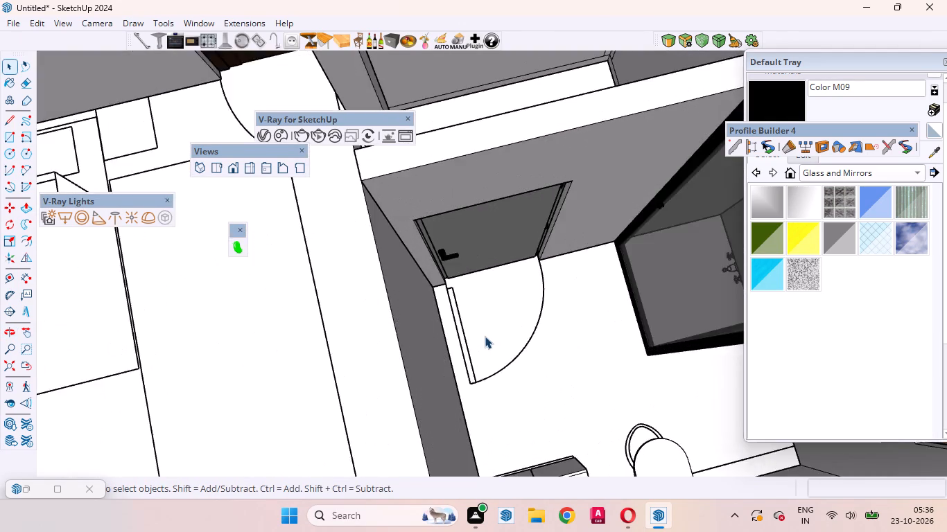
{"action": "scroll", "coordinate": [486, 336], "scroll_direction": "up", "scroll_amount": 4}
{"action": "scroll", "coordinate": [516, 353], "scroll_direction": "down", "scroll_amount": 14}
{"action": "scroll", "coordinate": [552, 440], "scroll_direction": "up", "scroll_amount": 2}
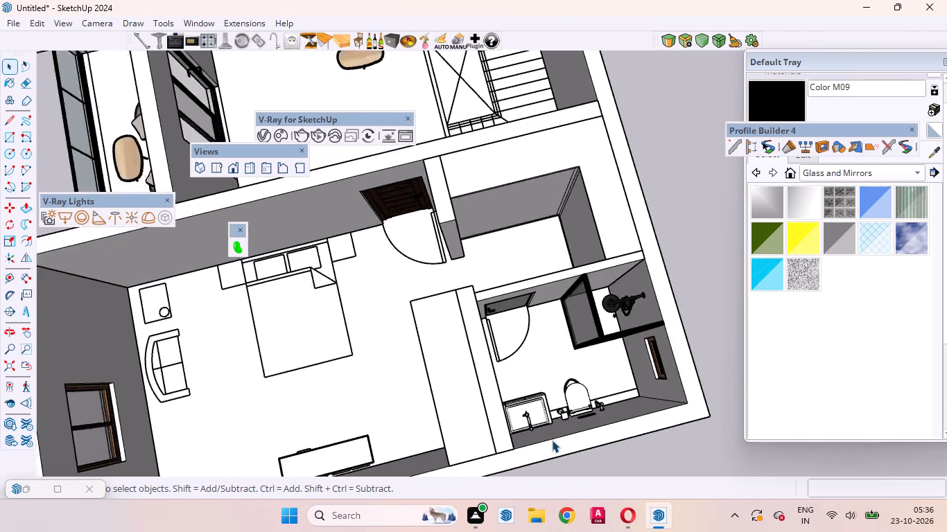
{"action": "scroll", "coordinate": [552, 440], "scroll_direction": "up", "scroll_amount": 14}
{"action": "scroll", "coordinate": [541, 411], "scroll_direction": "down", "scroll_amount": 6}
{"action": "middle_click_drag", "start_coordinate": [537, 394], "coordinate": [535, 396]}
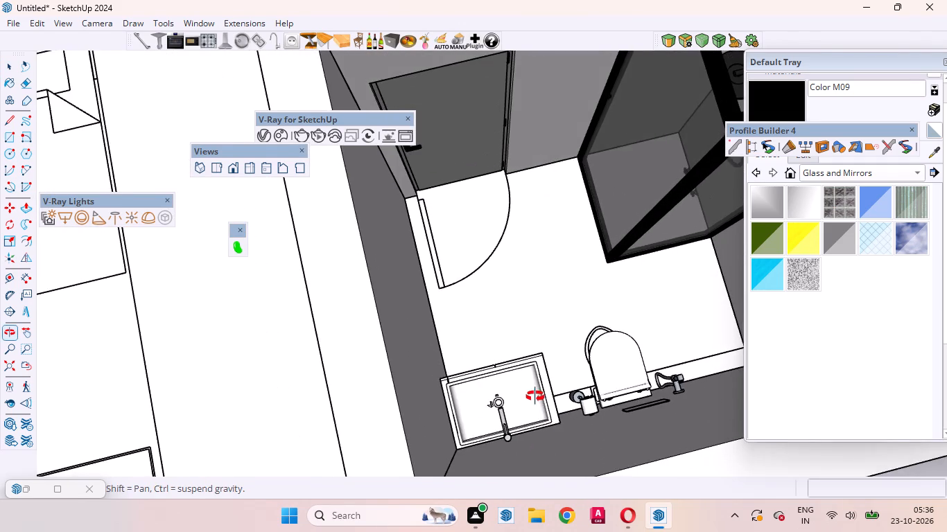
{"action": "middle_click_drag", "start_coordinate": [535, 396], "coordinate": [494, 396]}
Open the floor for editing and delete the door-swing plan outline at the bathroom door.
{"action": "scroll", "coordinate": [477, 345], "scroll_direction": "down", "scroll_amount": 8}
{"action": "scroll", "coordinate": [468, 316], "scroll_direction": "up", "scroll_amount": 2}
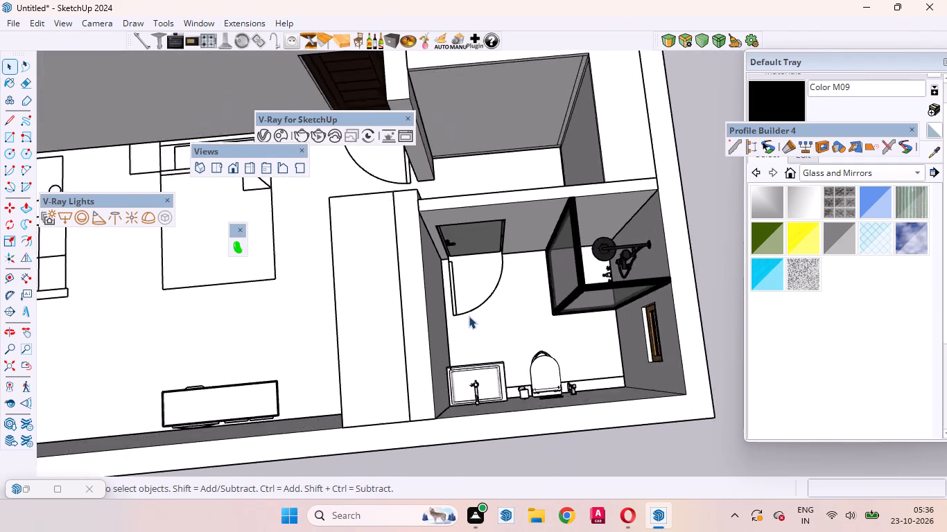
{"action": "scroll", "coordinate": [469, 316], "scroll_direction": "up", "scroll_amount": 7}
{"action": "left_click", "coordinate": [493, 289]}
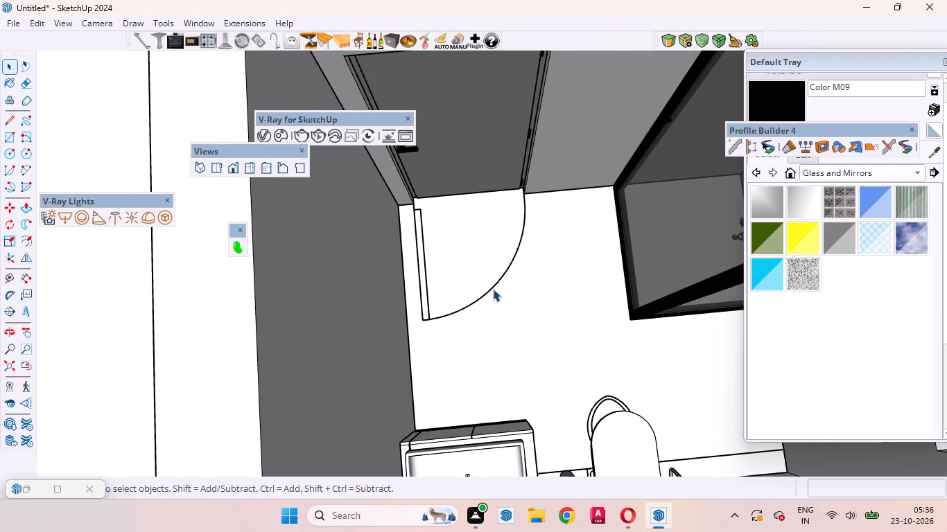
{"action": "triple_click", "coordinate": [492, 288]}
{"action": "left_click", "coordinate": [491, 288]}
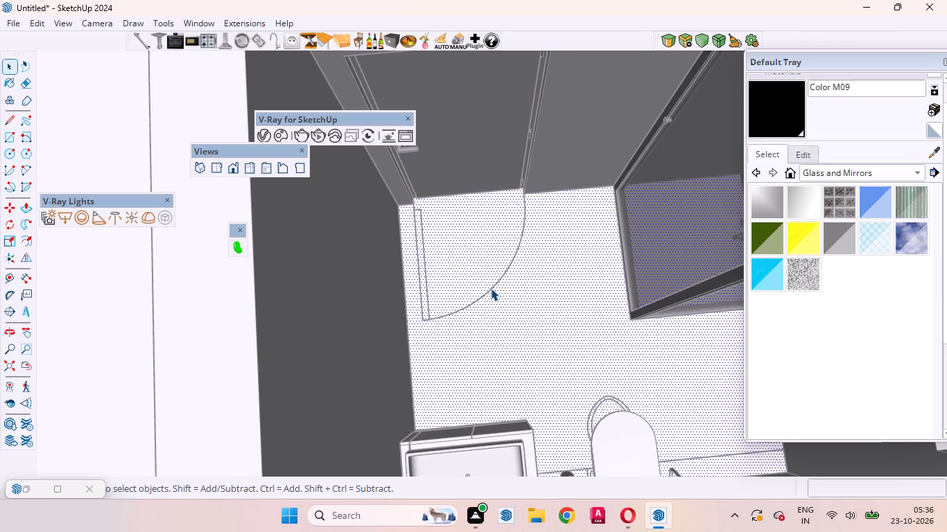
{"action": "left_click", "coordinate": [487, 286]}
{"action": "left_click", "coordinate": [491, 288]}
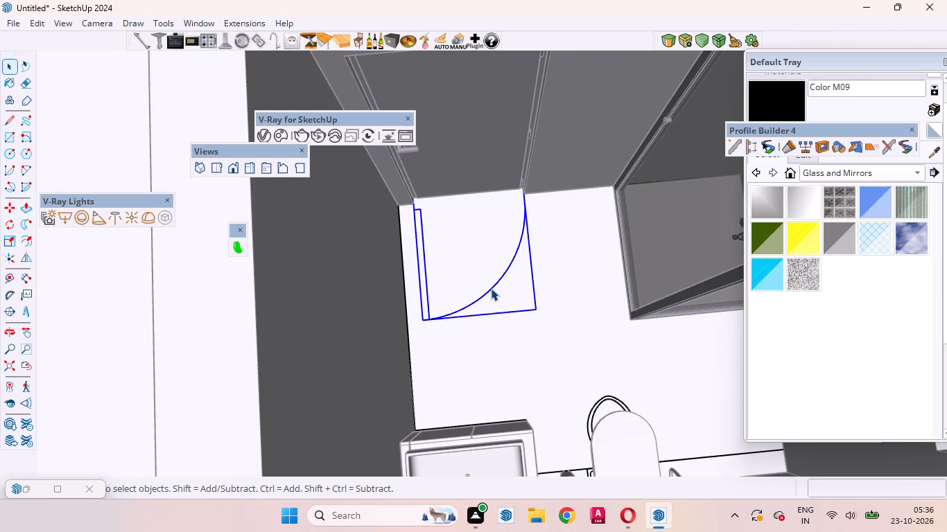
{"action": "key", "text": "Delete"}
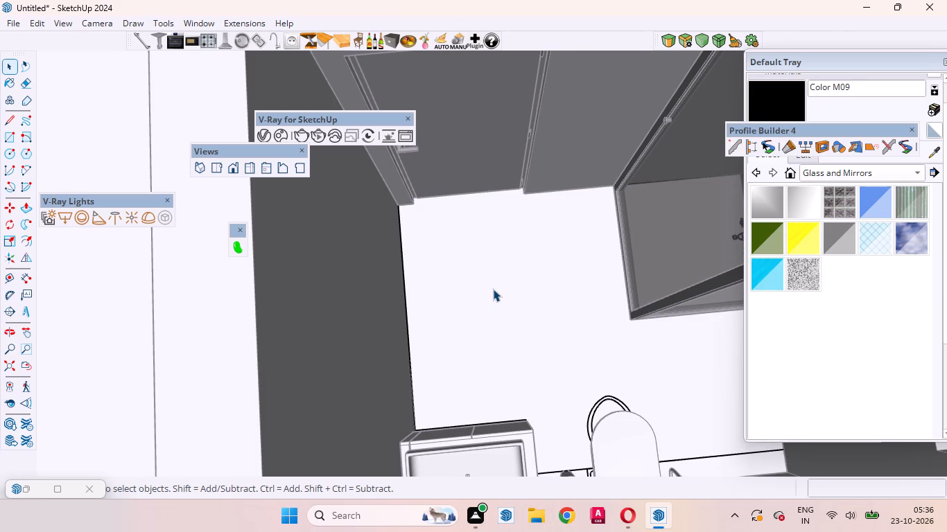
Delete the leftover toilet plan outline beneath the toilet on this bathroom's floor.
{"action": "left_click", "coordinate": [594, 406]}
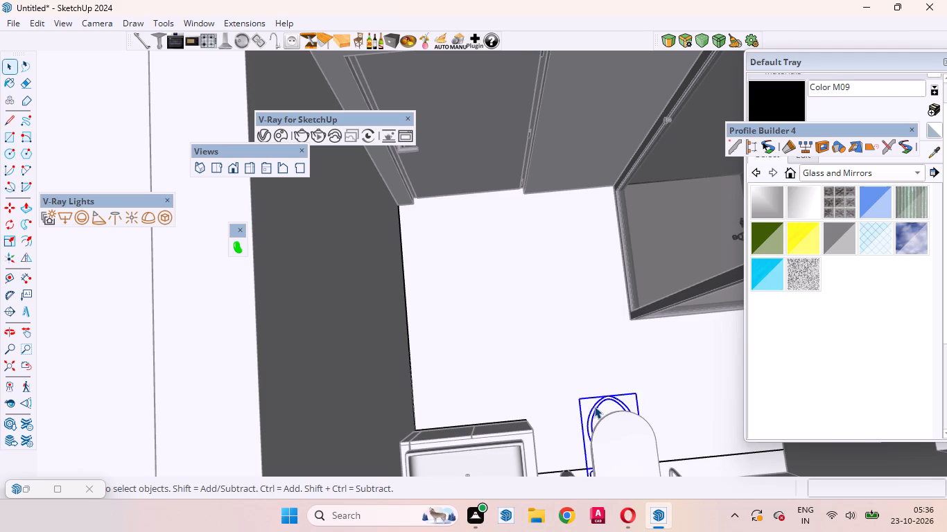
{"action": "key", "text": "Delete"}
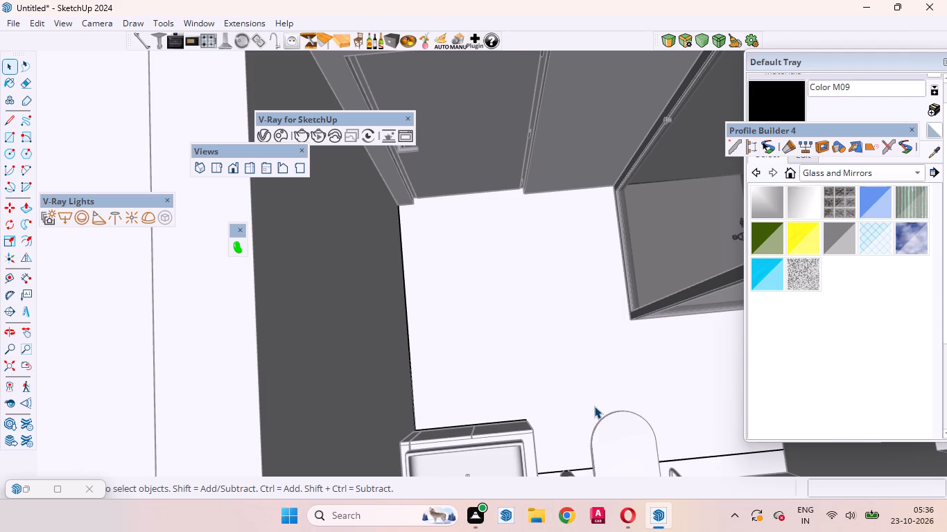
Delete the two leftover floor line segments on either side of the toilet in the same bathroom.
{"action": "scroll", "coordinate": [585, 388], "scroll_direction": "down", "scroll_amount": 8}
{"action": "scroll", "coordinate": [602, 443], "scroll_direction": "up", "scroll_amount": 2}
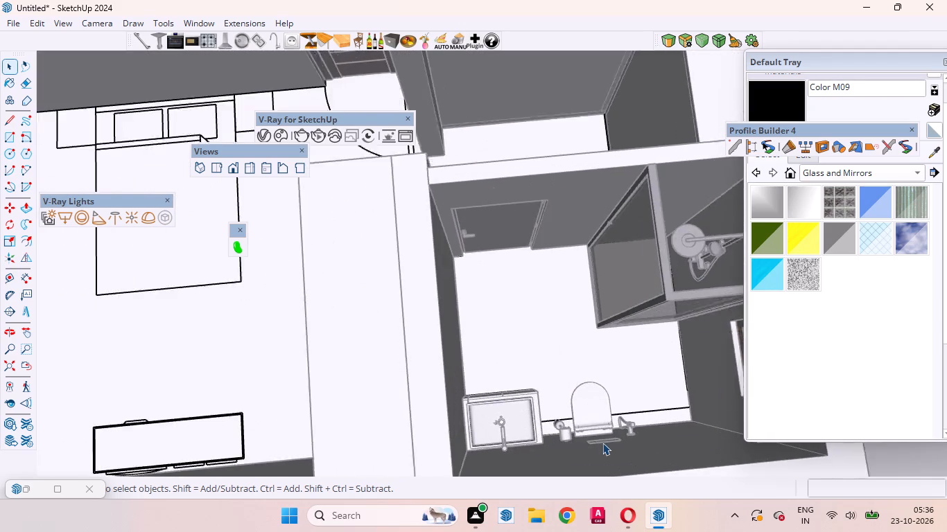
{"action": "scroll", "coordinate": [602, 443], "scroll_direction": "up", "scroll_amount": 6}
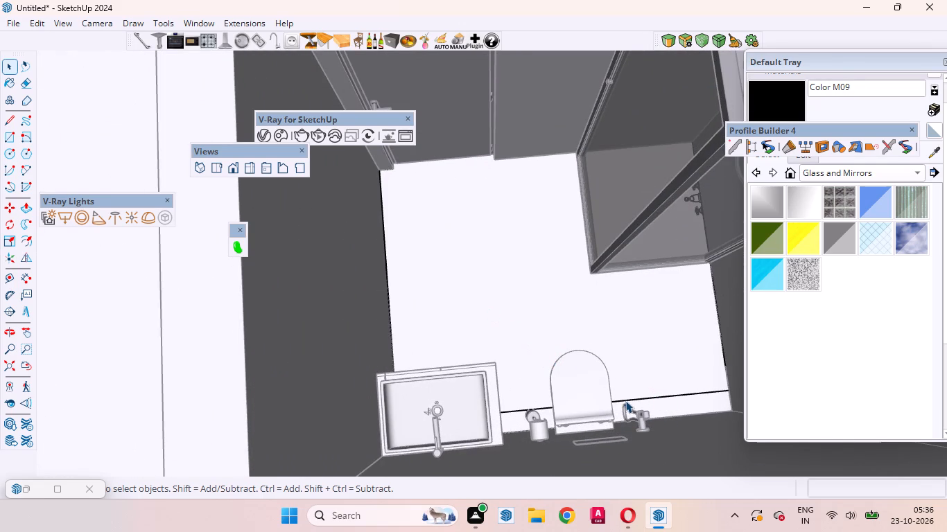
{"action": "left_click", "coordinate": [625, 400]}
{"action": "key", "text": "Delete"}
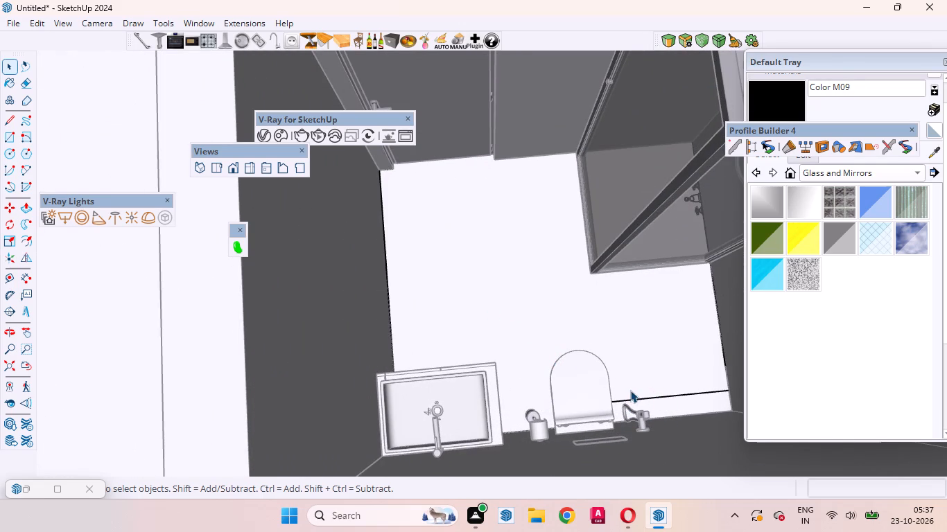
{"action": "left_click", "coordinate": [644, 398]}
{"action": "key", "text": "Delete"}
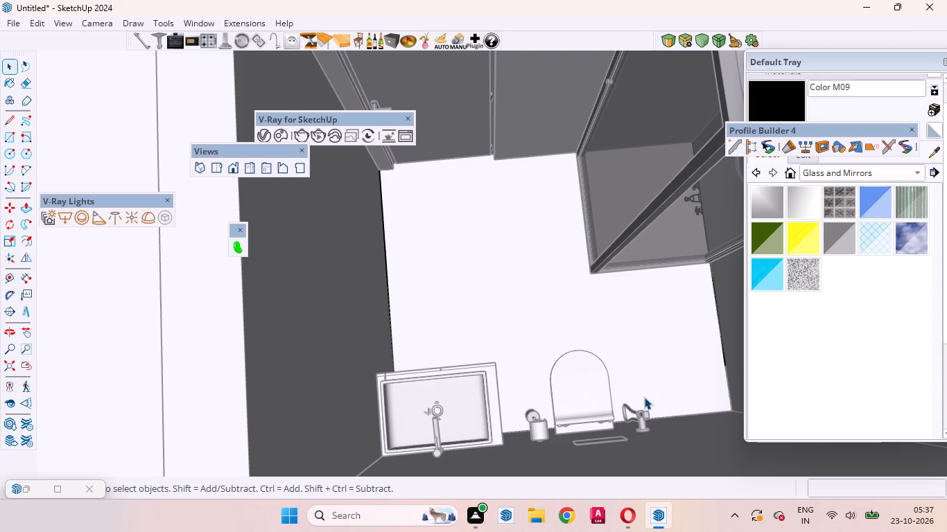
Delete the door-swing plan outline from the floor of the other bathroom, beyond the central living room.
{"action": "scroll", "coordinate": [629, 390], "scroll_direction": "down", "scroll_amount": 16}
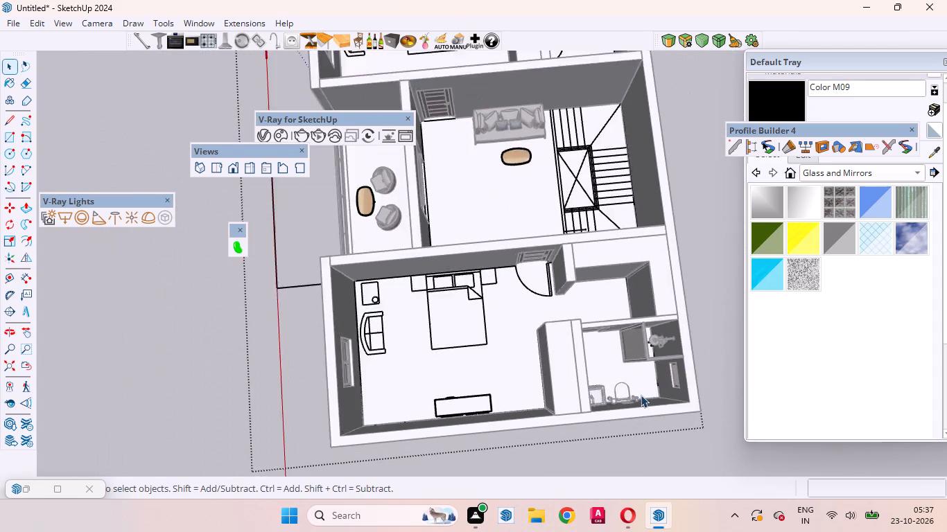
{"action": "scroll", "coordinate": [641, 395], "scroll_direction": "down", "scroll_amount": 7}
{"action": "scroll", "coordinate": [593, 197], "scroll_direction": "up", "scroll_amount": 4}
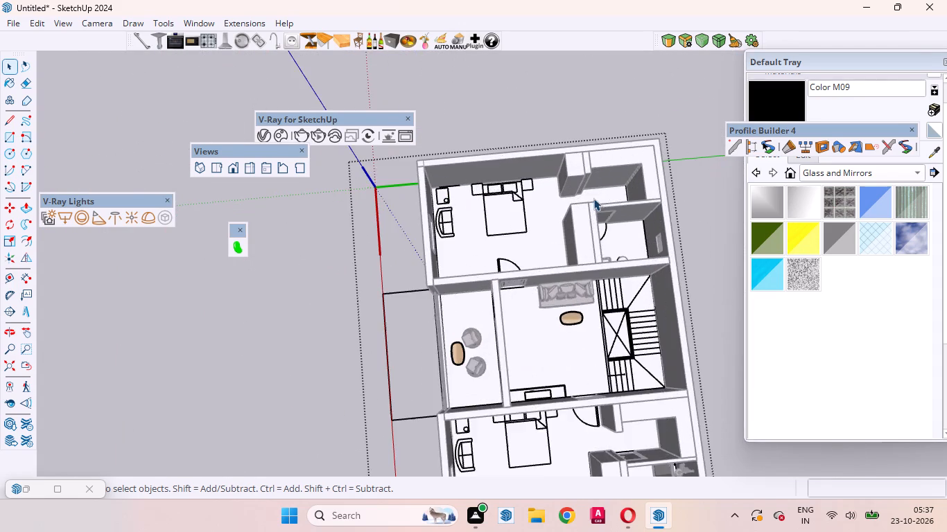
{"action": "scroll", "coordinate": [617, 213], "scroll_direction": "up", "scroll_amount": 9}
{"action": "scroll", "coordinate": [648, 249], "scroll_direction": "up", "scroll_amount": 12}
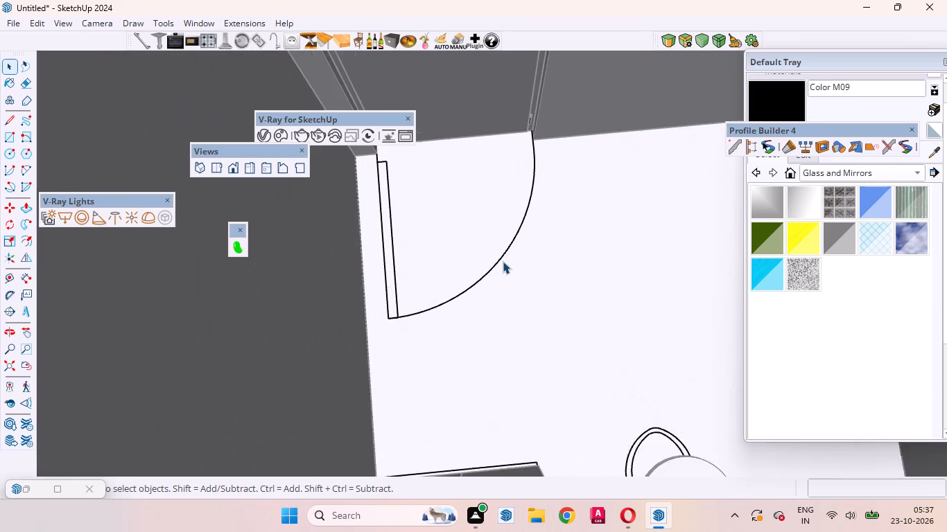
{"action": "scroll", "coordinate": [503, 261], "scroll_direction": "up", "scroll_amount": 1}
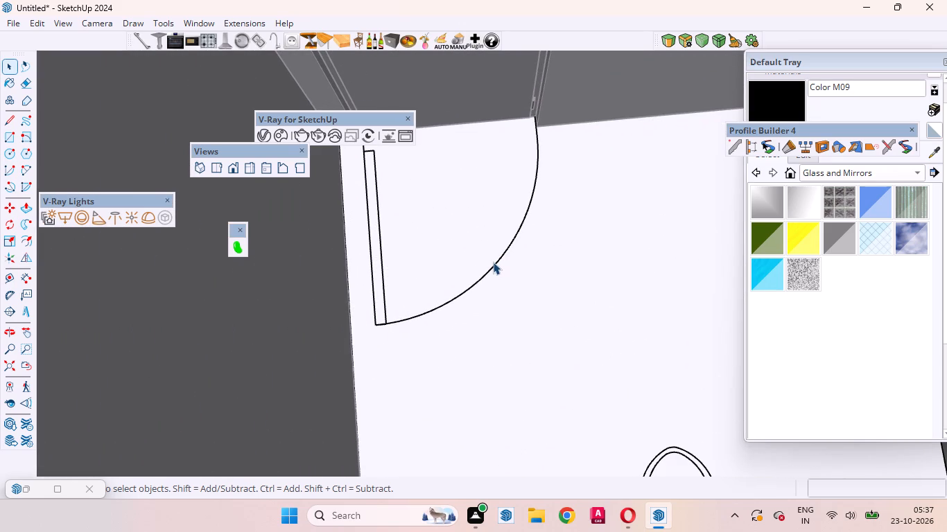
{"action": "left_click", "coordinate": [493, 262]}
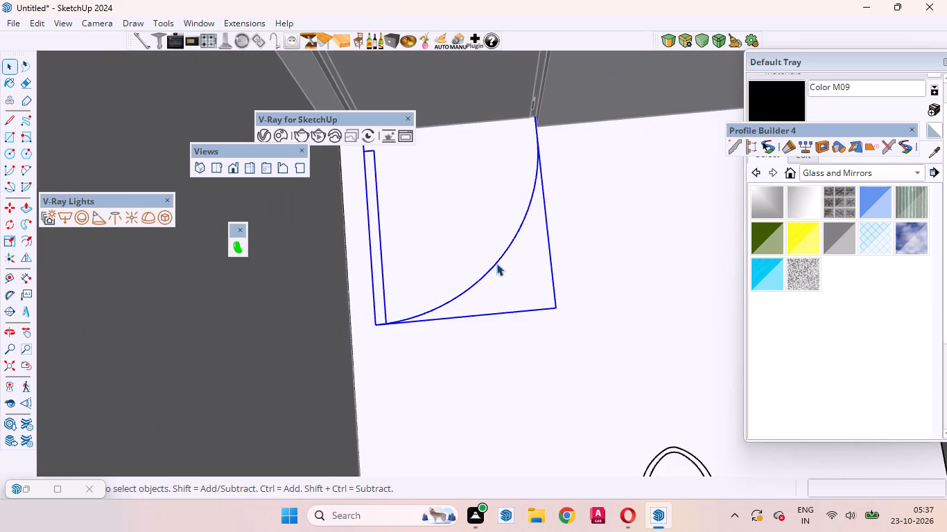
{"action": "key", "text": "Delete"}
Delete the leftover toilet plan outline beneath the toilet in this second bathroom.
{"action": "scroll", "coordinate": [573, 308], "scroll_direction": "up", "scroll_amount": 1}
{"action": "scroll", "coordinate": [580, 344], "scroll_direction": "down", "scroll_amount": 2}
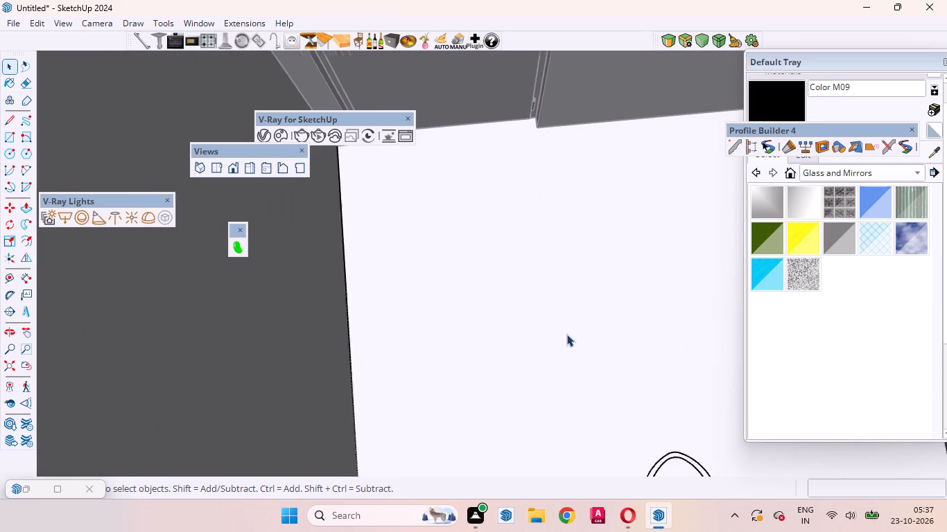
{"action": "scroll", "coordinate": [566, 334], "scroll_direction": "down", "scroll_amount": 7}
{"action": "scroll", "coordinate": [576, 381], "scroll_direction": "up", "scroll_amount": 11}
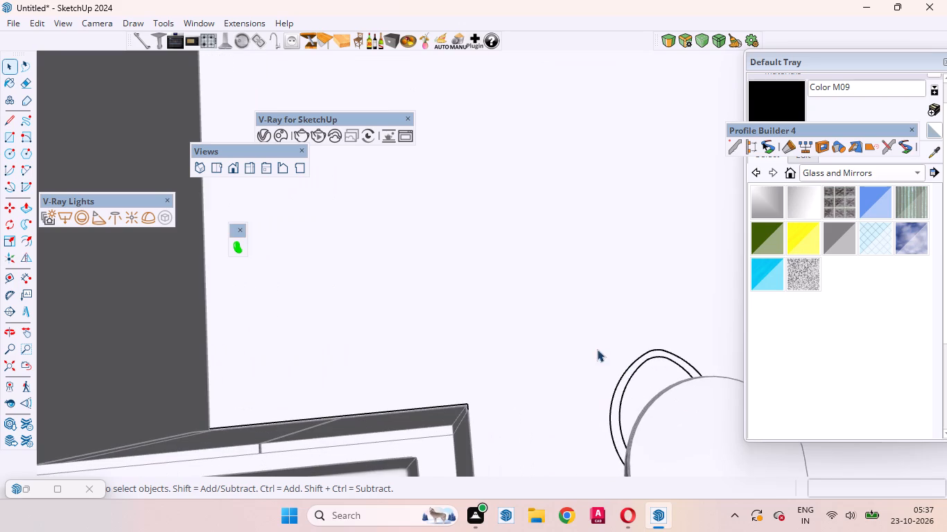
{"action": "left_click", "coordinate": [634, 369]}
{"action": "key", "text": "Delete"}
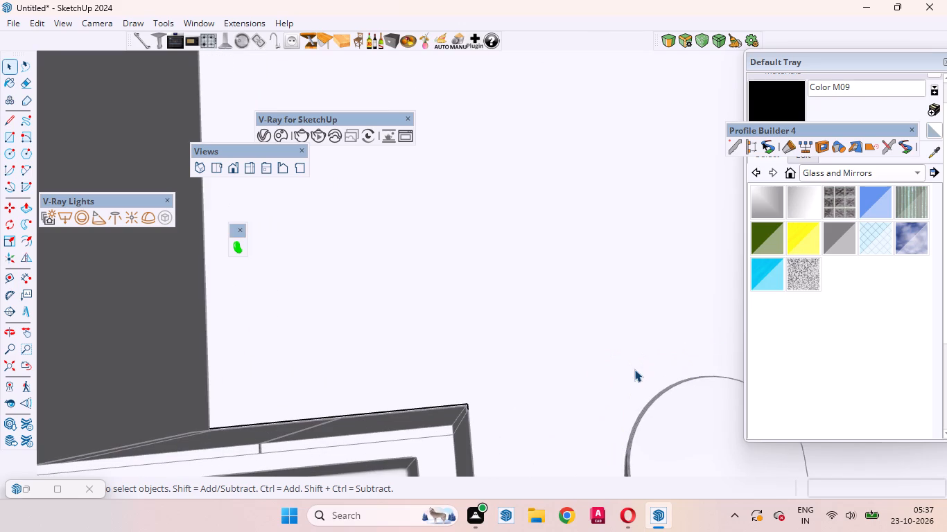
Delete the leftover floor line running behind the toilet and beside the washbasin in the second bathroom.
{"action": "scroll", "coordinate": [643, 216], "scroll_direction": "down", "scroll_amount": 6}
{"action": "scroll", "coordinate": [568, 217], "scroll_direction": "down", "scroll_amount": 5}
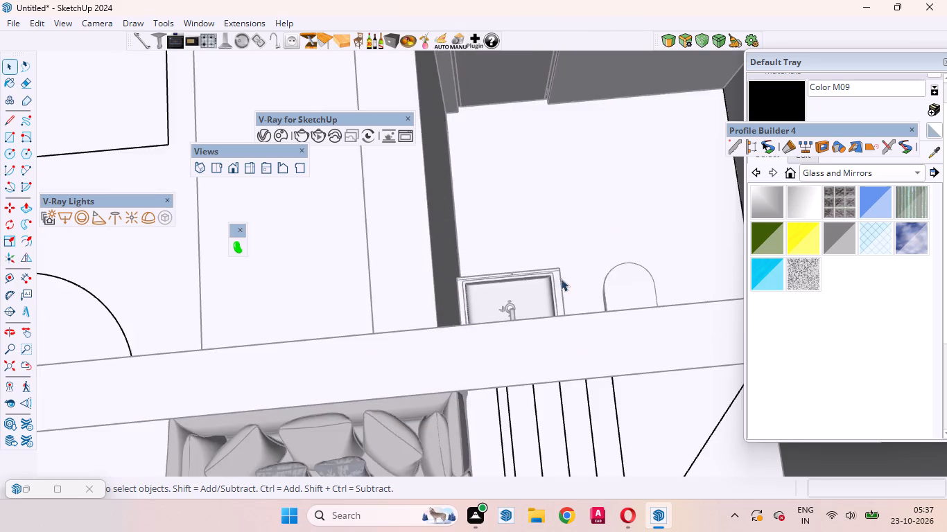
{"action": "scroll", "coordinate": [624, 313], "scroll_direction": "up", "scroll_amount": 6}
{"action": "scroll", "coordinate": [618, 265], "scroll_direction": "down", "scroll_amount": 5}
{"action": "middle_click_drag", "start_coordinate": [600, 303], "coordinate": [602, 362]}
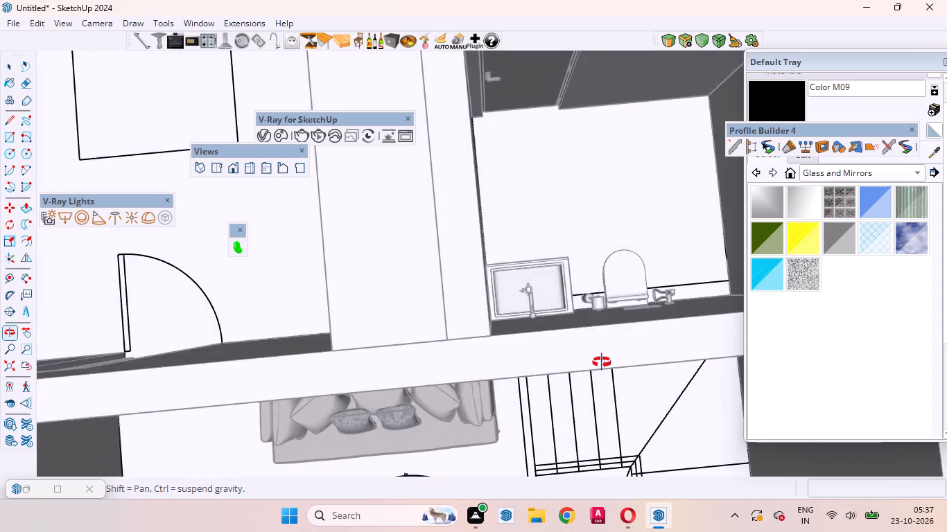
{"action": "middle_click_drag", "start_coordinate": [602, 362], "coordinate": [605, 415]}
{"action": "scroll", "coordinate": [677, 262], "scroll_direction": "up", "scroll_amount": 11}
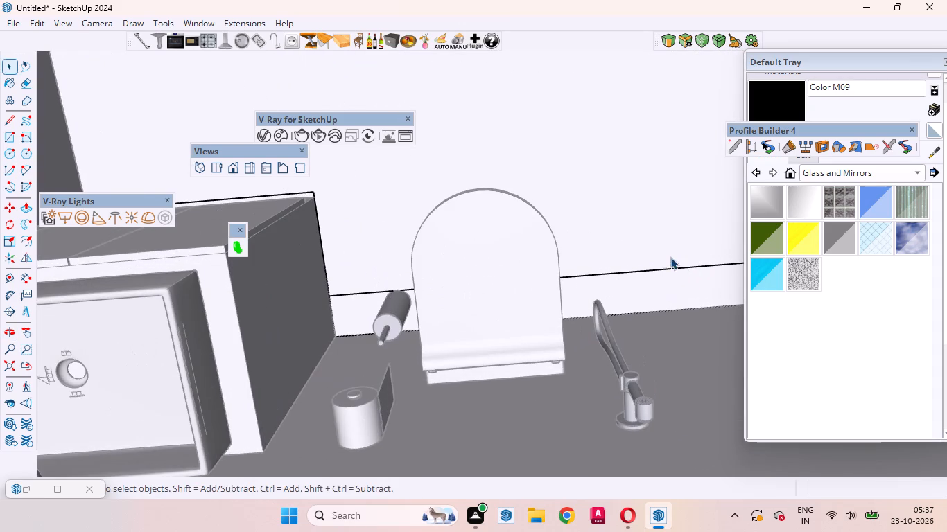
{"action": "left_click", "coordinate": [675, 268]}
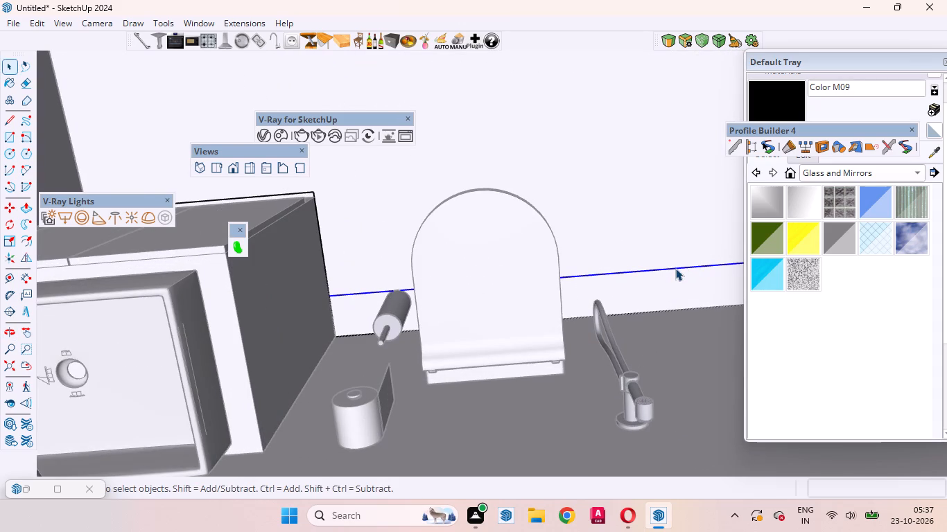
{"action": "key", "text": "Delete"}
Delete the door-swing plan outline at the adjoining bedroom's door and leave the floor's editing mode.
{"action": "scroll", "coordinate": [747, 21], "scroll_direction": "down", "scroll_amount": 5}
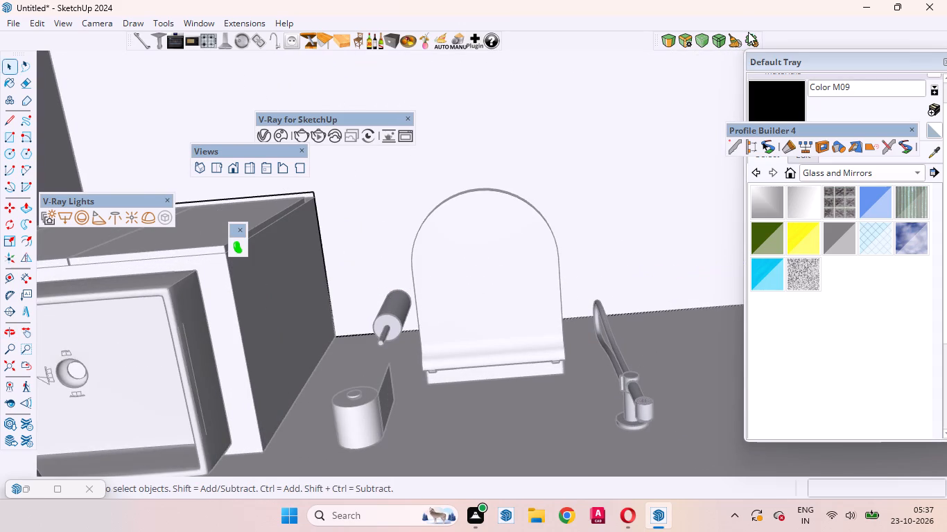
{"action": "scroll", "coordinate": [748, 32], "scroll_direction": "down", "scroll_amount": 2}
{"action": "scroll", "coordinate": [555, 164], "scroll_direction": "down", "scroll_amount": 20}
{"action": "scroll", "coordinate": [555, 164], "scroll_direction": "down", "scroll_amount": 3}
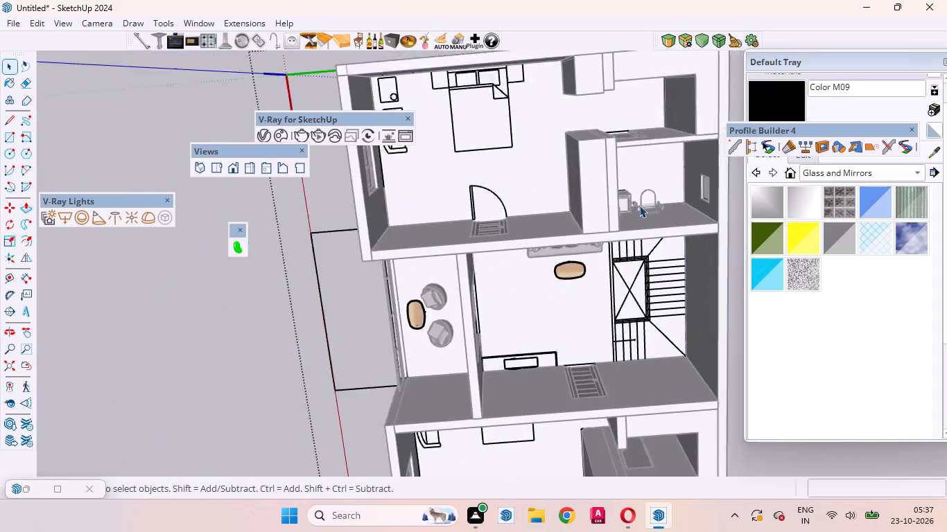
{"action": "scroll", "coordinate": [639, 205], "scroll_direction": "down", "scroll_amount": 4}
{"action": "scroll", "coordinate": [503, 216], "scroll_direction": "up", "scroll_amount": 17}
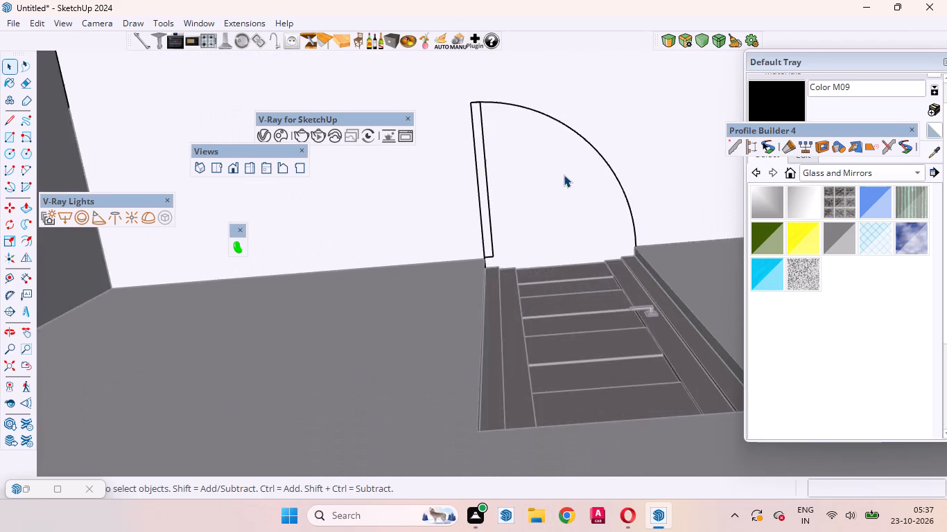
{"action": "scroll", "coordinate": [564, 175], "scroll_direction": "up", "scroll_amount": 5}
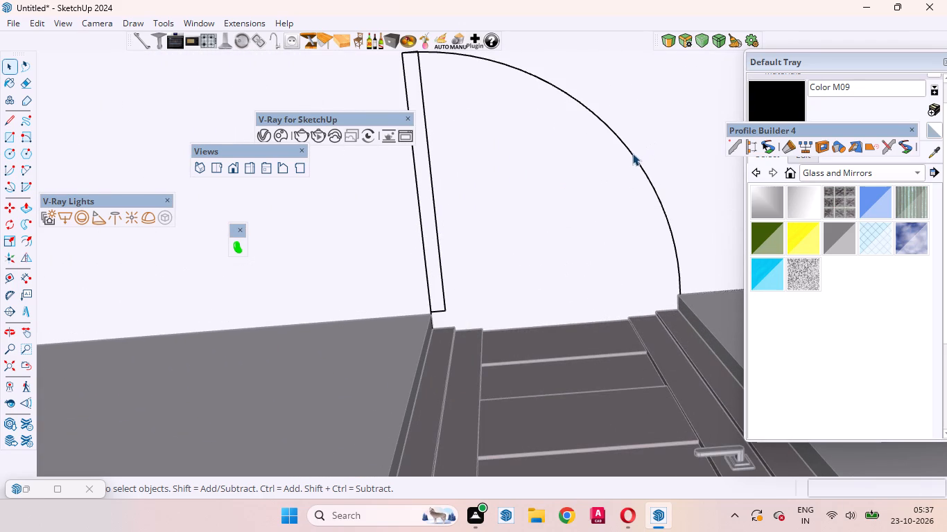
{"action": "left_click", "coordinate": [632, 153]}
{"action": "key", "text": "Delete"}
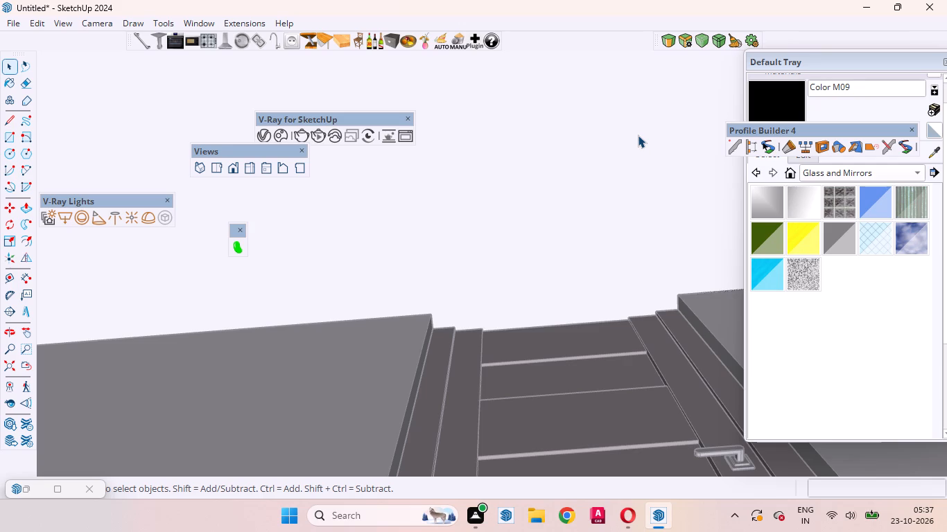
{"action": "scroll", "coordinate": [641, 173], "scroll_direction": "down", "scroll_amount": 15}
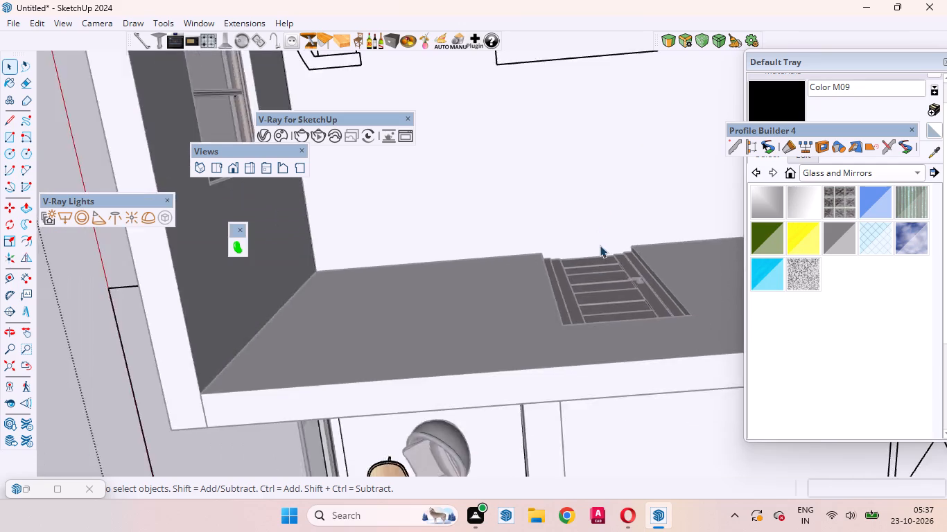
{"action": "scroll", "coordinate": [600, 245], "scroll_direction": "down", "scroll_amount": 14}
{"action": "left_click", "coordinate": [471, 227]}
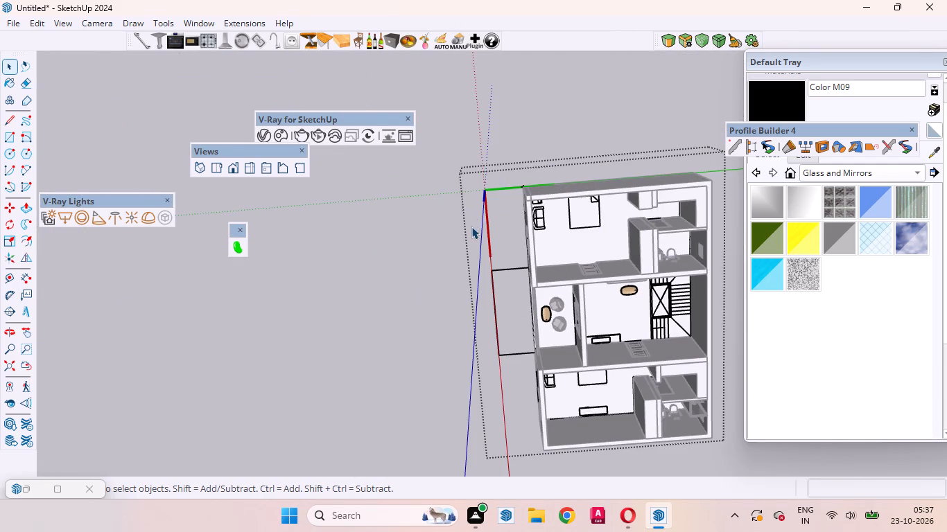
{"action": "left_click", "coordinate": [479, 215]}
{"action": "double_click", "coordinate": [427, 233]}
Examine the bedroom from several angles, including its wardrobe blocks, door, and the bed and seating plan outlines.
{"action": "scroll", "coordinate": [562, 241], "scroll_direction": "up", "scroll_amount": 4}
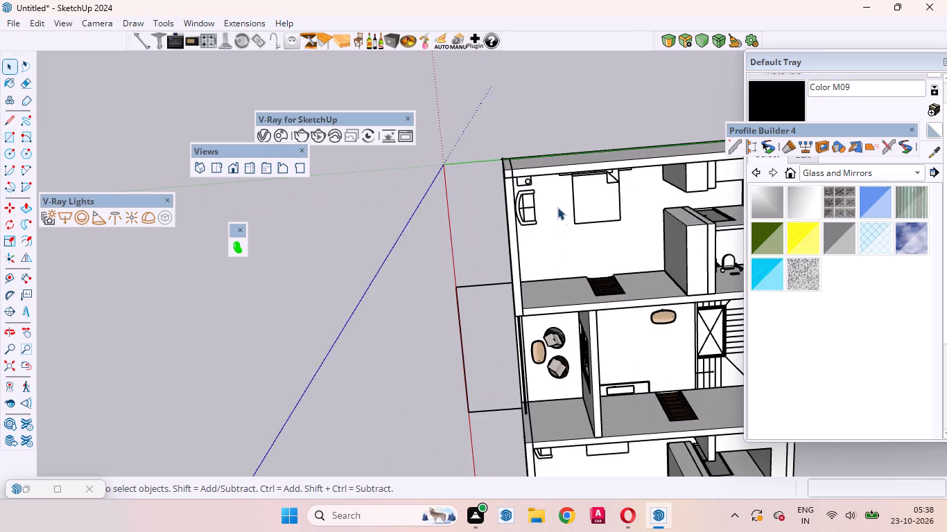
{"action": "scroll", "coordinate": [557, 206], "scroll_direction": "up", "scroll_amount": 4}
{"action": "middle_click_drag", "start_coordinate": [560, 206], "coordinate": [460, 81]}
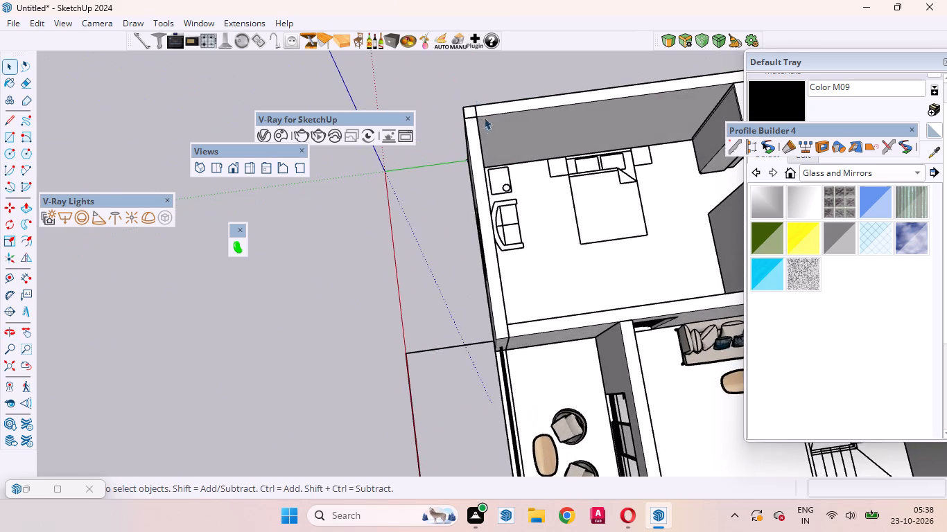
{"action": "scroll", "coordinate": [500, 166], "scroll_direction": "down", "scroll_amount": 5}
{"action": "scroll", "coordinate": [524, 244], "scroll_direction": "down", "scroll_amount": 4}
{"action": "scroll", "coordinate": [607, 265], "scroll_direction": "up", "scroll_amount": 9}
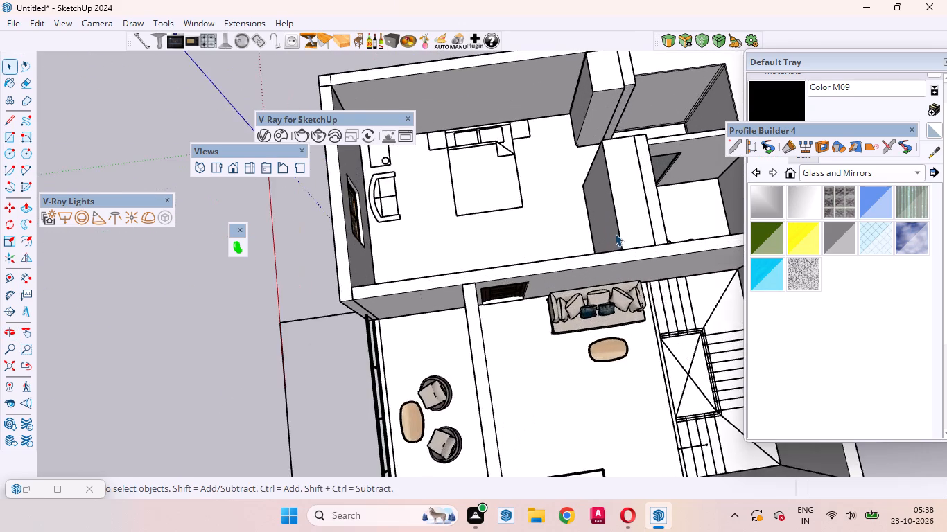
{"action": "scroll", "coordinate": [615, 232], "scroll_direction": "up", "scroll_amount": 5}
{"action": "middle_click_drag", "start_coordinate": [613, 229], "coordinate": [906, 228]}
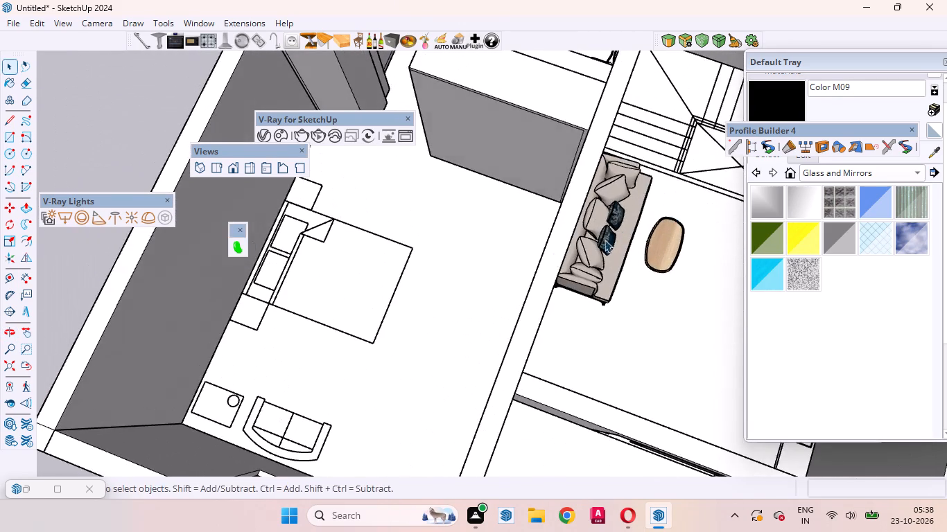
{"action": "scroll", "coordinate": [562, 251], "scroll_direction": "down", "scroll_amount": 4}
{"action": "scroll", "coordinate": [476, 134], "scroll_direction": "up", "scroll_amount": 8}
{"action": "middle_click_drag", "start_coordinate": [613, 220], "coordinate": [612, 216]}
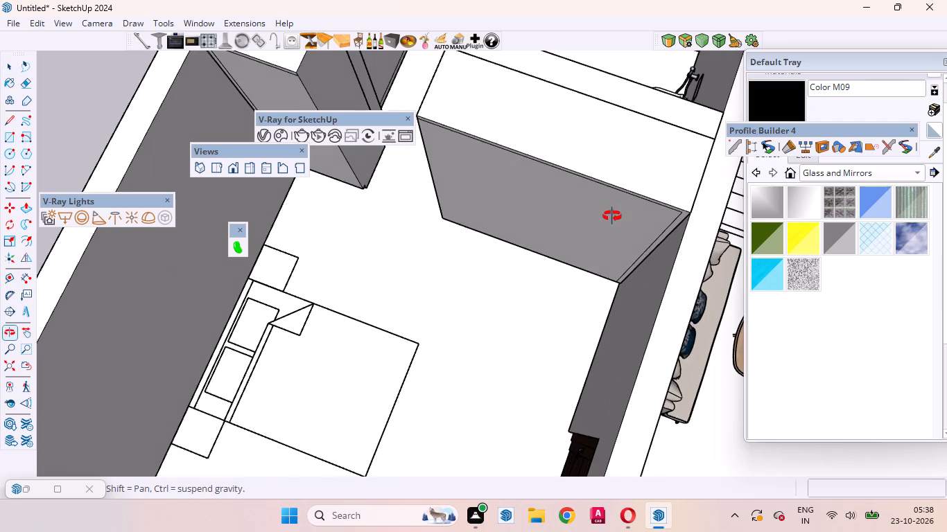
{"action": "middle_click_drag", "start_coordinate": [612, 216], "coordinate": [669, 114]}
{"action": "scroll", "coordinate": [577, 199], "scroll_direction": "down", "scroll_amount": 5}
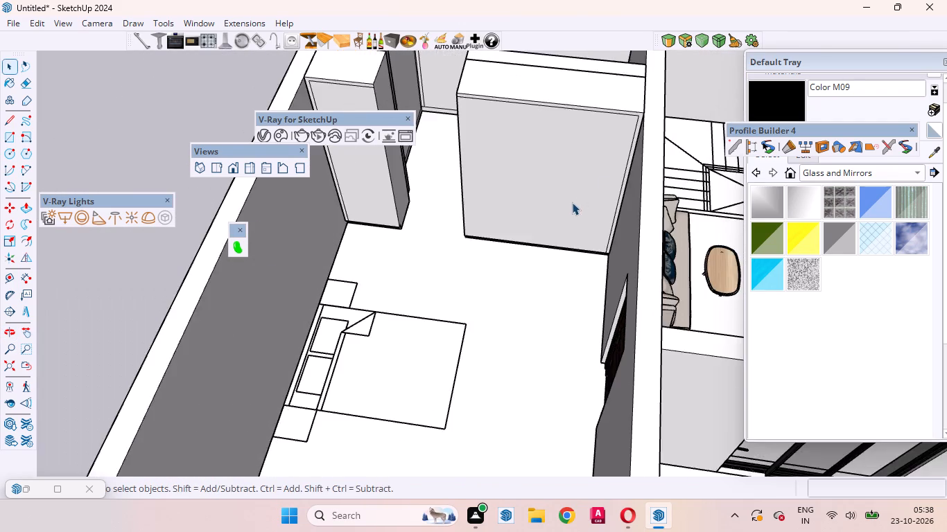
{"action": "scroll", "coordinate": [572, 202], "scroll_direction": "down", "scroll_amount": 4}
{"action": "middle_click_drag", "start_coordinate": [590, 267], "coordinate": [733, 284]}
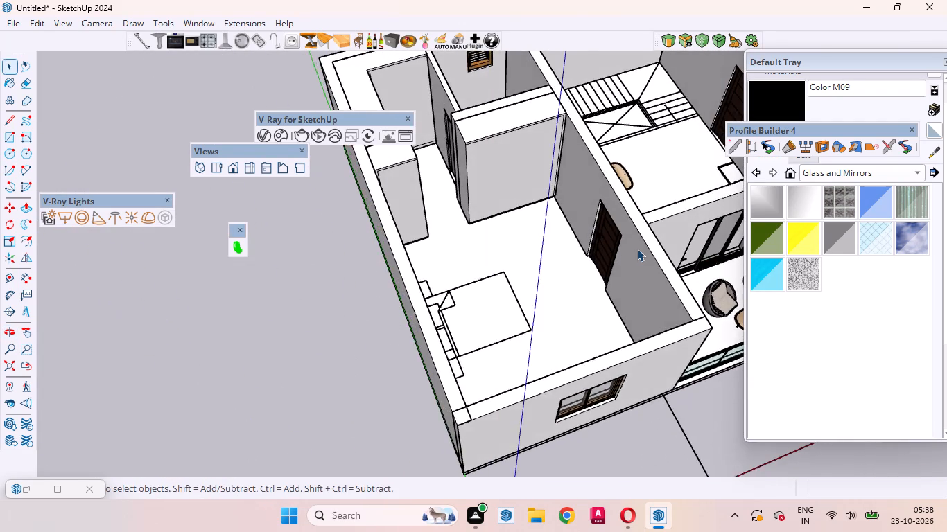
Examine the bedroom's dark wooden door up close, including its handle, frame and the floor beneath it.
{"action": "scroll", "coordinate": [637, 249], "scroll_direction": "up", "scroll_amount": 19}
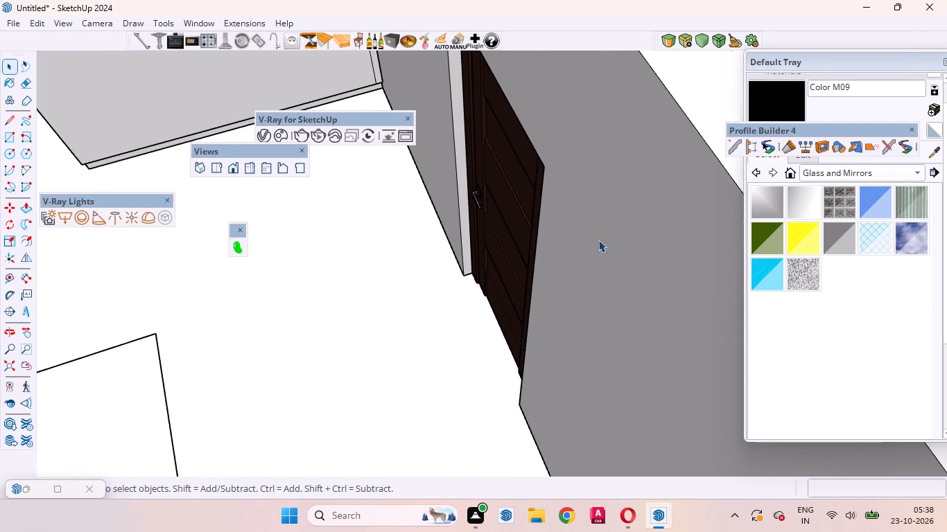
{"action": "scroll", "coordinate": [598, 240], "scroll_direction": "up", "scroll_amount": 4}
{"action": "middle_click_drag", "start_coordinate": [468, 263], "coordinate": [641, 294]}
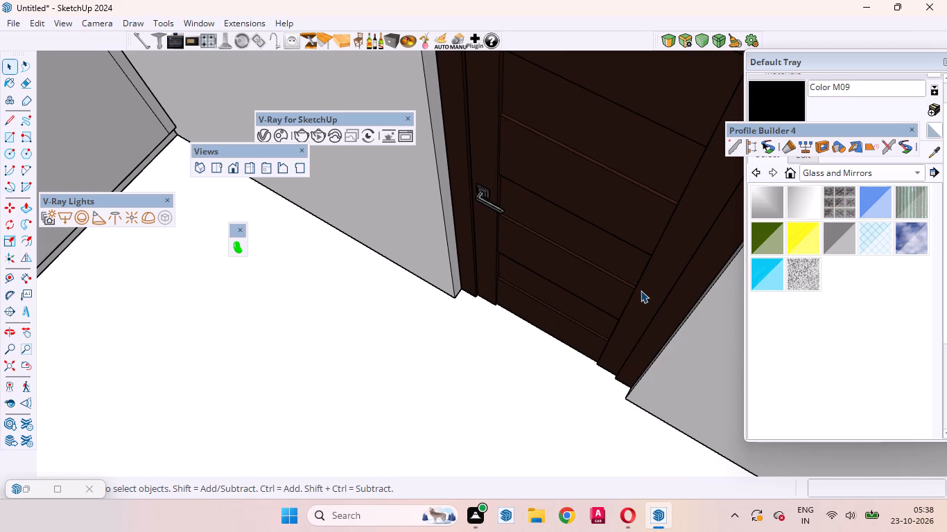
{"action": "scroll", "coordinate": [522, 264], "scroll_direction": "down", "scroll_amount": 8}
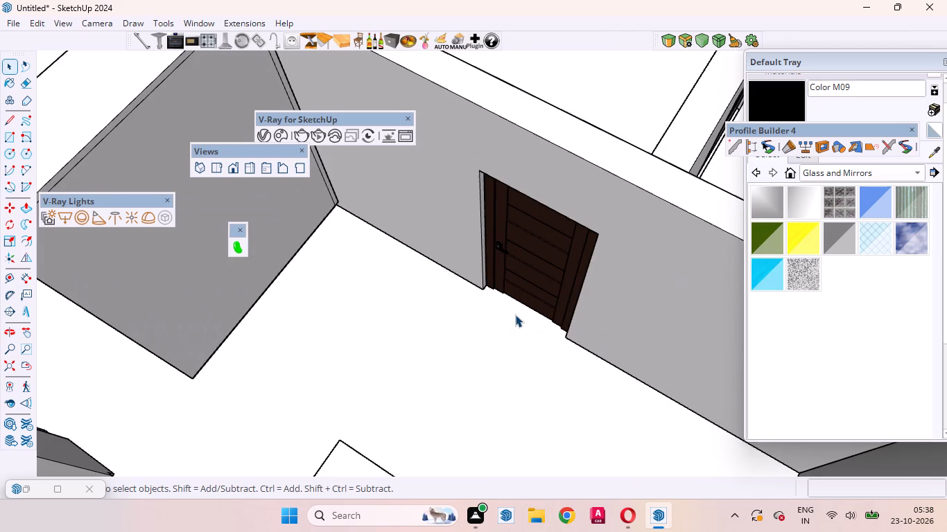
{"action": "middle_click_drag", "start_coordinate": [515, 314], "coordinate": [666, 176]}
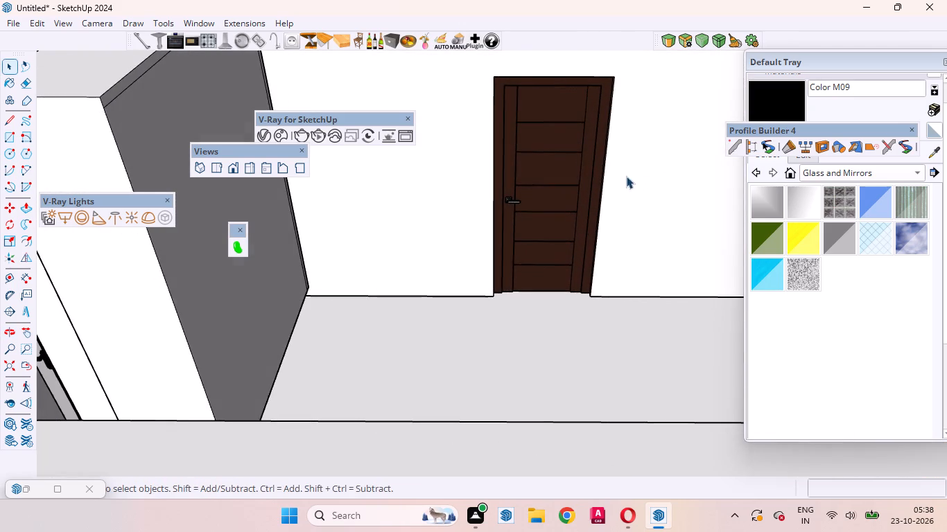
{"action": "scroll", "coordinate": [518, 200], "scroll_direction": "up", "scroll_amount": 20}
{"action": "scroll", "coordinate": [518, 200], "scroll_direction": "up", "scroll_amount": 2}
{"action": "middle_click_drag", "start_coordinate": [548, 218], "coordinate": [569, 230]}
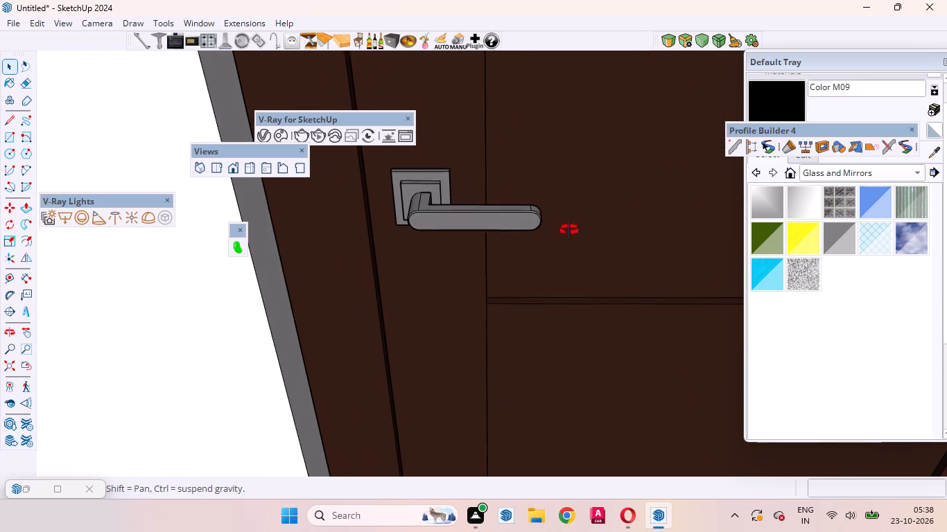
{"action": "middle_click_drag", "start_coordinate": [569, 230], "coordinate": [535, 419]}
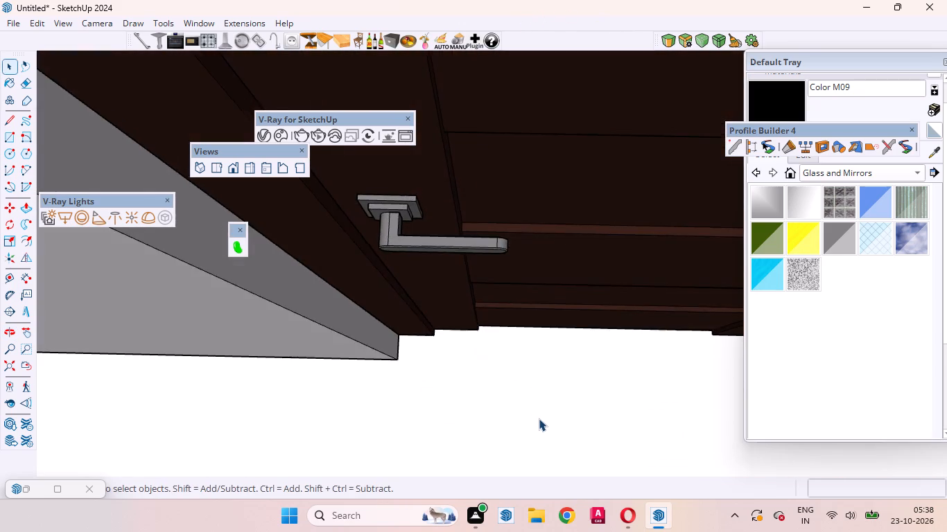
{"action": "scroll", "coordinate": [539, 418], "scroll_direction": "down", "scroll_amount": 20}
{"action": "scroll", "coordinate": [539, 418], "scroll_direction": "down", "scroll_amount": 12}
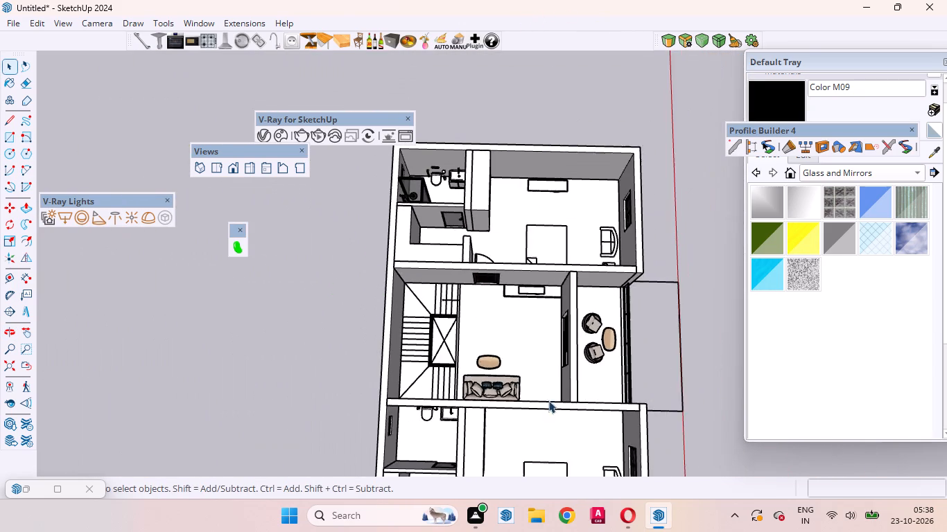
Examine the sliding glass door between the living area and the balcony, including its frame corner at floor level.
{"action": "scroll", "coordinate": [600, 376], "scroll_direction": "down", "scroll_amount": 1}
{"action": "middle_click_drag", "start_coordinate": [636, 365], "coordinate": [388, 252]}
{"action": "scroll", "coordinate": [445, 335], "scroll_direction": "up", "scroll_amount": 6}
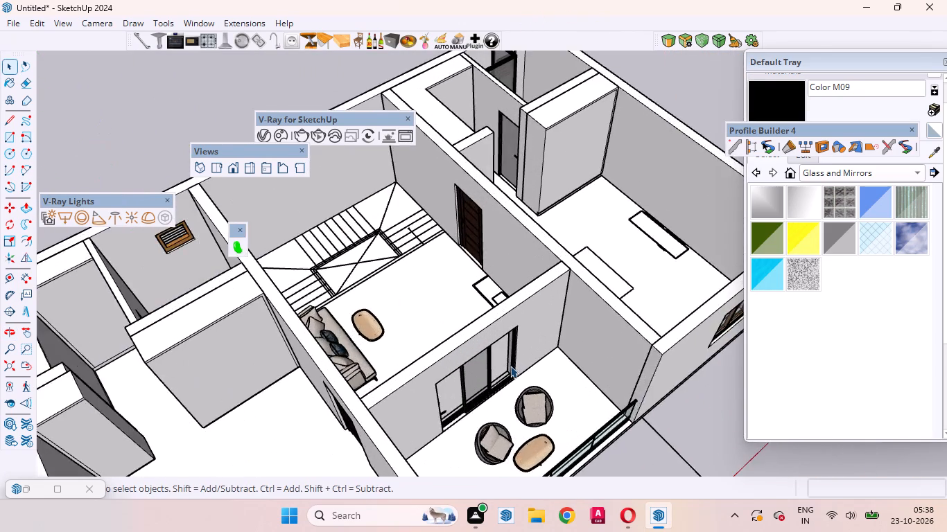
{"action": "scroll", "coordinate": [510, 366], "scroll_direction": "up", "scroll_amount": 10}
{"action": "scroll", "coordinate": [510, 366], "scroll_direction": "up", "scroll_amount": 14}
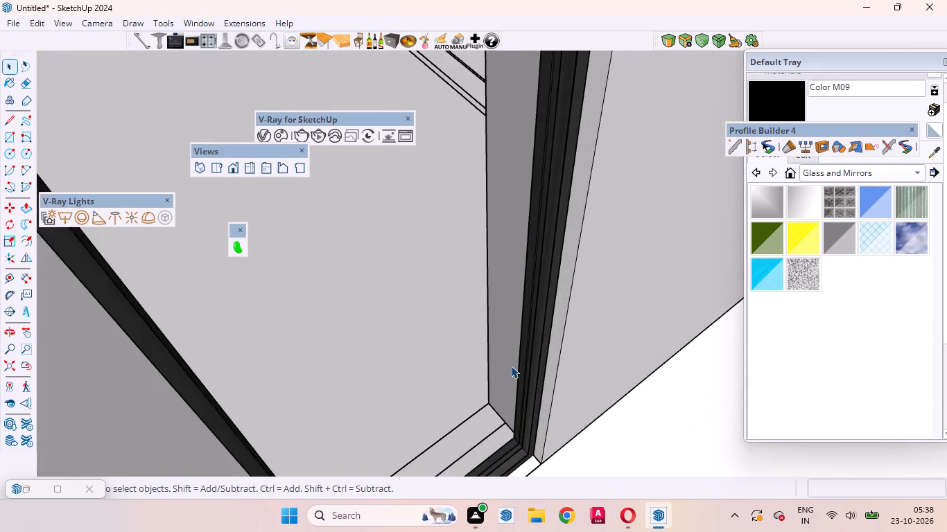
{"action": "scroll", "coordinate": [511, 366], "scroll_direction": "up", "scroll_amount": 4}
{"action": "scroll", "coordinate": [512, 366], "scroll_direction": "down", "scroll_amount": 14}
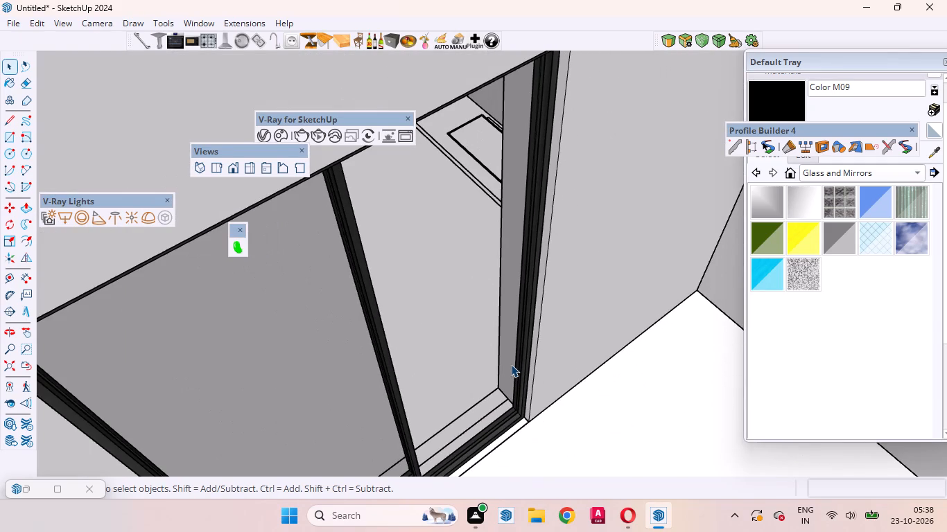
{"action": "scroll", "coordinate": [533, 409], "scroll_direction": "down", "scroll_amount": 5}
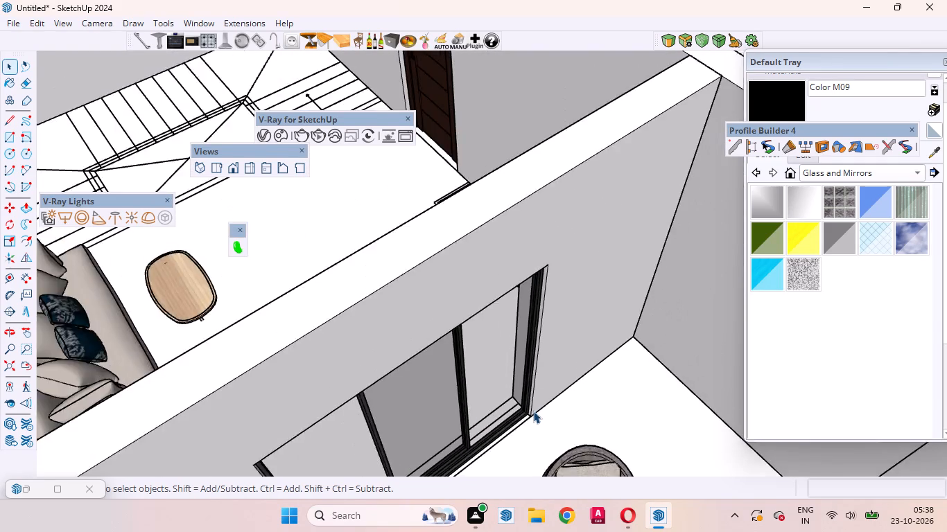
{"action": "scroll", "coordinate": [533, 411], "scroll_direction": "down", "scroll_amount": 19}
{"action": "scroll", "coordinate": [526, 387], "scroll_direction": "down", "scroll_amount": 4}
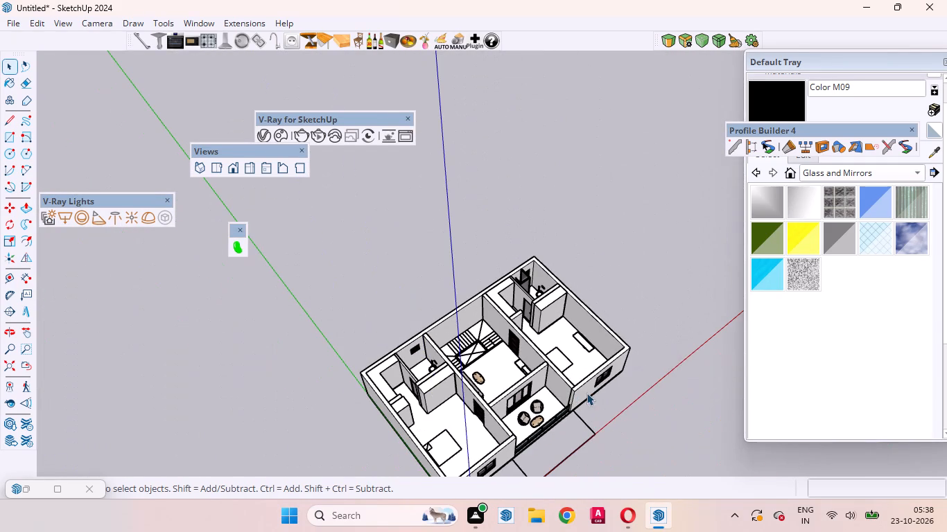
Open the floor plan linework for editing and delete the leftover line running outward from the balcony's corner near the bedroom window.
{"action": "left_click", "coordinate": [646, 423]}
{"action": "scroll", "coordinate": [588, 429], "scroll_direction": "up", "scroll_amount": 11}
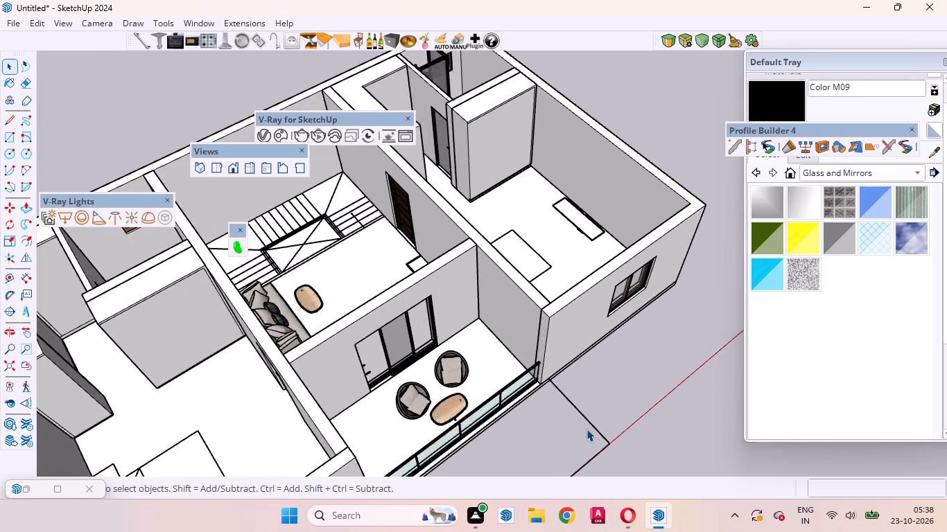
{"action": "scroll", "coordinate": [587, 429], "scroll_direction": "up", "scroll_amount": 4}
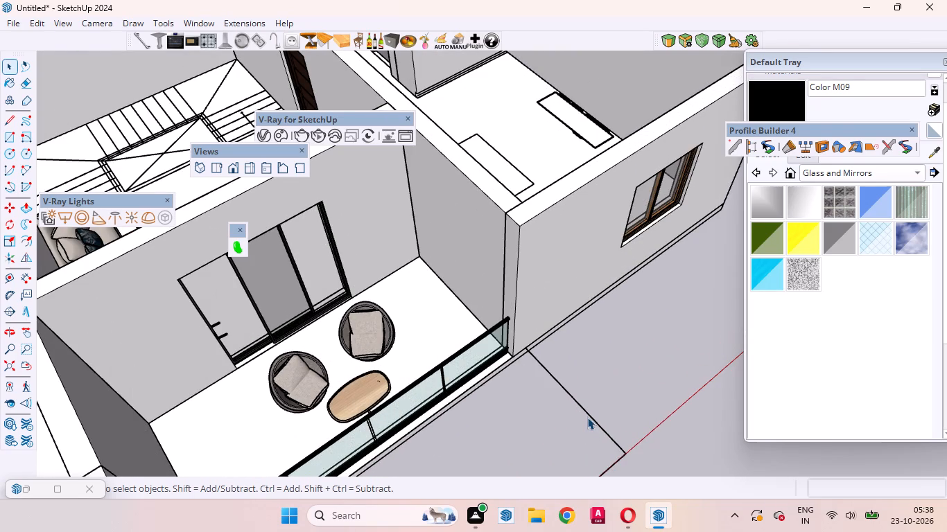
{"action": "left_click", "coordinate": [589, 414]}
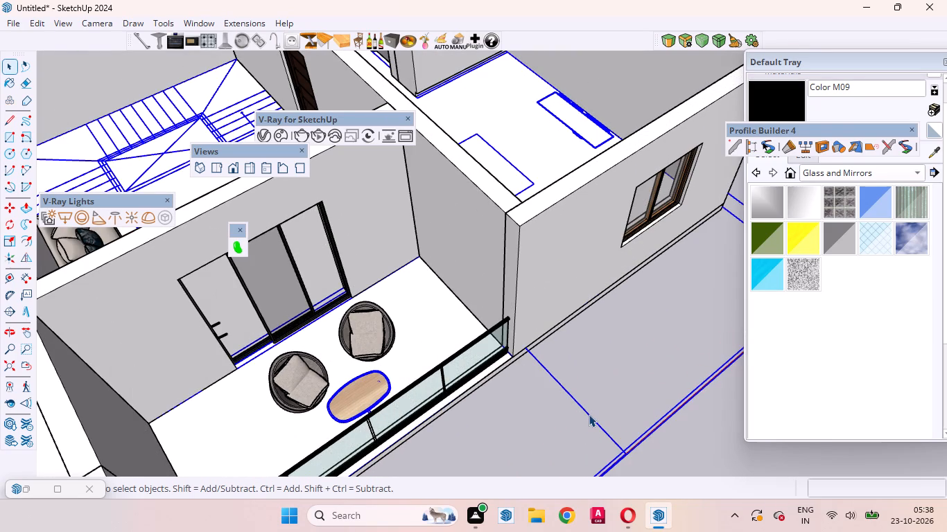
{"action": "left_click", "coordinate": [589, 414]}
{"action": "left_click", "coordinate": [589, 414]}
{"action": "left_click", "coordinate": [589, 414]}
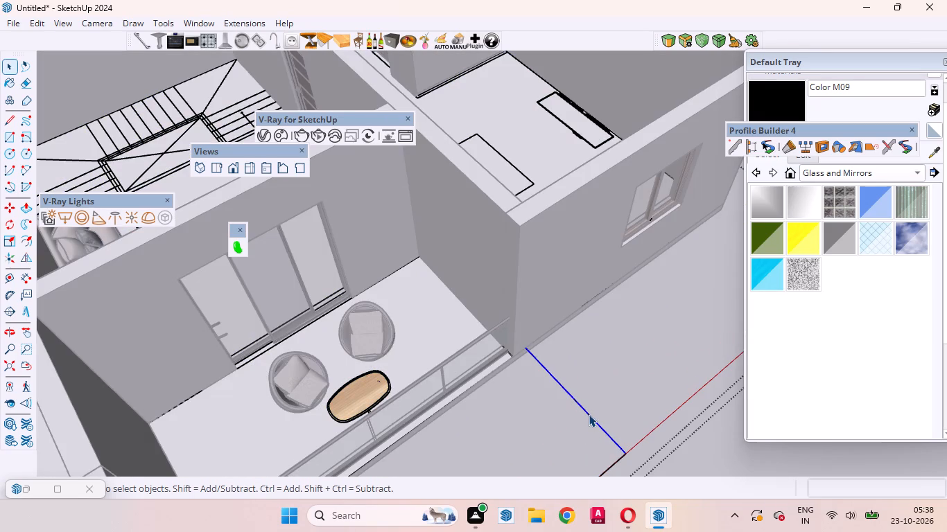
{"action": "key", "text": "Print"}
{"action": "key", "text": "Delete"}
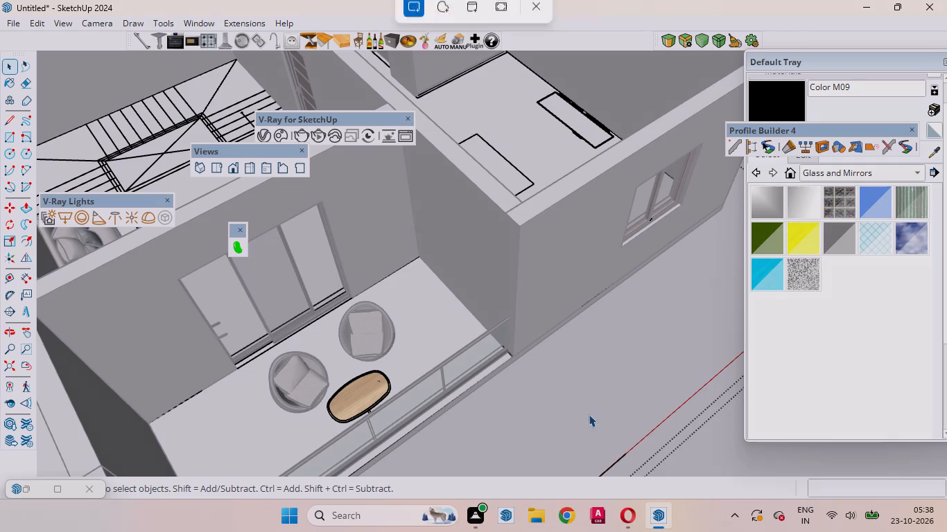
{"action": "key", "text": "space"}
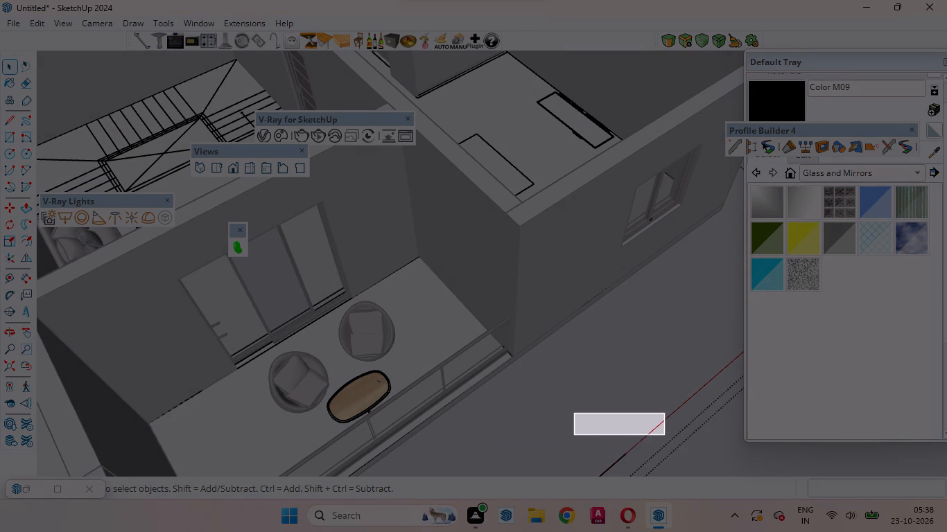
{"action": "key", "text": "Escape"}
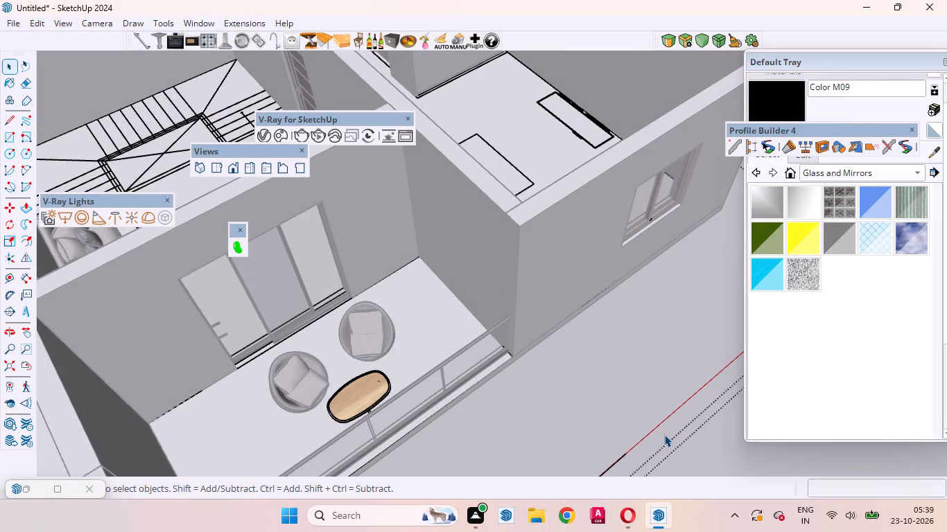
Delete the two remaining outline lines on the ground in front of the balcony railing and leave the editing mode.
{"action": "scroll", "coordinate": [664, 434], "scroll_direction": "down", "scroll_amount": 5}
{"action": "scroll", "coordinate": [650, 351], "scroll_direction": "down", "scroll_amount": 5}
{"action": "scroll", "coordinate": [641, 272], "scroll_direction": "down", "scroll_amount": 4}
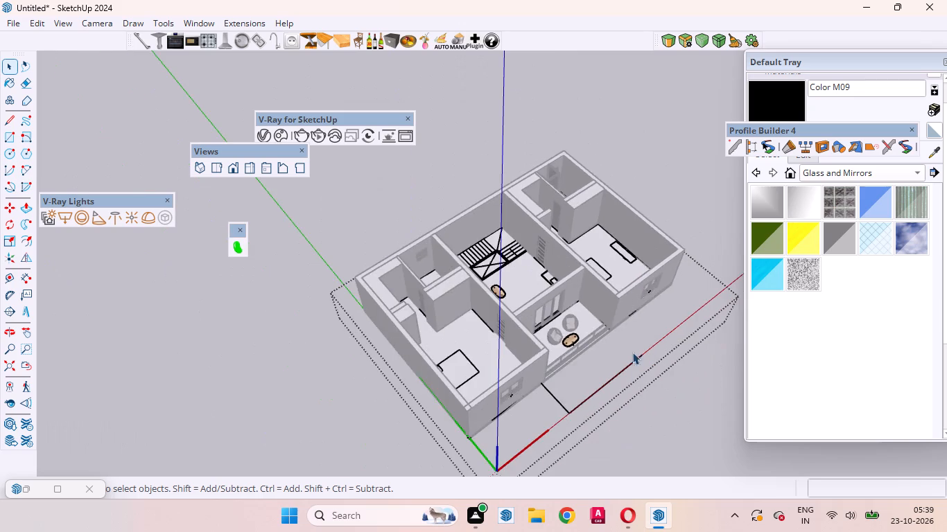
{"action": "scroll", "coordinate": [632, 391], "scroll_direction": "up", "scroll_amount": 10}
{"action": "scroll", "coordinate": [583, 425], "scroll_direction": "up", "scroll_amount": 5}
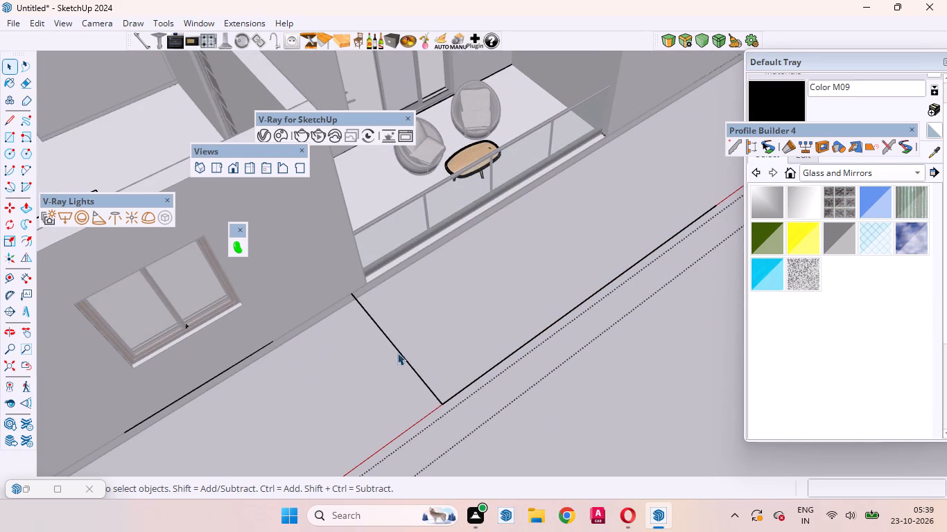
{"action": "left_click_drag", "start_coordinate": [369, 381], "coordinate": [781, 447]}
{"action": "left_click_drag", "start_coordinate": [677, 428], "coordinate": [392, 335]}
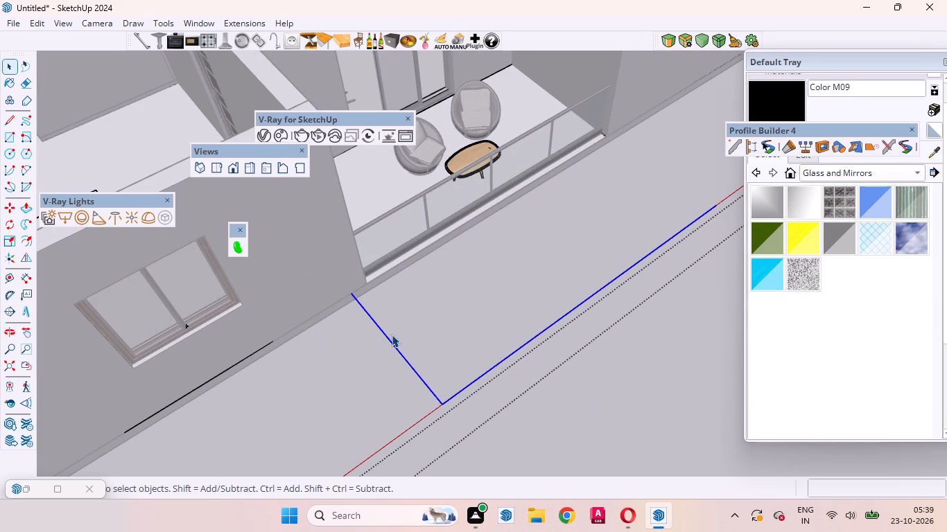
{"action": "key", "text": "Delete"}
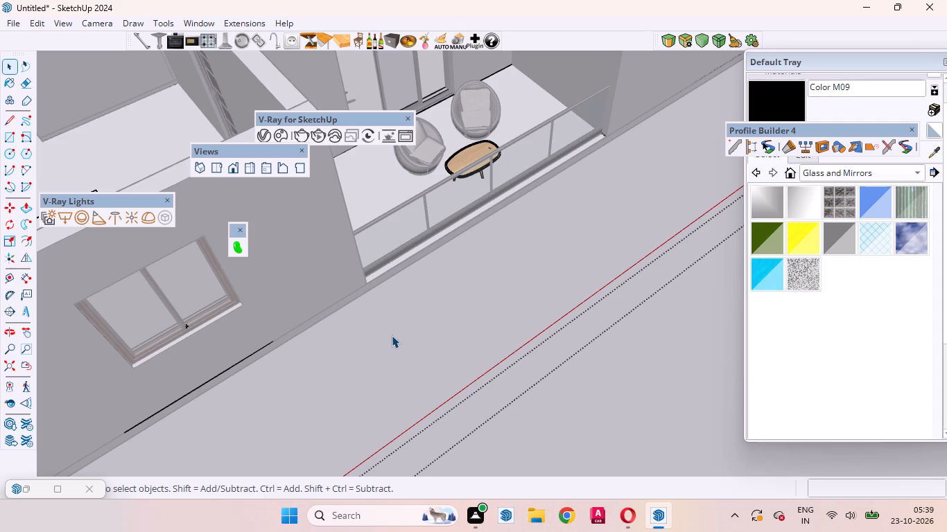
{"action": "scroll", "coordinate": [541, 426], "scroll_direction": "down", "scroll_amount": 12}
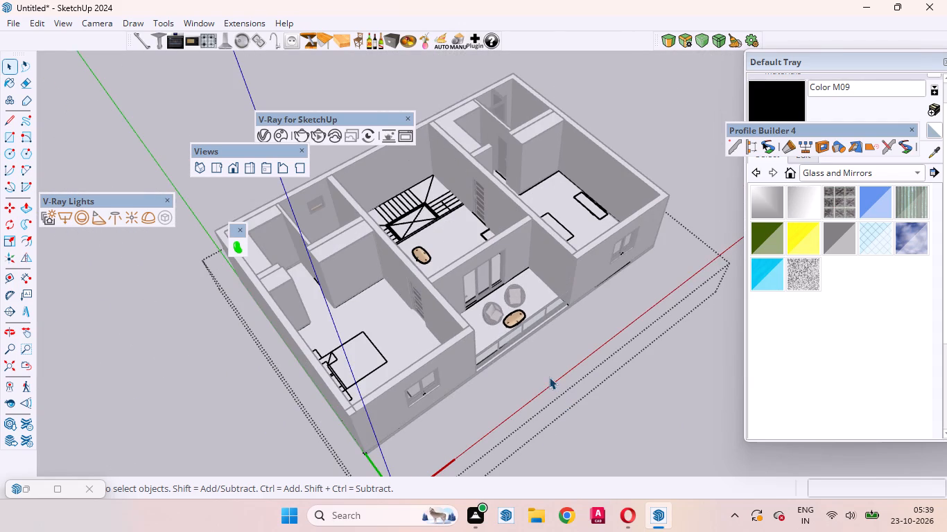
{"action": "scroll", "coordinate": [540, 371], "scroll_direction": "down", "scroll_amount": 4}
{"action": "middle_click_drag", "start_coordinate": [567, 384], "coordinate": [443, 325]}
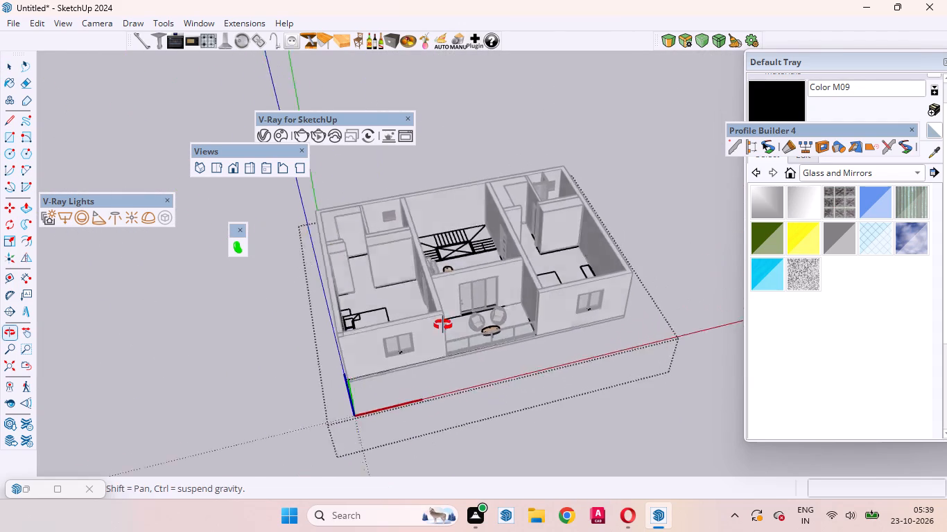
{"action": "middle_click_drag", "start_coordinate": [443, 325], "coordinate": [437, 323]}
{"action": "left_click", "coordinate": [598, 384]}
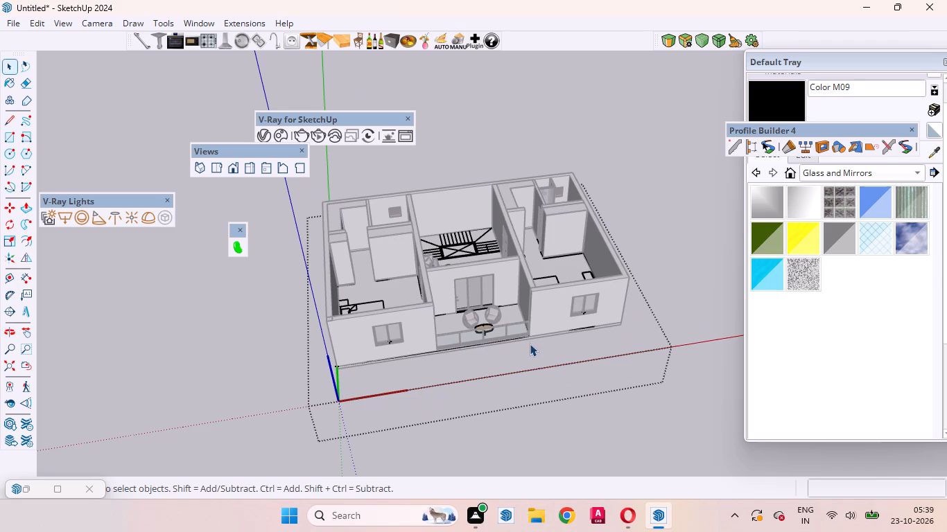
{"action": "left_click", "coordinate": [544, 387]}
{"action": "double_click", "coordinate": [544, 387]}
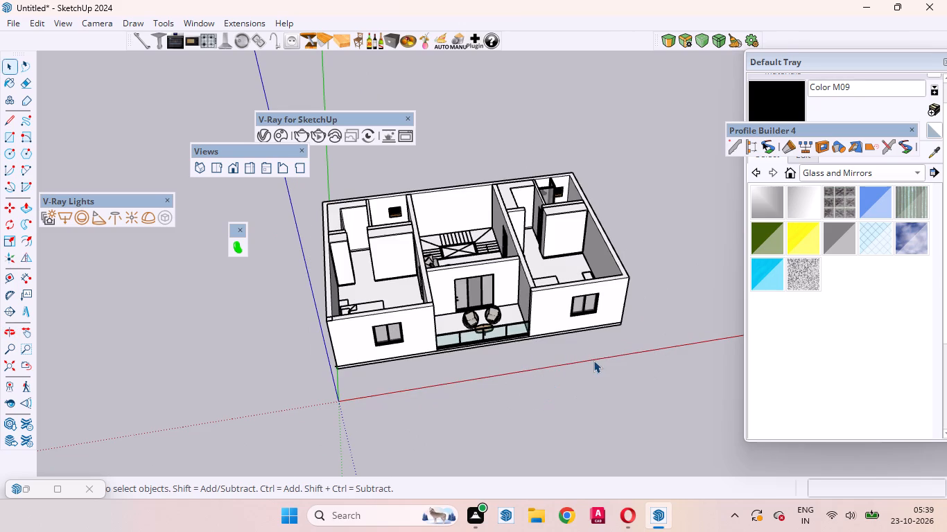
Examine the balcony, the overall floor layout, and the wardrobe blocks in the bedroom with the adjoining dressing area.
{"action": "scroll", "coordinate": [494, 318], "scroll_direction": "up", "scroll_amount": 15}
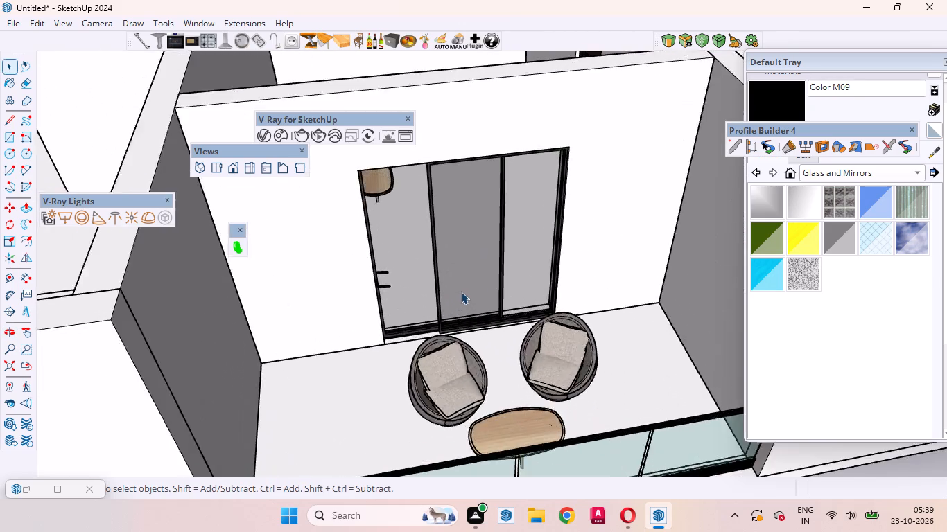
{"action": "scroll", "coordinate": [462, 292], "scroll_direction": "down", "scroll_amount": 11}
{"action": "middle_click_drag", "start_coordinate": [510, 305], "coordinate": [388, 371]}
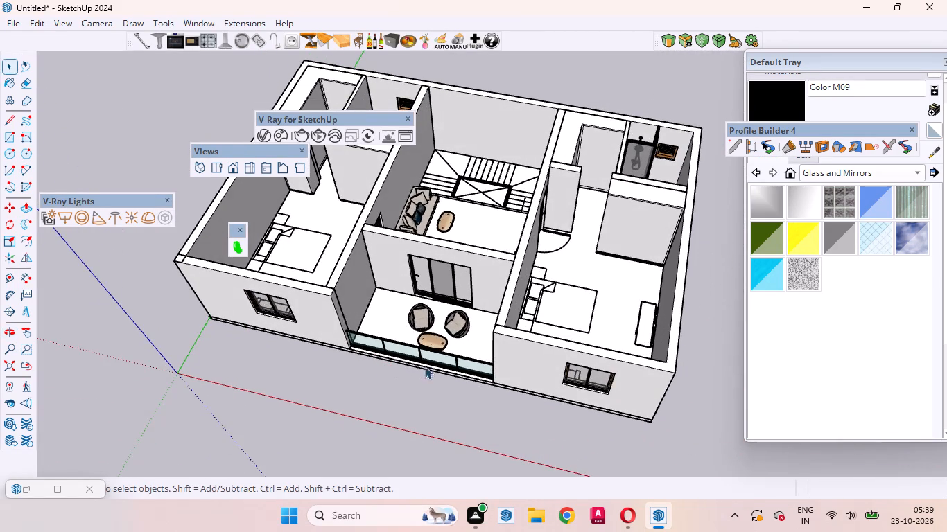
{"action": "scroll", "coordinate": [426, 364], "scroll_direction": "down", "scroll_amount": 4}
{"action": "scroll", "coordinate": [501, 355], "scroll_direction": "down", "scroll_amount": 5}
{"action": "scroll", "coordinate": [412, 288], "scroll_direction": "up", "scroll_amount": 6}
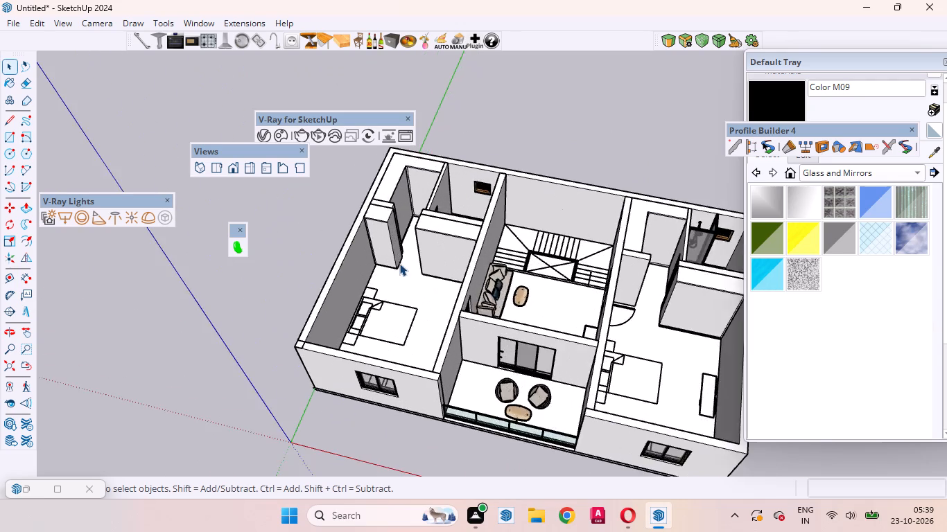
{"action": "scroll", "coordinate": [399, 262], "scroll_direction": "up", "scroll_amount": 10}
{"action": "middle_click_drag", "start_coordinate": [446, 279], "coordinate": [451, 311]}
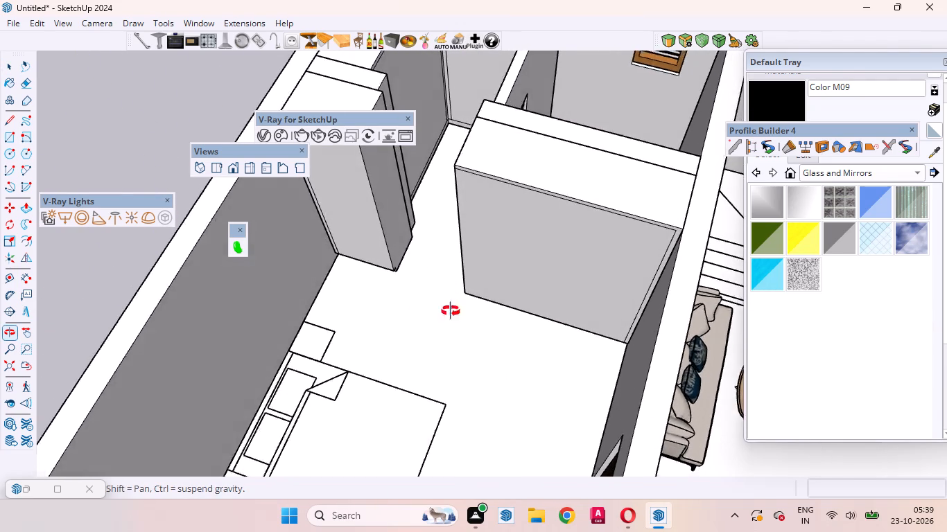
{"action": "middle_click_drag", "start_coordinate": [451, 311], "coordinate": [606, 229]}
{"action": "scroll", "coordinate": [545, 303], "scroll_direction": "up", "scroll_amount": 4}
{"action": "scroll", "coordinate": [486, 325], "scroll_direction": "up", "scroll_amount": 4}
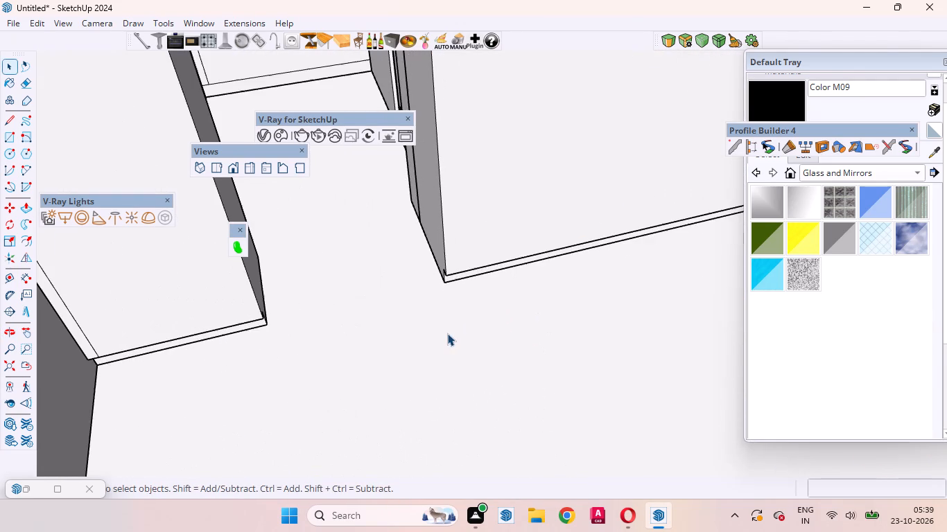
{"action": "middle_click_drag", "start_coordinate": [445, 332], "coordinate": [381, 441]}
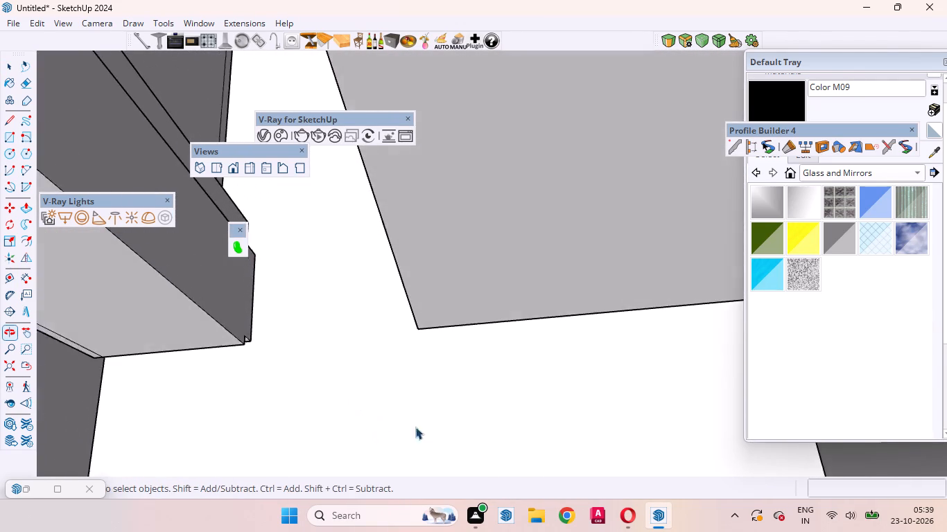
{"action": "scroll", "coordinate": [406, 432], "scroll_direction": "up", "scroll_amount": 1}
{"action": "scroll", "coordinate": [455, 416], "scroll_direction": "down", "scroll_amount": 16}
{"action": "scroll", "coordinate": [476, 260], "scroll_direction": "up", "scroll_amount": 5}
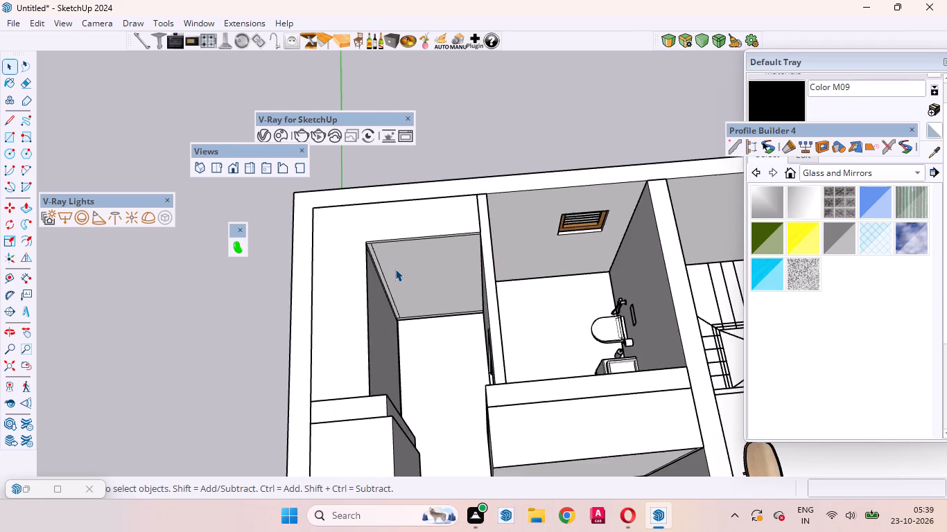
Recess the base strips on both wings of the L-shaped wardrobe in the first bedroom's dressing area, repeating the previous Push/Pull distance.
{"action": "scroll", "coordinate": [394, 269], "scroll_direction": "up", "scroll_amount": 16}
{"action": "scroll", "coordinate": [525, 403], "scroll_direction": "up", "scroll_amount": 5}
{"action": "middle_click_drag", "start_coordinate": [525, 391], "coordinate": [476, 321]}
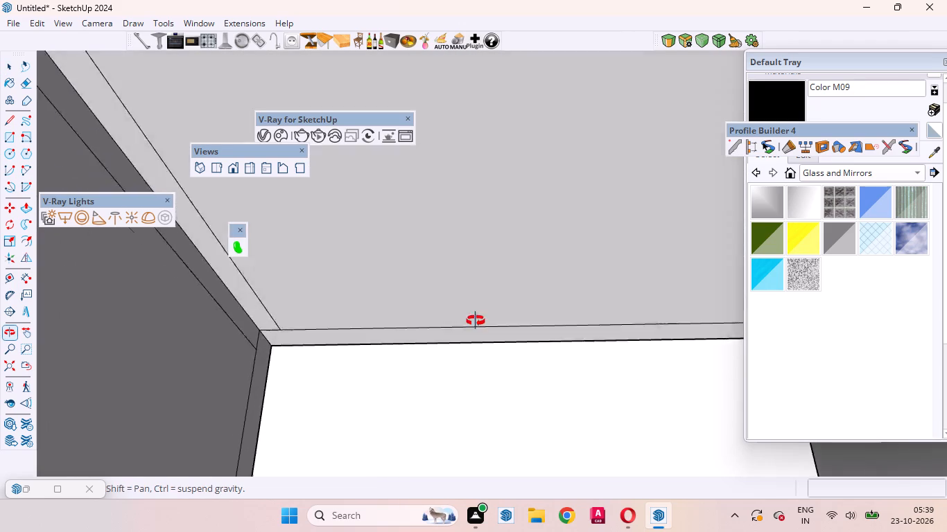
{"action": "middle_click_drag", "start_coordinate": [476, 321], "coordinate": [426, 186]}
{"action": "left_click", "coordinate": [473, 258]}
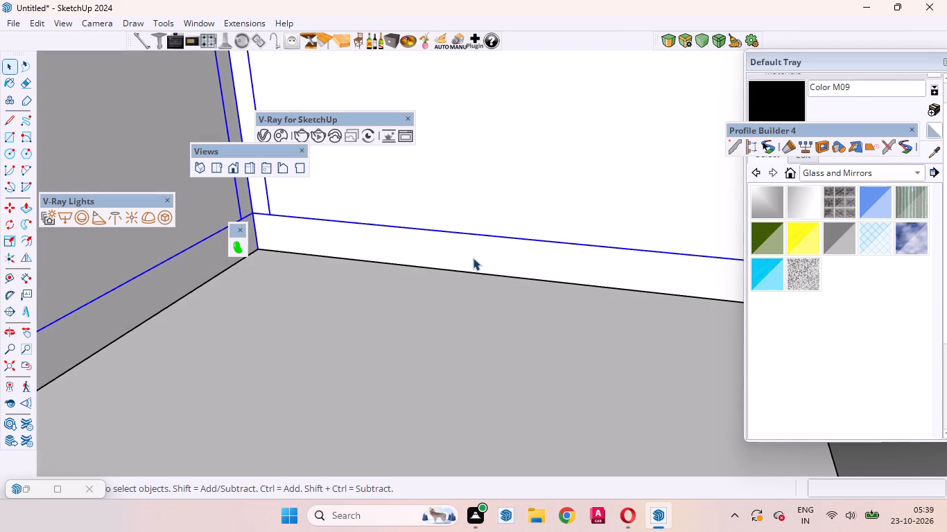
{"action": "double_click", "coordinate": [473, 258]}
{"action": "left_click", "coordinate": [479, 258]}
{"action": "middle_click_drag", "start_coordinate": [482, 258], "coordinate": [513, 322]}
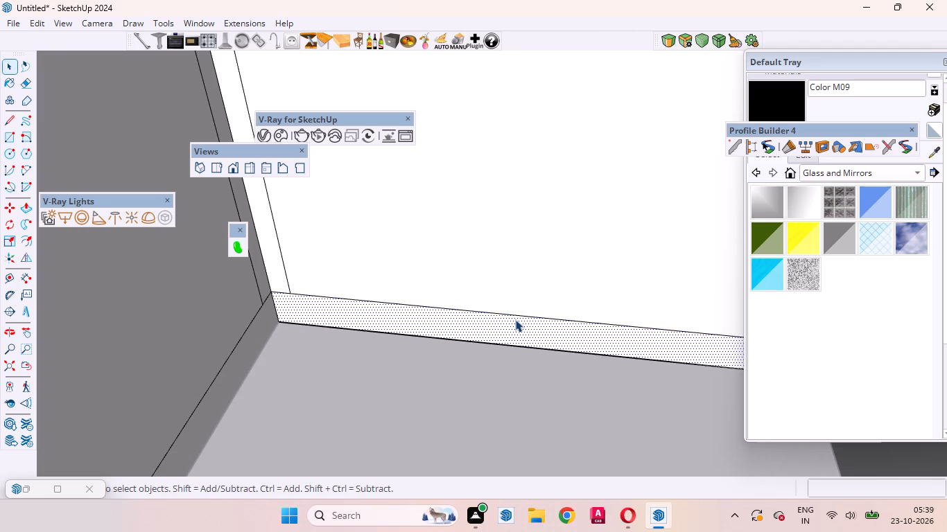
{"action": "key", "text": "p"}
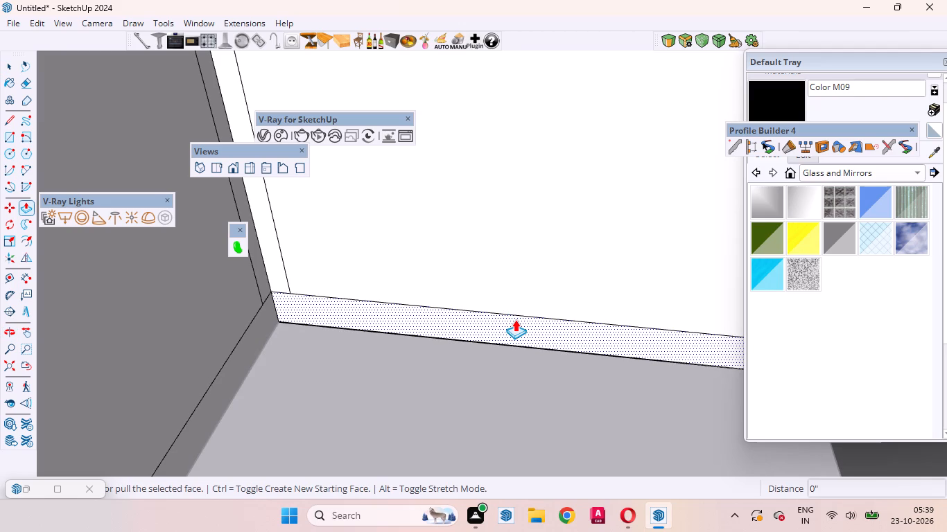
{"action": "double_click", "coordinate": [515, 319]}
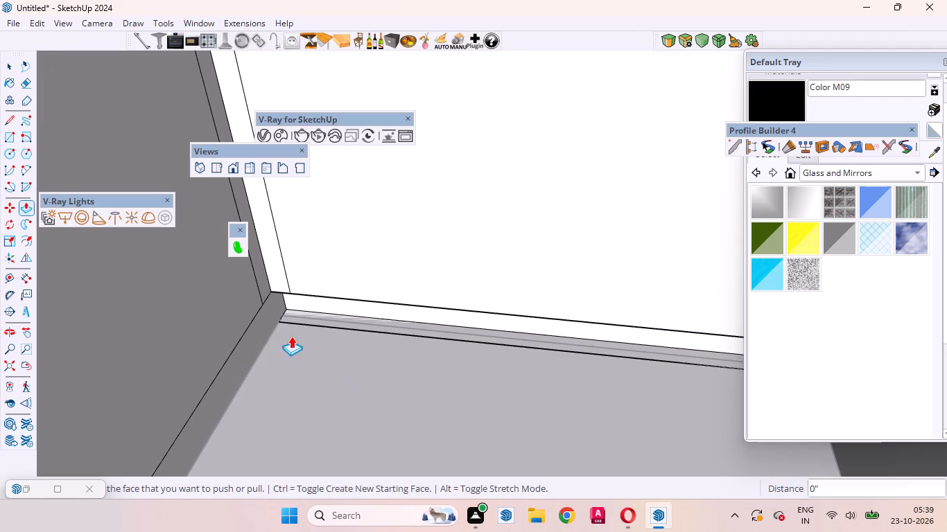
{"action": "double_click", "coordinate": [262, 330]}
{"action": "scroll", "coordinate": [320, 359], "scroll_direction": "down", "scroll_amount": 13}
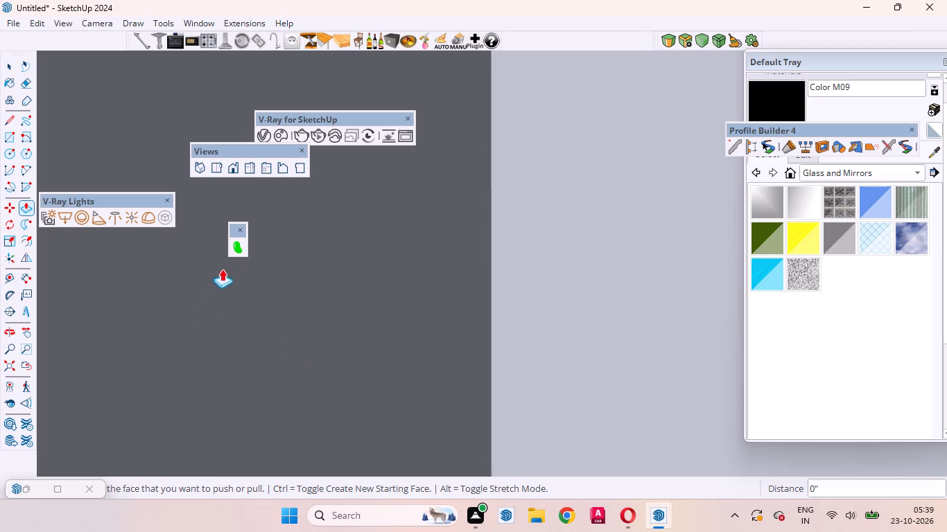
{"action": "left_click", "coordinate": [218, 166]}
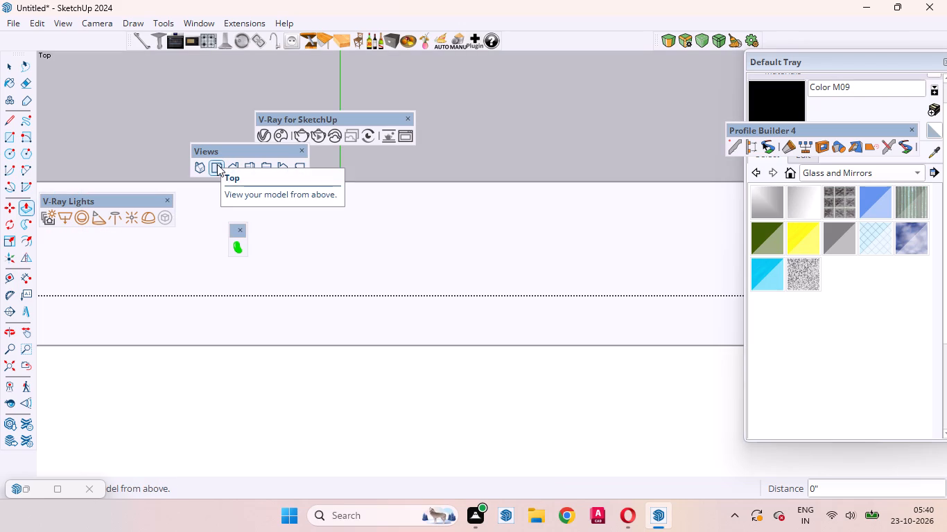
{"action": "key", "text": "space"}
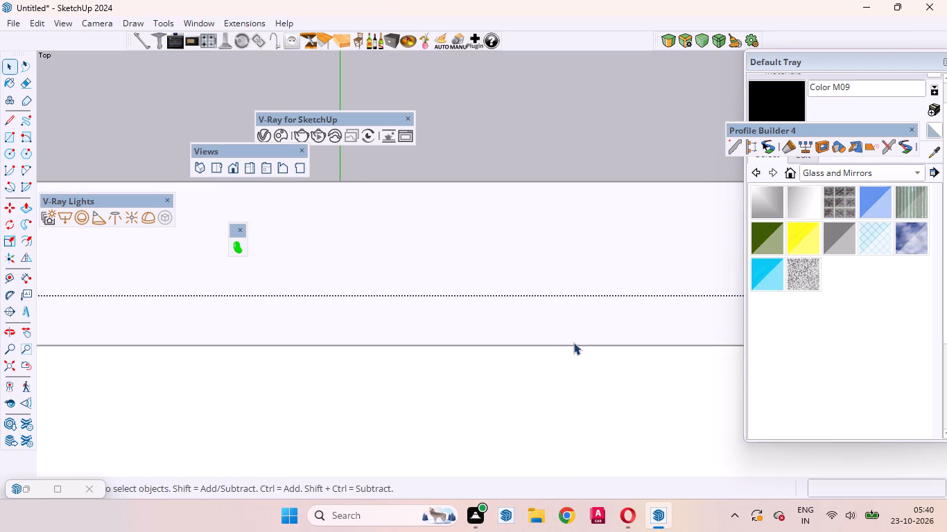
{"action": "scroll", "coordinate": [573, 342], "scroll_direction": "down", "scroll_amount": 16}
{"action": "scroll", "coordinate": [596, 245], "scroll_direction": "down", "scroll_amount": 5}
{"action": "scroll", "coordinate": [428, 297], "scroll_direction": "down", "scroll_amount": 4}
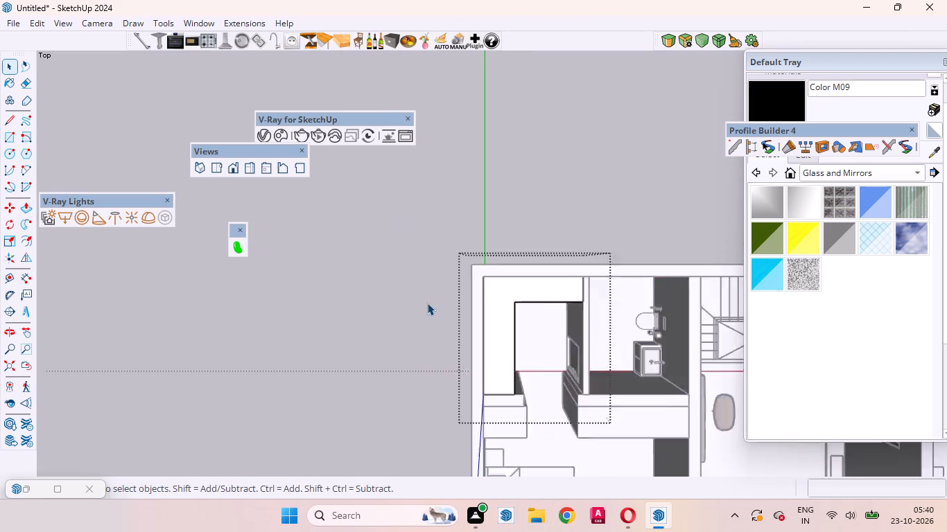
{"action": "scroll", "coordinate": [427, 303], "scroll_direction": "down", "scroll_amount": 18}
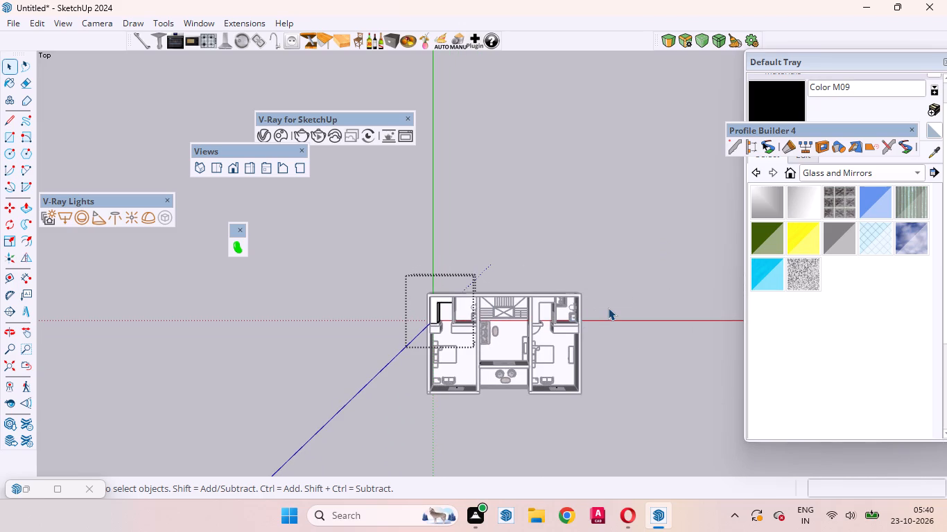
{"action": "left_click", "coordinate": [610, 308]}
Recess both base strips of the matching L-shaped wardrobe in the other bedroom's dressing area with the same Push/Pull distance.
{"action": "scroll", "coordinate": [541, 310], "scroll_direction": "up", "scroll_amount": 10}
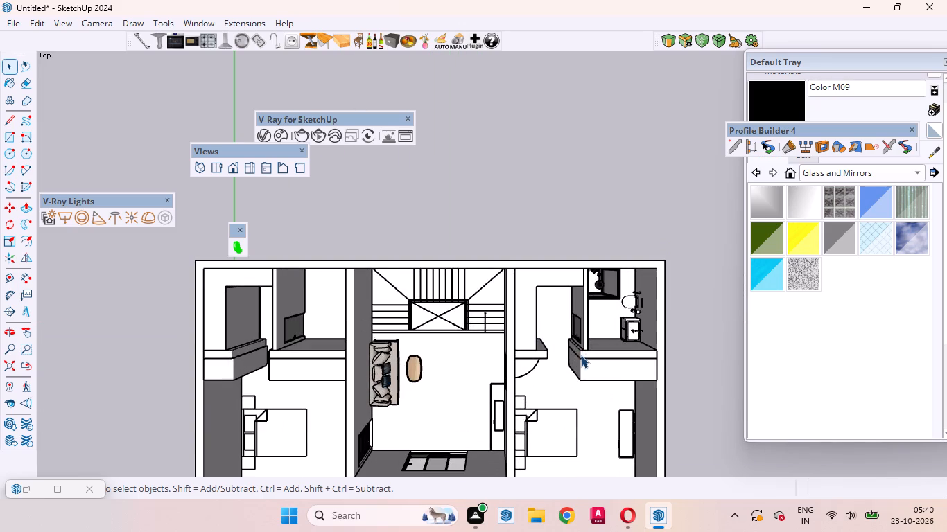
{"action": "middle_click_drag", "start_coordinate": [581, 356], "coordinate": [418, 166]}
{"action": "scroll", "coordinate": [484, 291], "scroll_direction": "up", "scroll_amount": 6}
{"action": "scroll", "coordinate": [532, 360], "scroll_direction": "up", "scroll_amount": 5}
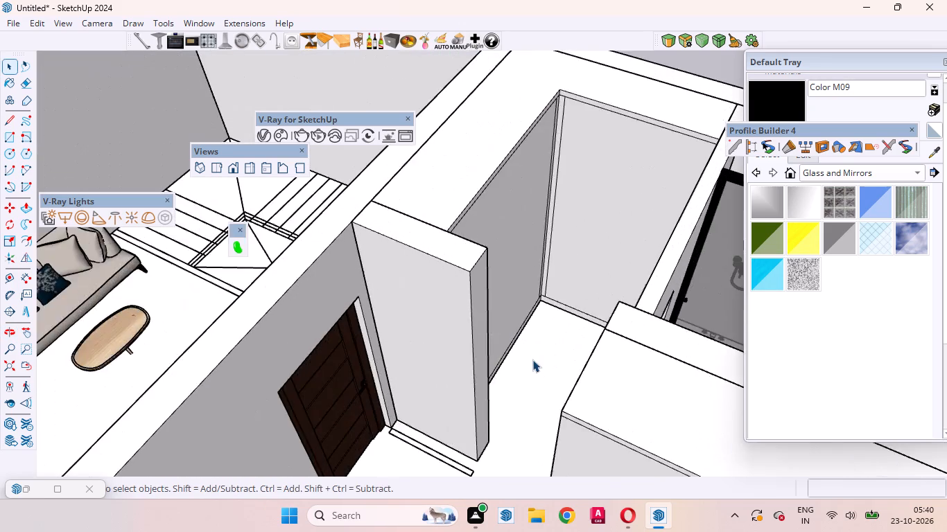
{"action": "scroll", "coordinate": [530, 331], "scroll_direction": "up", "scroll_amount": 11}
{"action": "scroll", "coordinate": [610, 227], "scroll_direction": "up", "scroll_amount": 5}
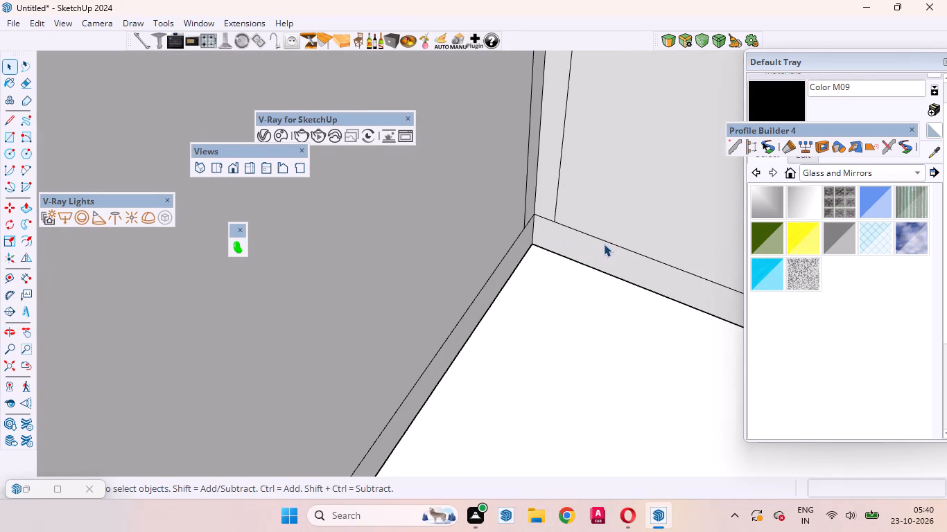
{"action": "left_click", "coordinate": [603, 249]}
{"action": "double_click", "coordinate": [604, 249]}
{"action": "left_click", "coordinate": [609, 259]}
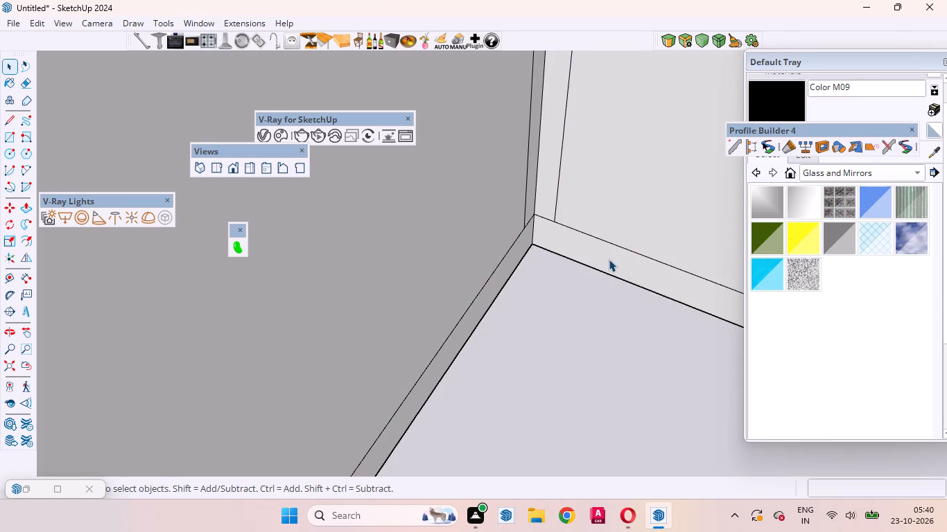
{"action": "key", "text": "p"}
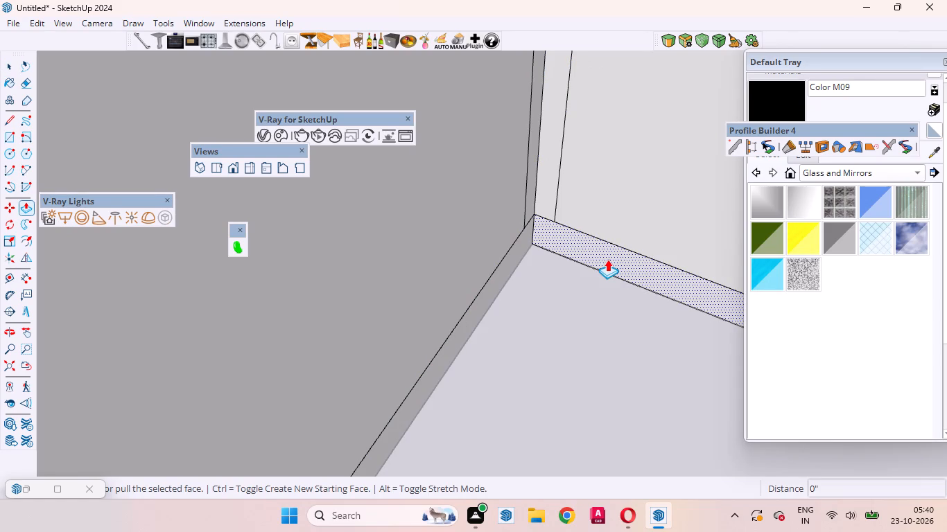
{"action": "double_click", "coordinate": [607, 259]}
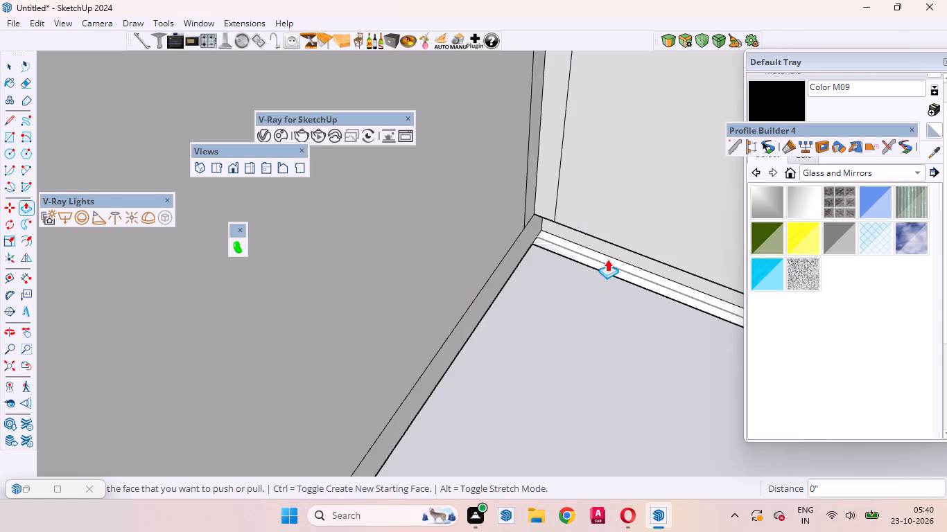
{"action": "double_click", "coordinate": [522, 257]}
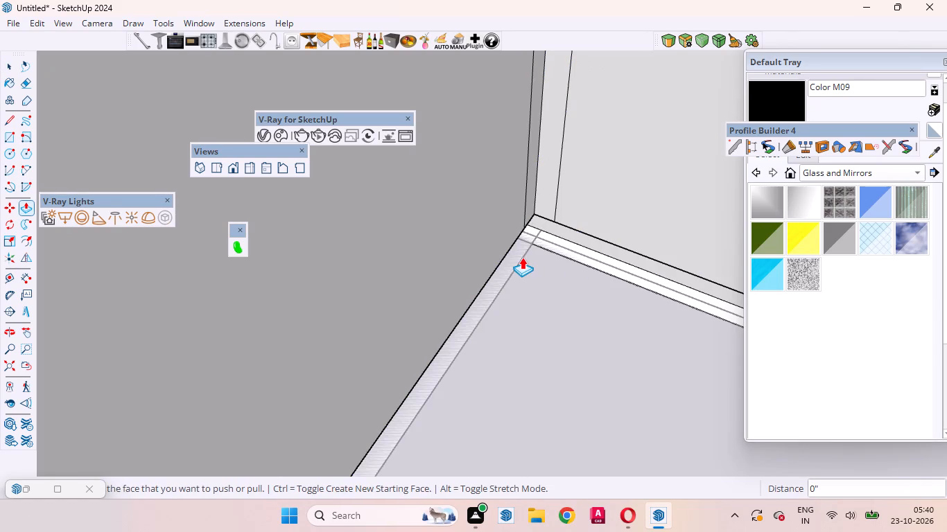
{"action": "key", "text": "space"}
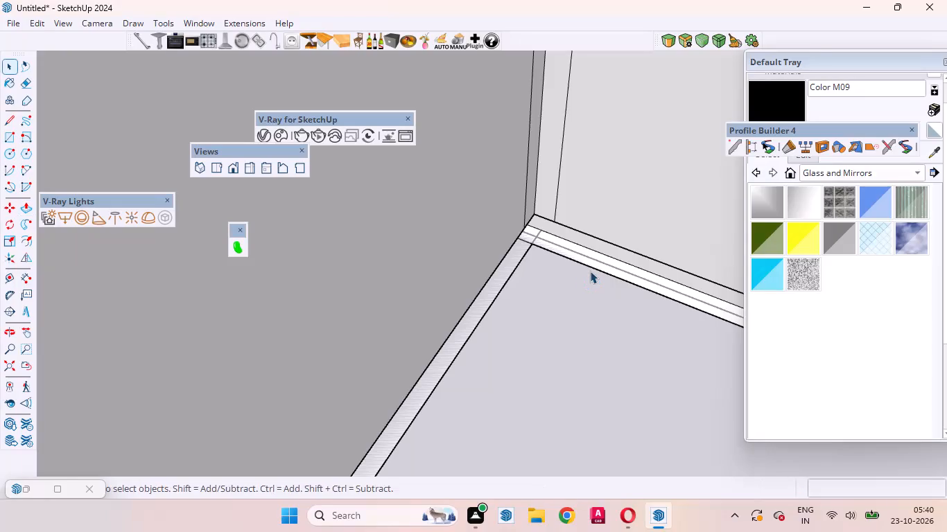
Delete the wardrobe's leftover bottom edge and the strip face lying on the floor in front of the recessed base.
{"action": "middle_click_drag", "start_coordinate": [587, 254], "coordinate": [540, 169]}
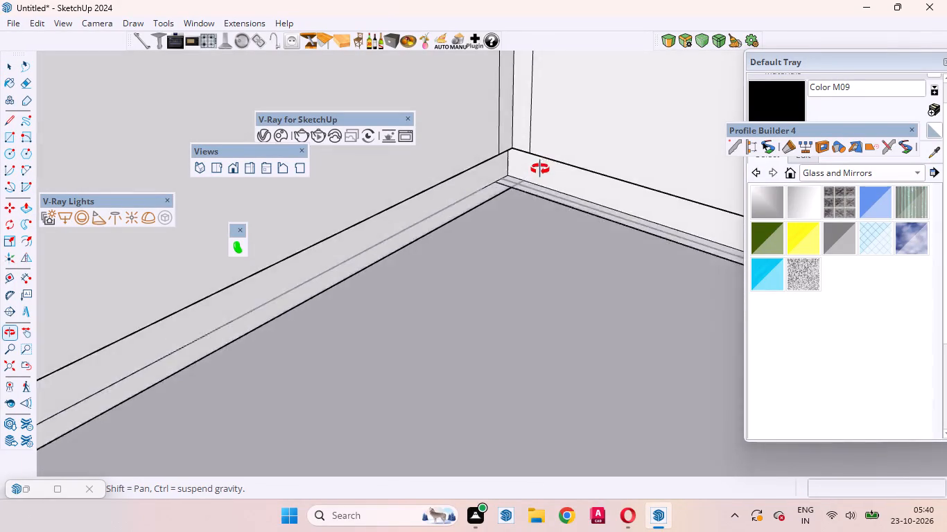
{"action": "middle_click_drag", "start_coordinate": [540, 169], "coordinate": [574, 272]}
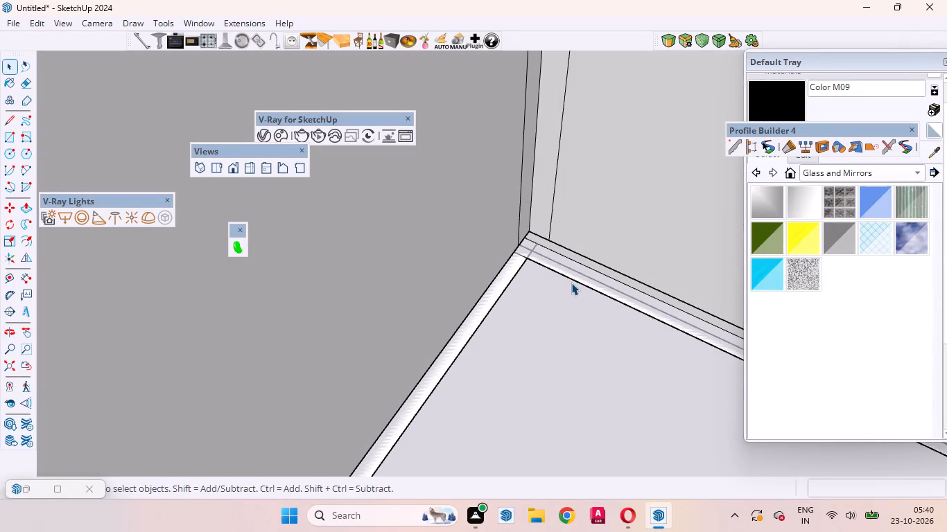
{"action": "left_click", "coordinate": [570, 277]}
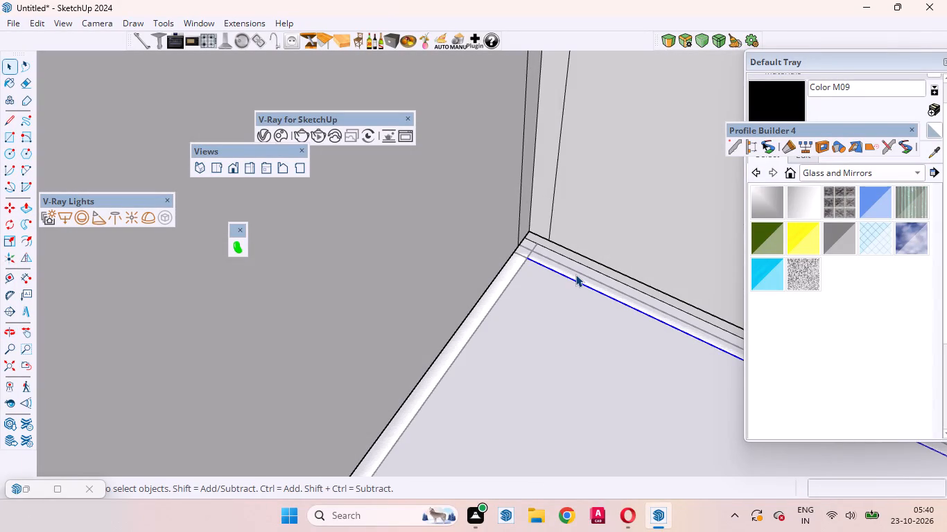
{"action": "key", "text": "Delete"}
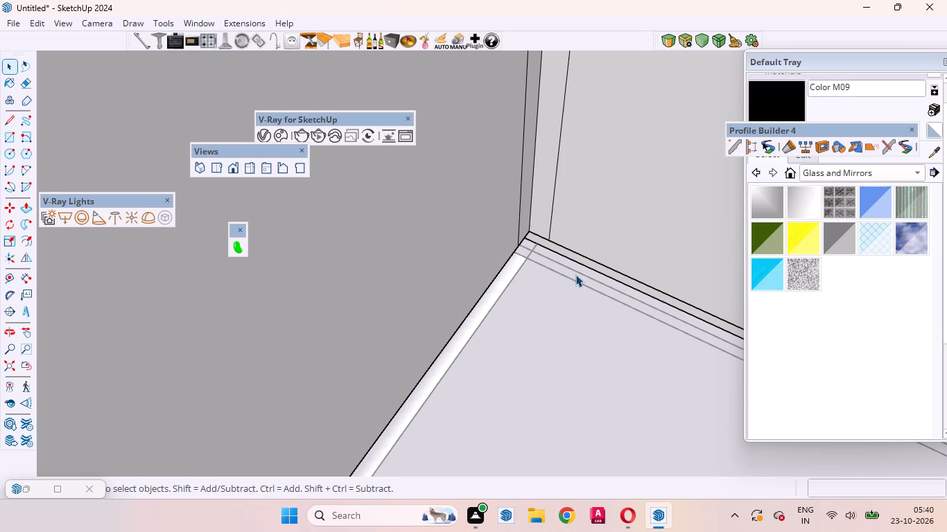
{"action": "left_click", "coordinate": [515, 274]}
{"action": "key", "text": "Delete"}
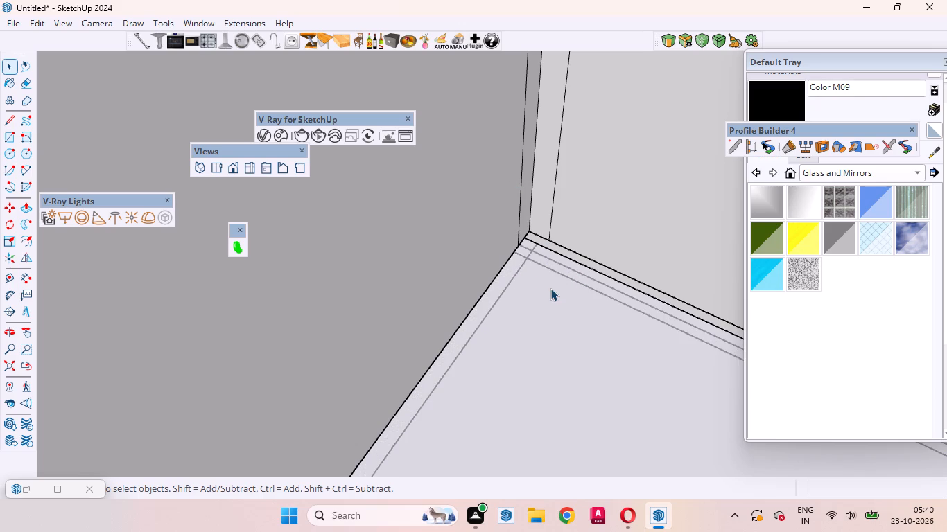
Delete the leftover plan outline edges that cross on the dressing area floor at the L-shaped wardrobe's inner corner.
{"action": "left_click", "coordinate": [530, 262]}
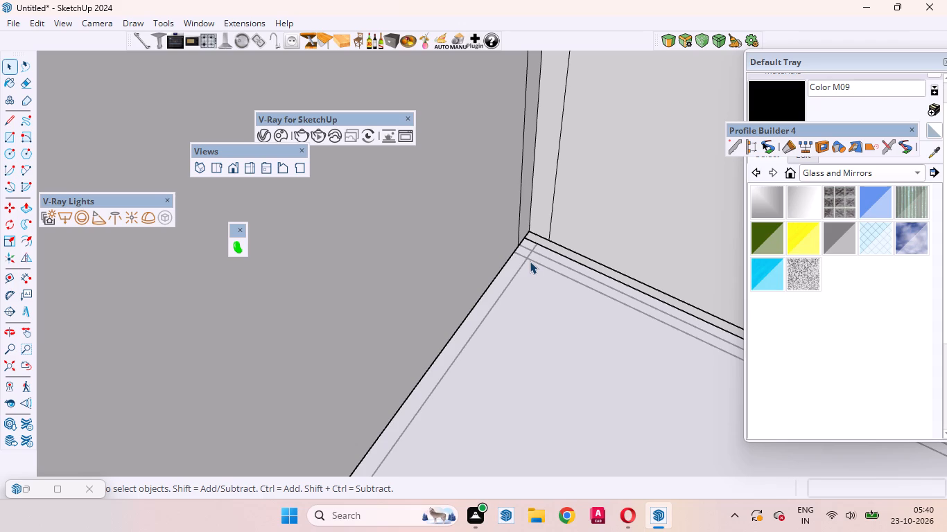
{"action": "double_click", "coordinate": [527, 256]}
{"action": "left_click", "coordinate": [527, 256]}
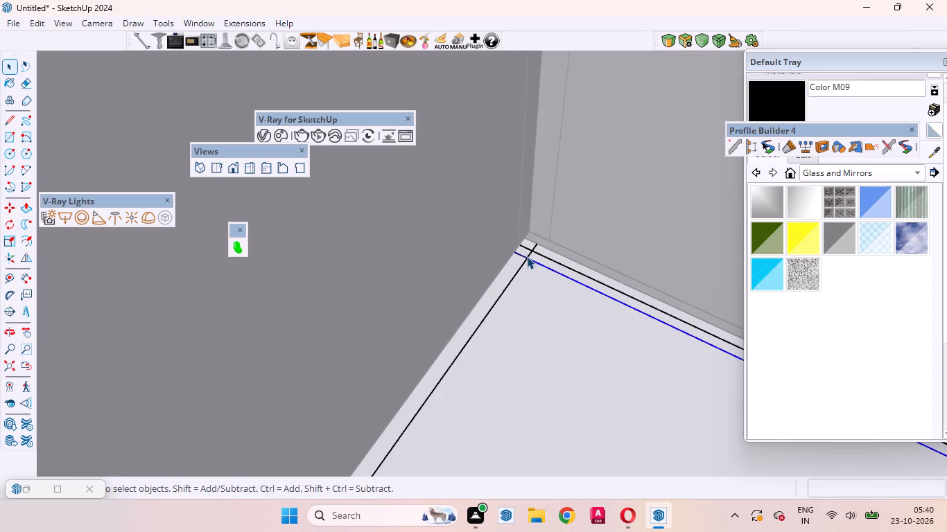
{"action": "left_click", "coordinate": [527, 256]}
{"action": "key", "text": "Delete"}
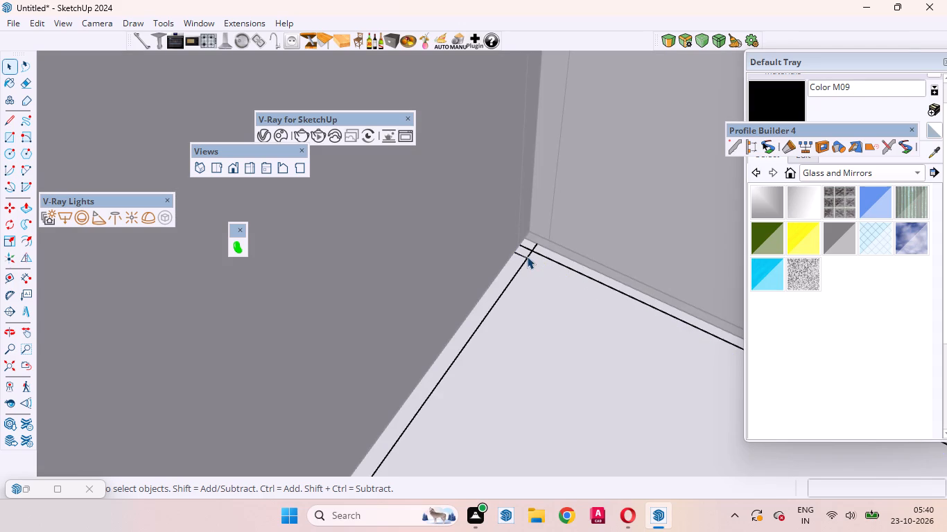
{"action": "left_click", "coordinate": [527, 256]}
{"action": "key", "text": "Delete"}
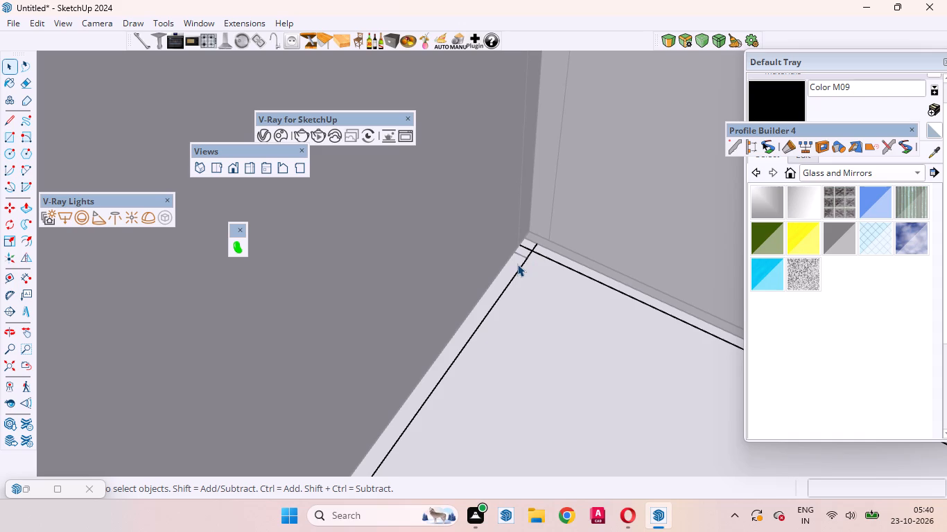
{"action": "left_click", "coordinate": [523, 263]}
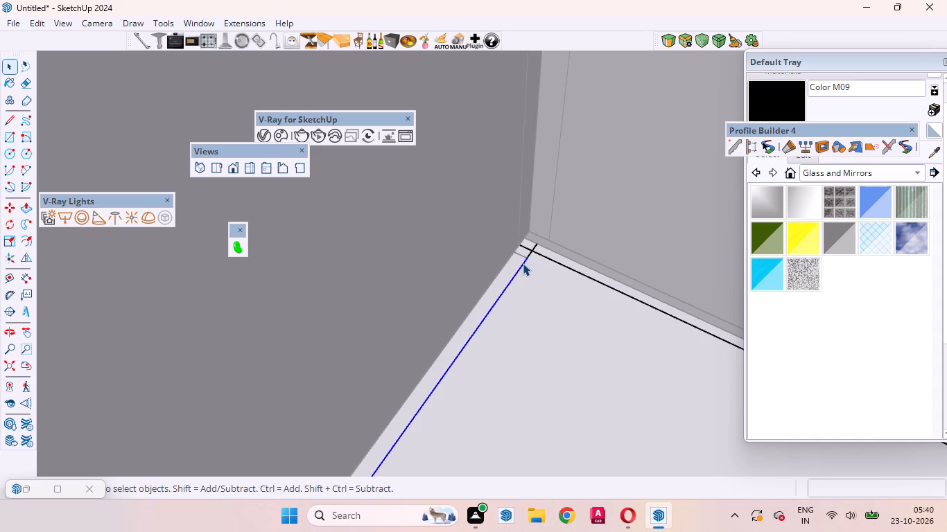
{"action": "key", "text": "Delete"}
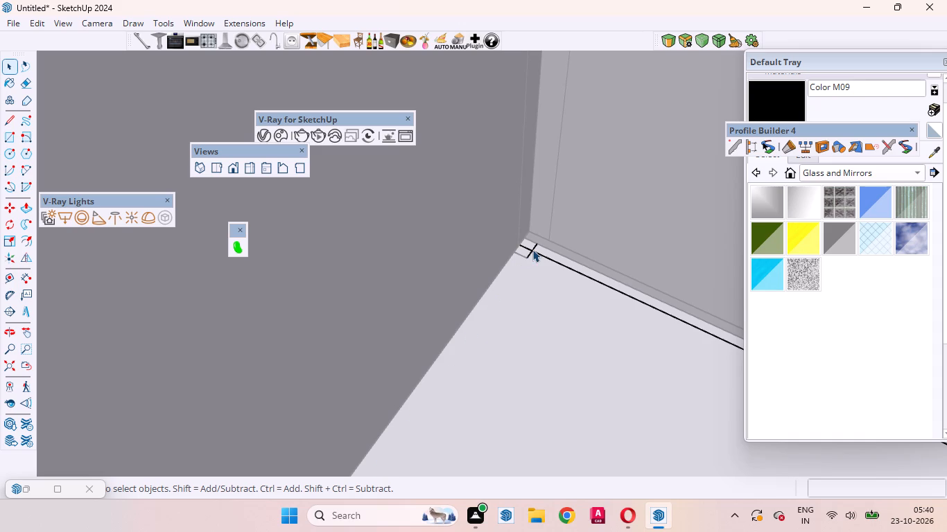
{"action": "left_click", "coordinate": [532, 249]}
{"action": "key", "text": "Delete"}
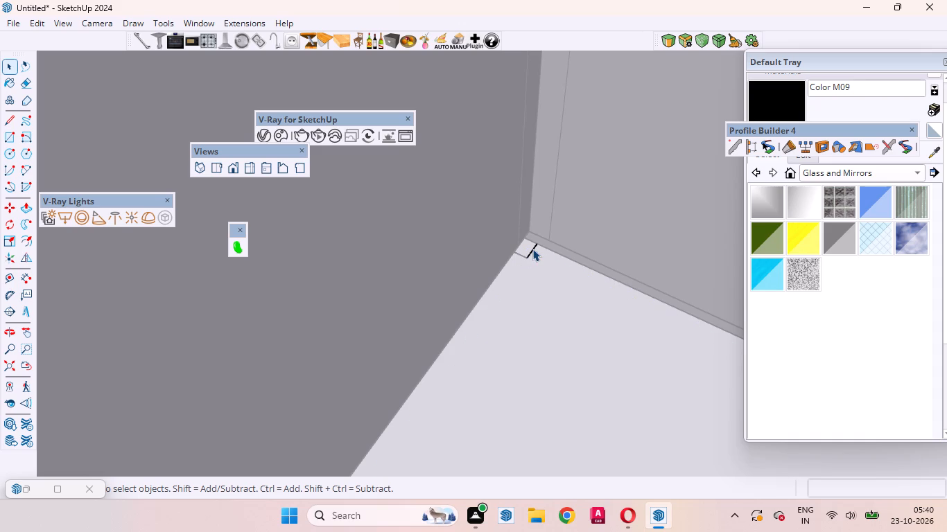
{"action": "left_click", "coordinate": [532, 249]}
{"action": "key", "text": "Delete"}
Delete the short stub edge remaining on the floor beside the recessed base at the wardrobe's inner corner.
{"action": "scroll", "coordinate": [532, 249], "scroll_direction": "down", "scroll_amount": 4}
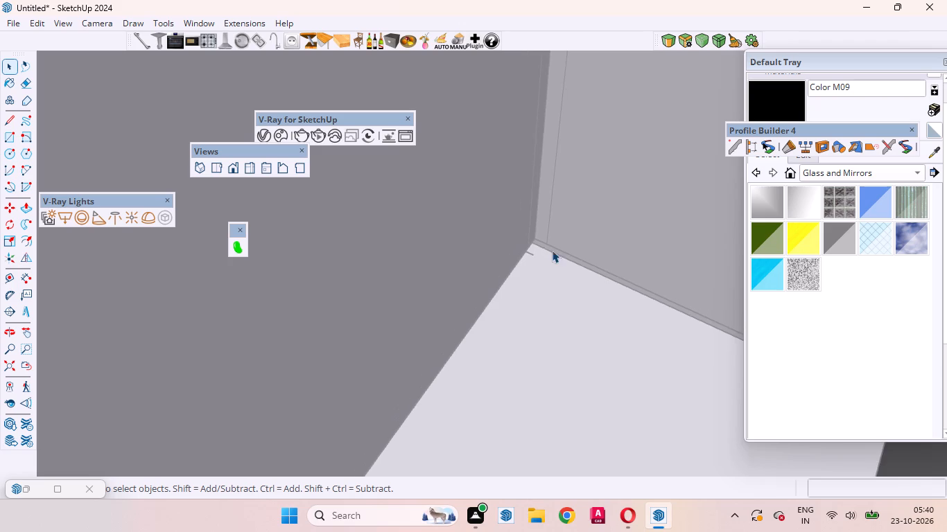
{"action": "scroll", "coordinate": [552, 250], "scroll_direction": "down", "scroll_amount": 19}
{"action": "left_click", "coordinate": [634, 217]}
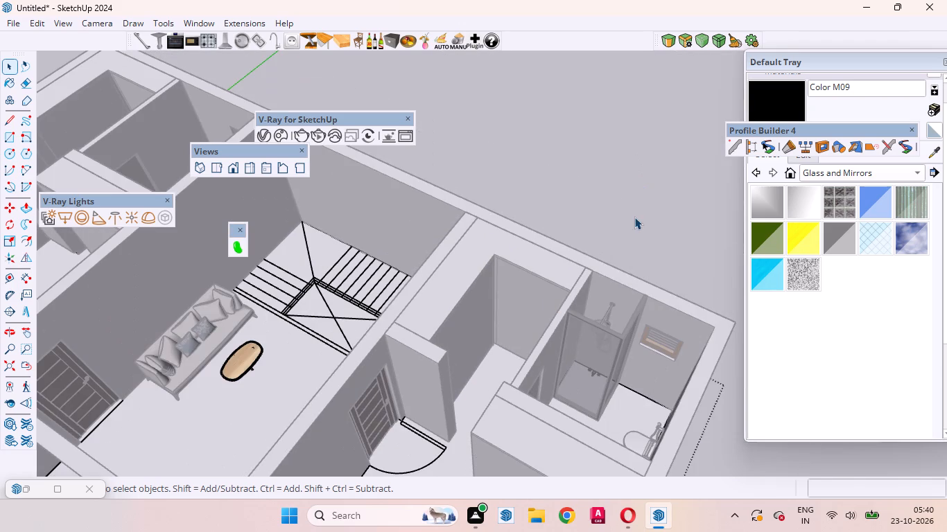
{"action": "scroll", "coordinate": [528, 379], "scroll_direction": "up", "scroll_amount": 5}
{"action": "scroll", "coordinate": [468, 335], "scroll_direction": "up", "scroll_amount": 16}
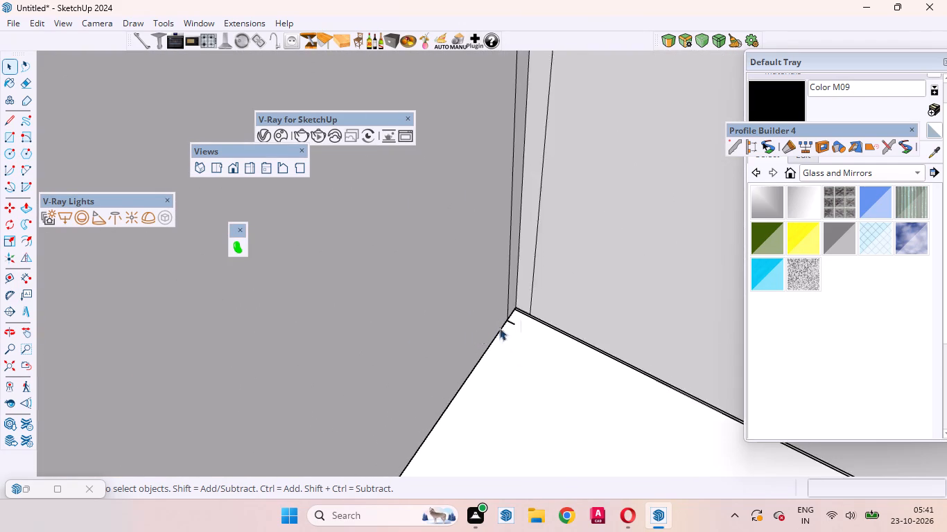
{"action": "scroll", "coordinate": [499, 328], "scroll_direction": "up", "scroll_amount": 5}
{"action": "scroll", "coordinate": [540, 316], "scroll_direction": "up", "scroll_amount": 17}
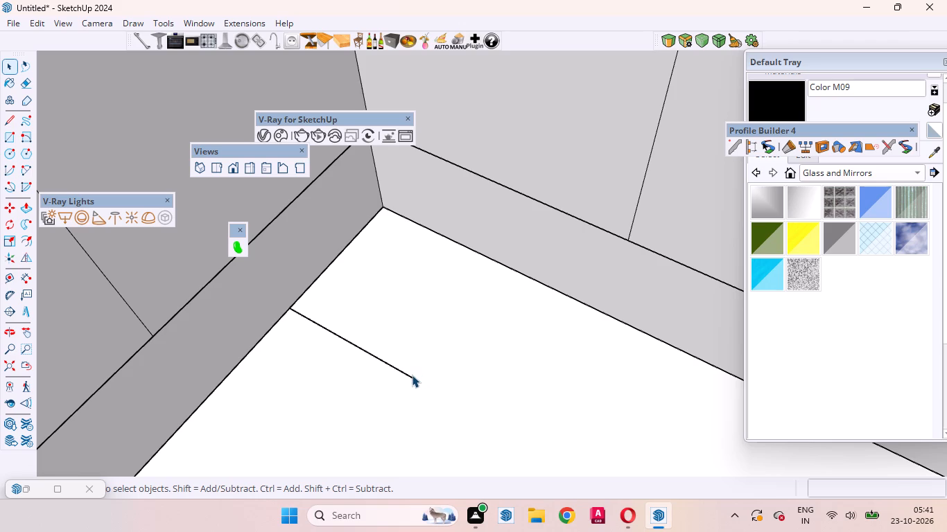
{"action": "left_click", "coordinate": [412, 375]}
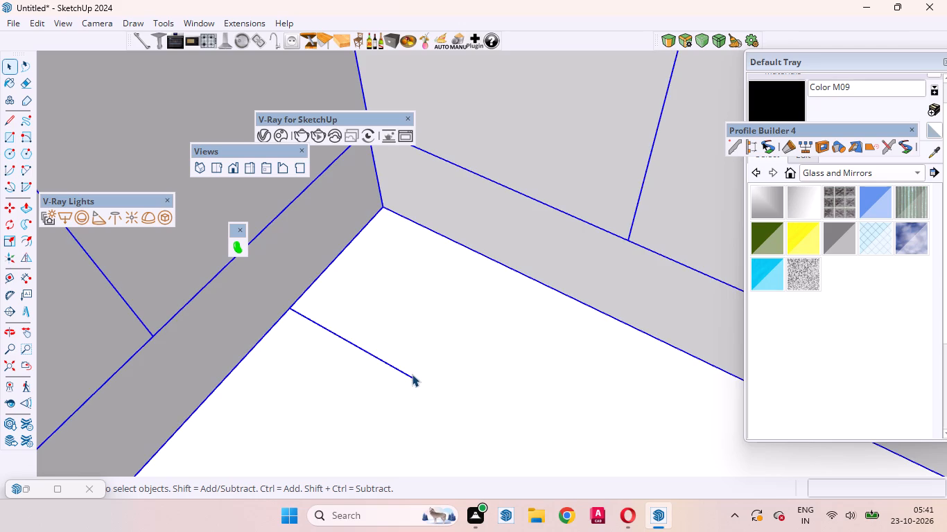
{"action": "left_click", "coordinate": [412, 374]}
{"action": "left_click", "coordinate": [412, 374]}
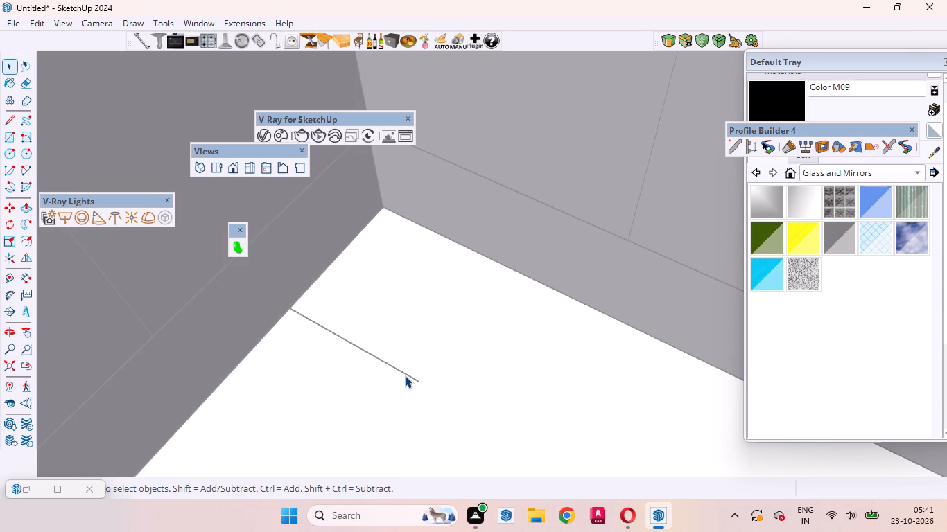
{"action": "double_click", "coordinate": [405, 375]}
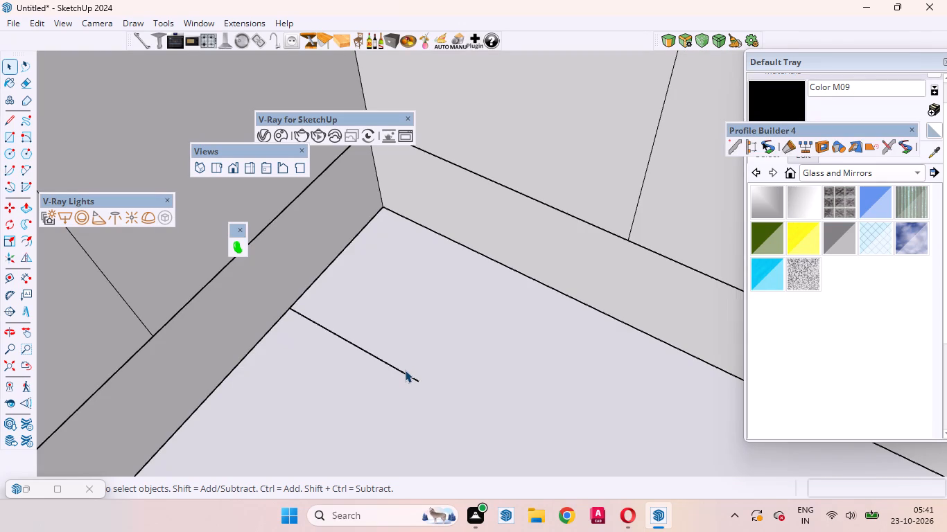
{"action": "left_click", "coordinate": [405, 371]}
{"action": "left_click", "coordinate": [405, 371]}
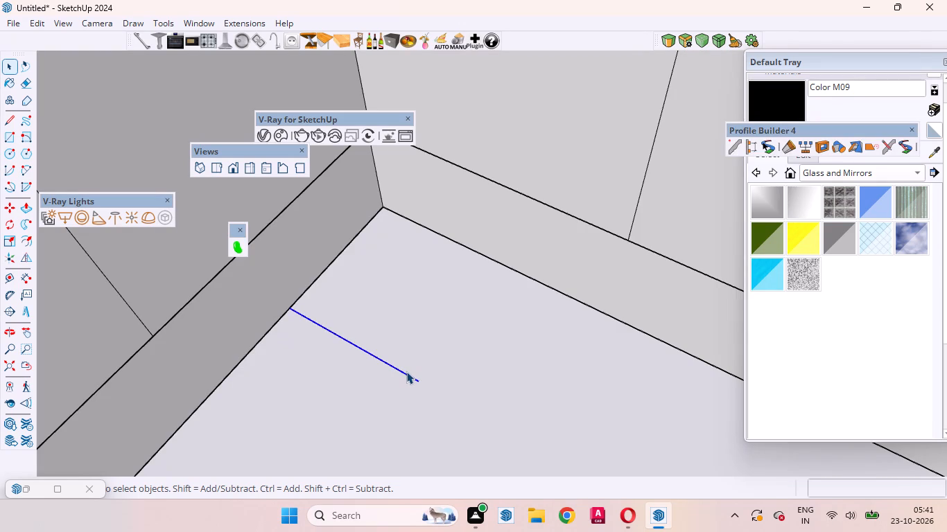
{"action": "key", "text": "Delete"}
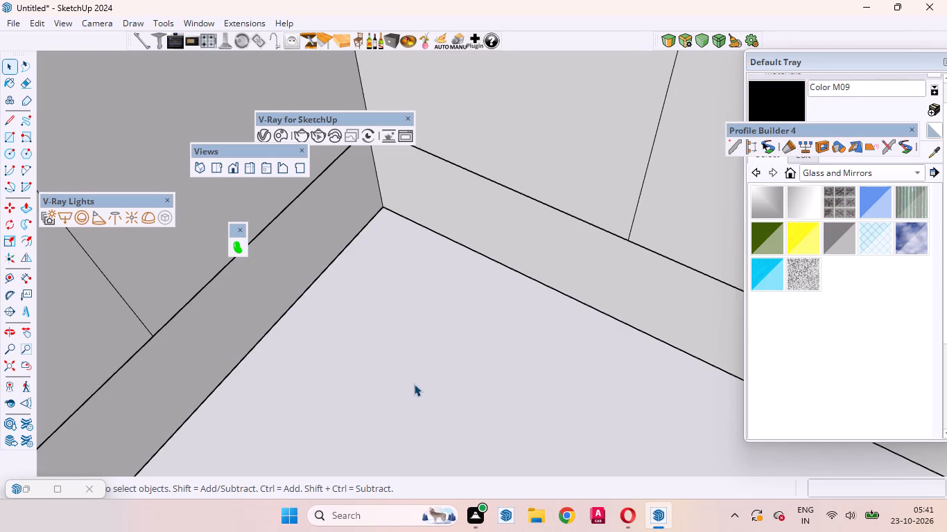
{"action": "double_click", "coordinate": [414, 385]}
{"action": "scroll", "coordinate": [438, 397], "scroll_direction": "down", "scroll_amount": 9}
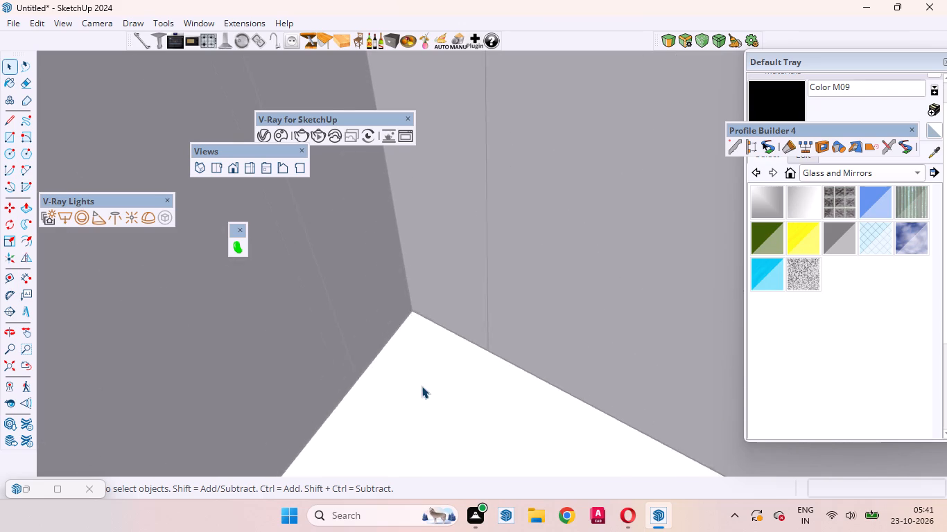
{"action": "scroll", "coordinate": [422, 386], "scroll_direction": "down", "scroll_amount": 16}
{"action": "scroll", "coordinate": [425, 380], "scroll_direction": "up", "scroll_amount": 1}
{"action": "scroll", "coordinate": [425, 380], "scroll_direction": "down", "scroll_amount": 20}
{"action": "scroll", "coordinate": [425, 380], "scroll_direction": "down", "scroll_amount": 4}
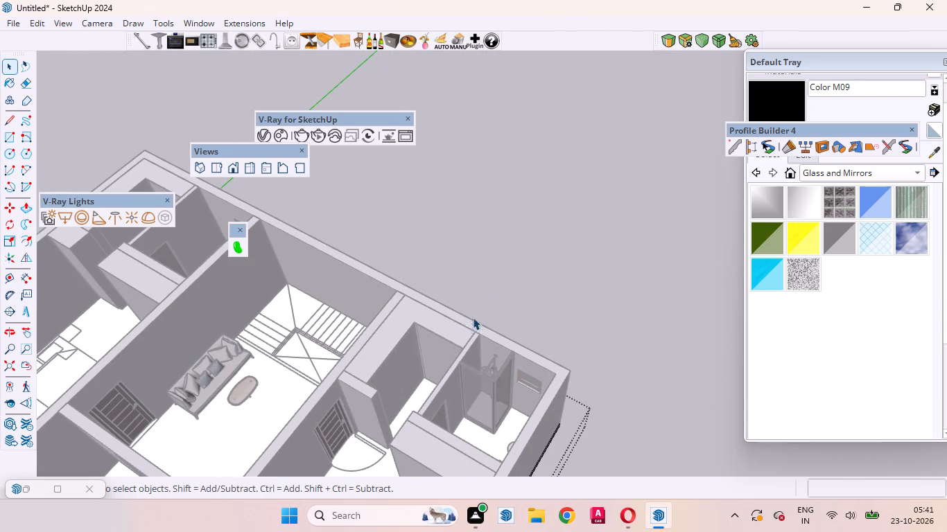
{"action": "left_click", "coordinate": [519, 280]}
{"action": "left_click", "coordinate": [519, 282]}
Delete the leftover outline edge on the floor in front of the rear wardrobe wing in the other bedroom's dressing area.
{"action": "scroll", "coordinate": [364, 357], "scroll_direction": "up", "scroll_amount": 6}
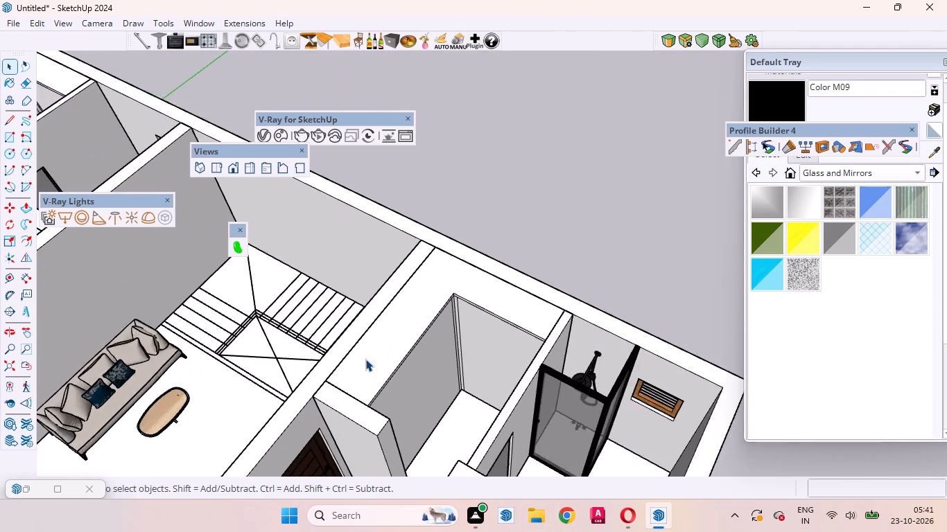
{"action": "scroll", "coordinate": [370, 360], "scroll_direction": "up", "scroll_amount": 5}
{"action": "scroll", "coordinate": [460, 296], "scroll_direction": "up", "scroll_amount": 4}
{"action": "scroll", "coordinate": [494, 286], "scroll_direction": "down", "scroll_amount": 5}
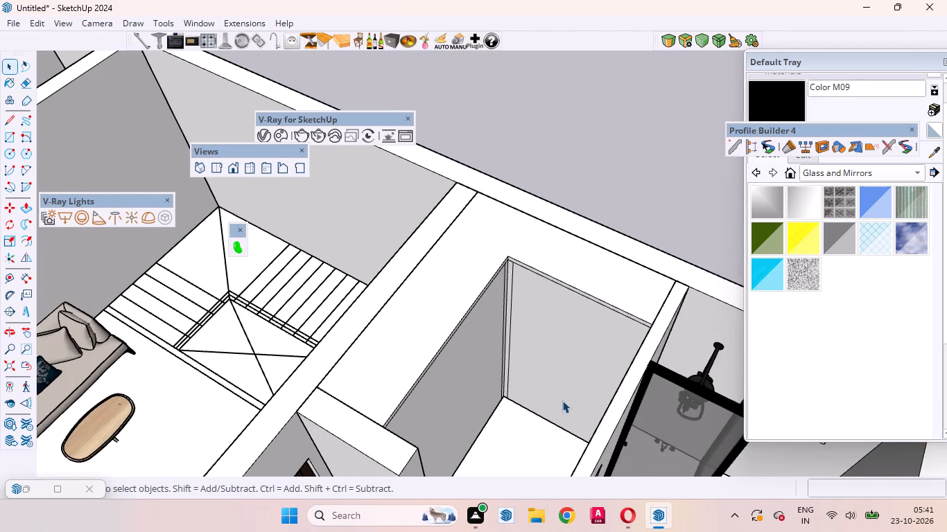
{"action": "middle_click_drag", "start_coordinate": [572, 415], "coordinate": [678, 228]}
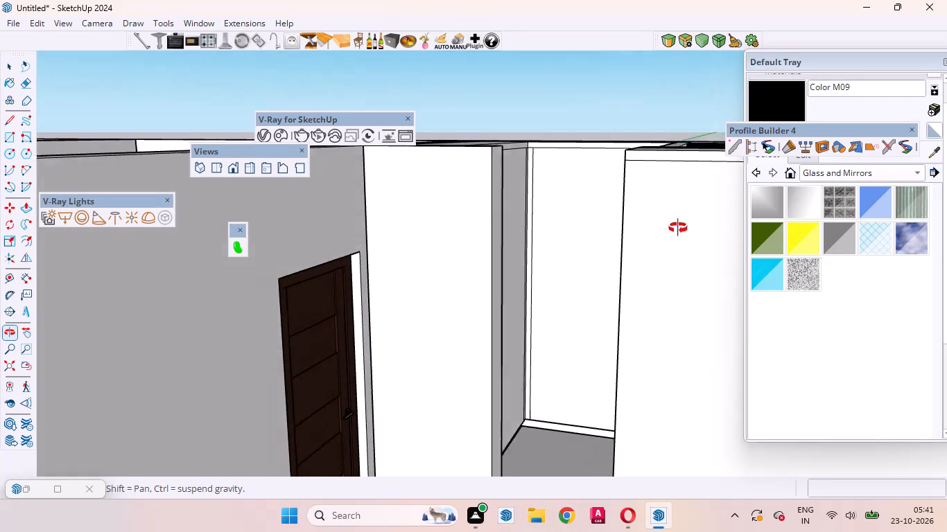
{"action": "middle_click_drag", "start_coordinate": [678, 228], "coordinate": [740, 314]}
{"action": "scroll", "coordinate": [740, 314], "scroll_direction": "down", "scroll_amount": 19}
{"action": "scroll", "coordinate": [435, 375], "scroll_direction": "up", "scroll_amount": 2}
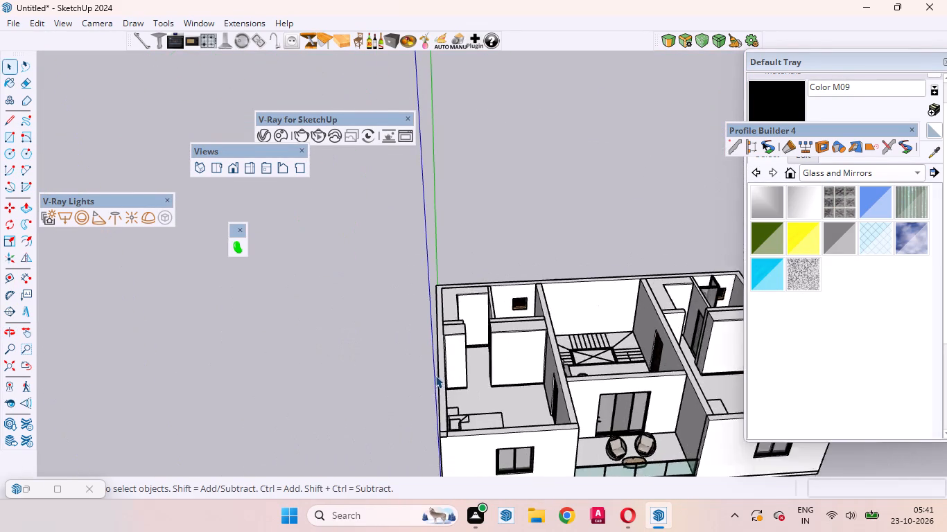
{"action": "scroll", "coordinate": [435, 375], "scroll_direction": "up", "scroll_amount": 9}
{"action": "scroll", "coordinate": [540, 322], "scroll_direction": "up", "scroll_amount": 16}
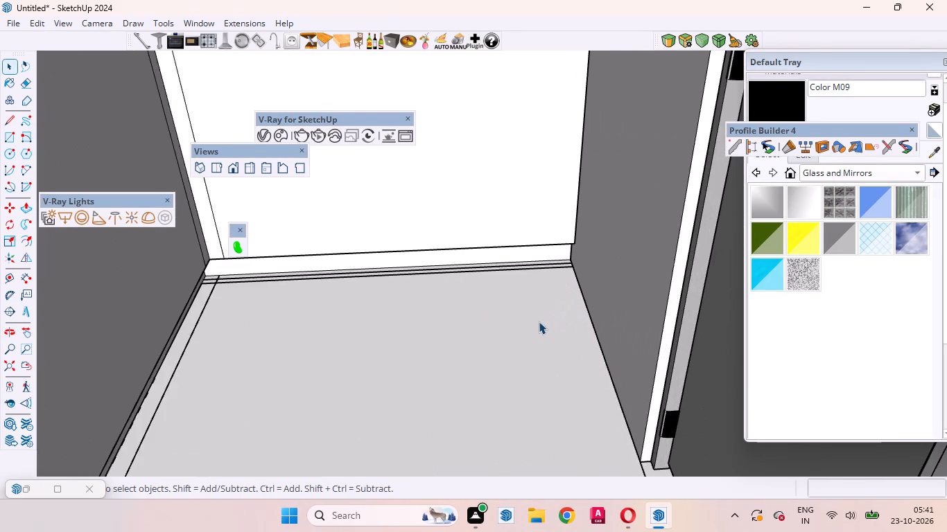
{"action": "middle_click_drag", "start_coordinate": [537, 322], "coordinate": [528, 442]}
{"action": "scroll", "coordinate": [511, 396], "scroll_direction": "up", "scroll_amount": 3}
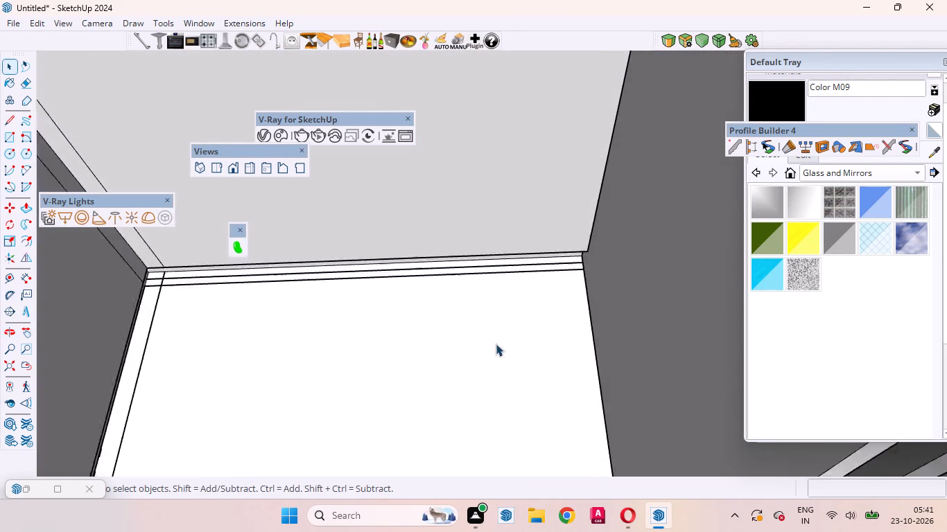
{"action": "scroll", "coordinate": [496, 344], "scroll_direction": "up", "scroll_amount": 2}
{"action": "scroll", "coordinate": [481, 287], "scroll_direction": "up", "scroll_amount": 9}
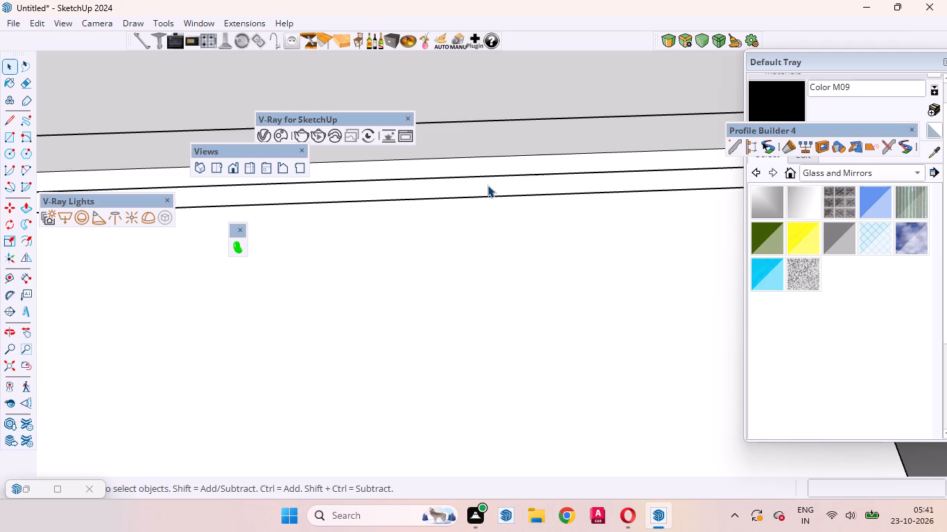
{"action": "left_click", "coordinate": [487, 199]}
{"action": "double_click", "coordinate": [487, 197]}
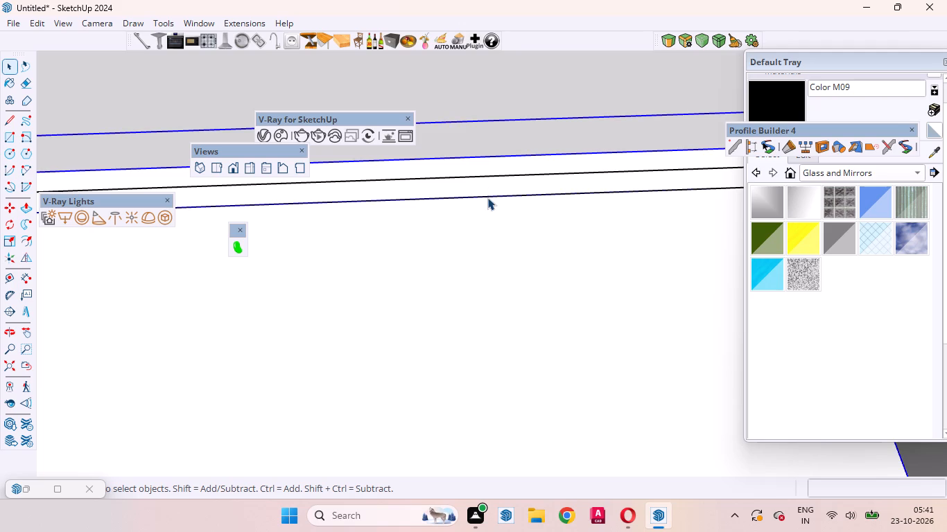
{"action": "left_click", "coordinate": [486, 196]}
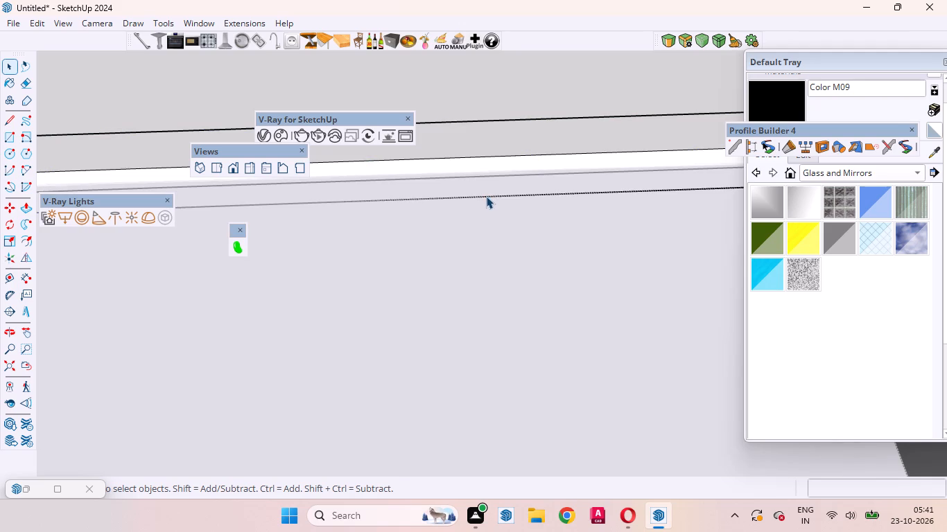
{"action": "left_click", "coordinate": [486, 196]}
{"action": "left_click", "coordinate": [486, 196]}
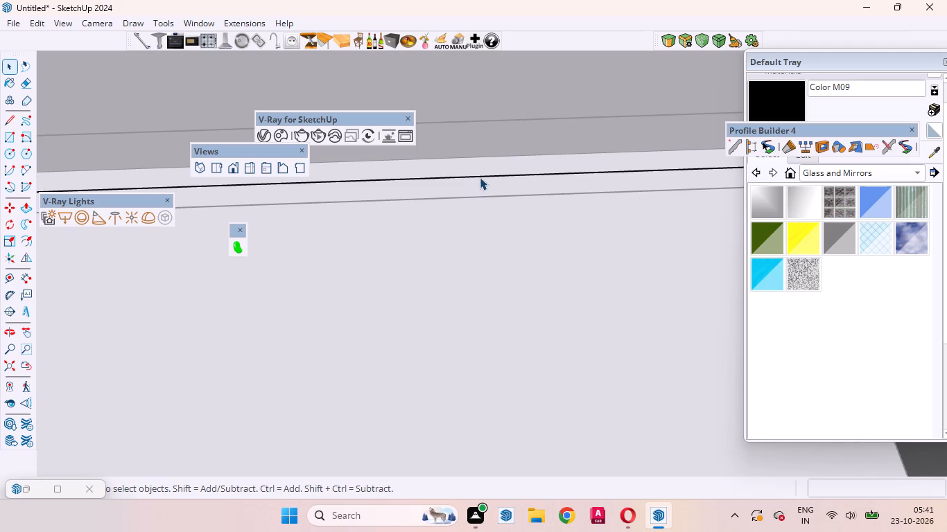
{"action": "left_click", "coordinate": [479, 177]}
{"action": "key", "text": "Delete"}
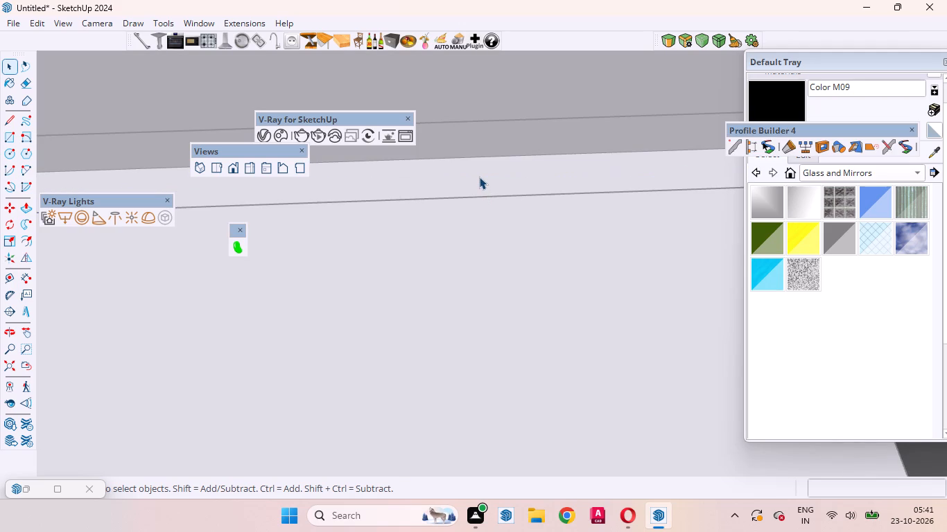
Delete the leftover plan outline edge running alongside the wardrobe's side wing on the other dressing area's floor.
{"action": "scroll", "coordinate": [627, 272], "scroll_direction": "down", "scroll_amount": 12}
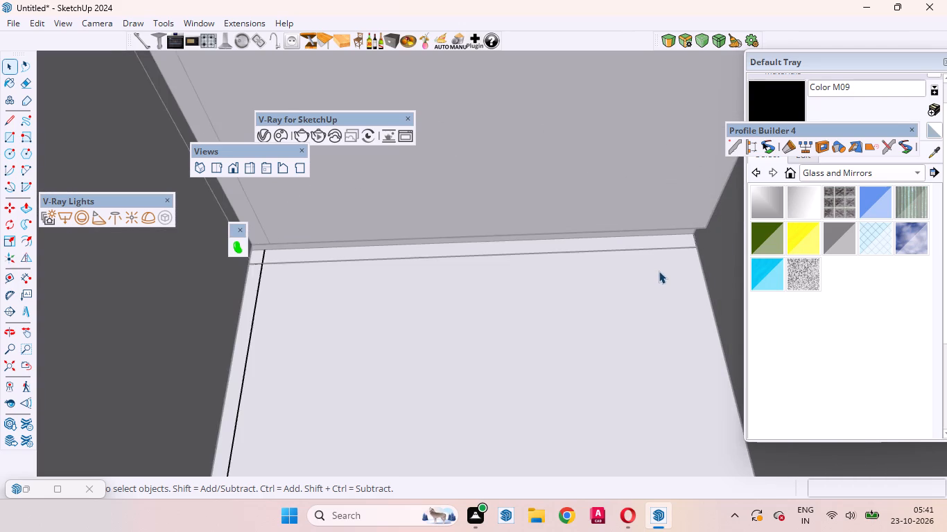
{"action": "scroll", "coordinate": [659, 271], "scroll_direction": "down", "scroll_amount": 3}
{"action": "scroll", "coordinate": [451, 518], "scroll_direction": "up", "scroll_amount": 4}
{"action": "scroll", "coordinate": [361, 398], "scroll_direction": "up", "scroll_amount": 8}
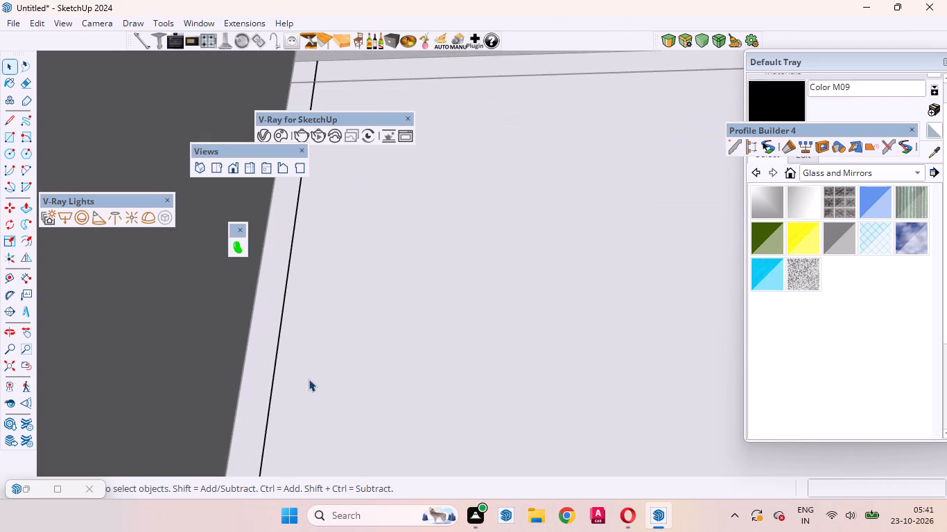
{"action": "scroll", "coordinate": [309, 379], "scroll_direction": "up", "scroll_amount": 5}
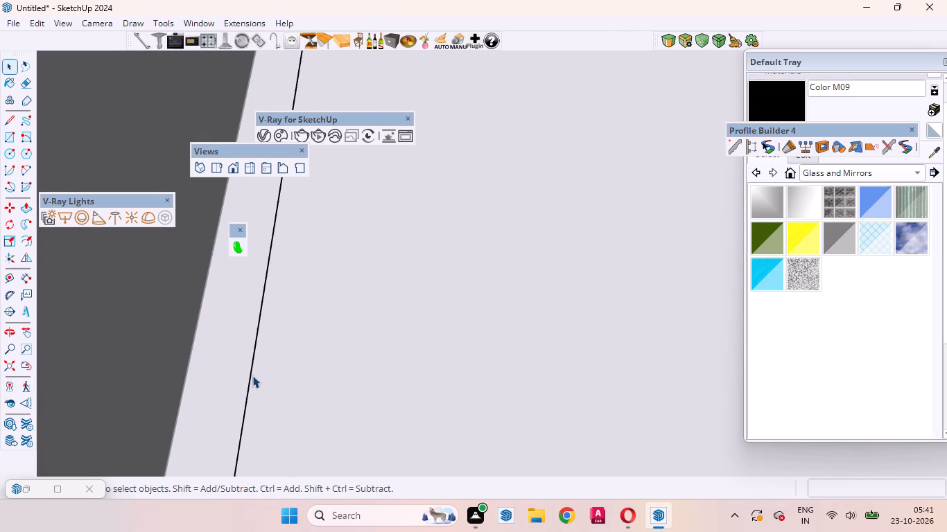
{"action": "left_click", "coordinate": [251, 377]}
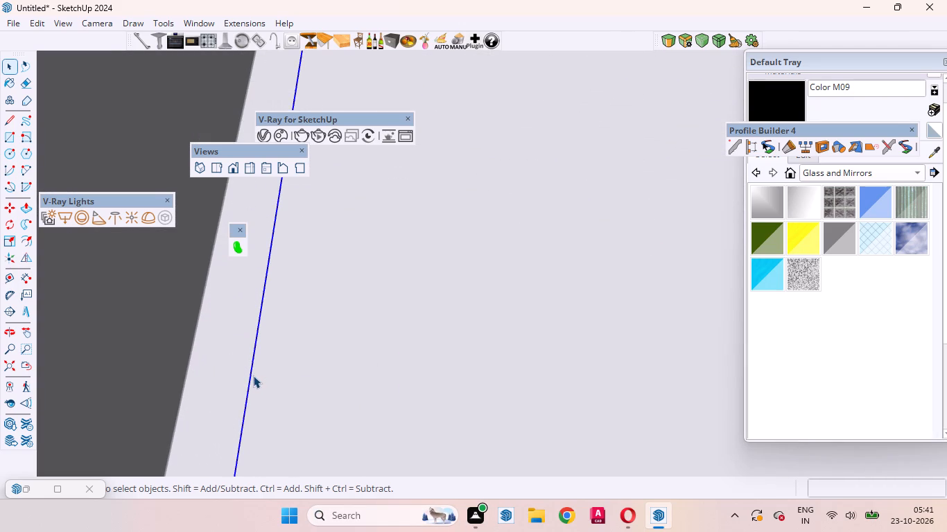
{"action": "key", "text": "Delete"}
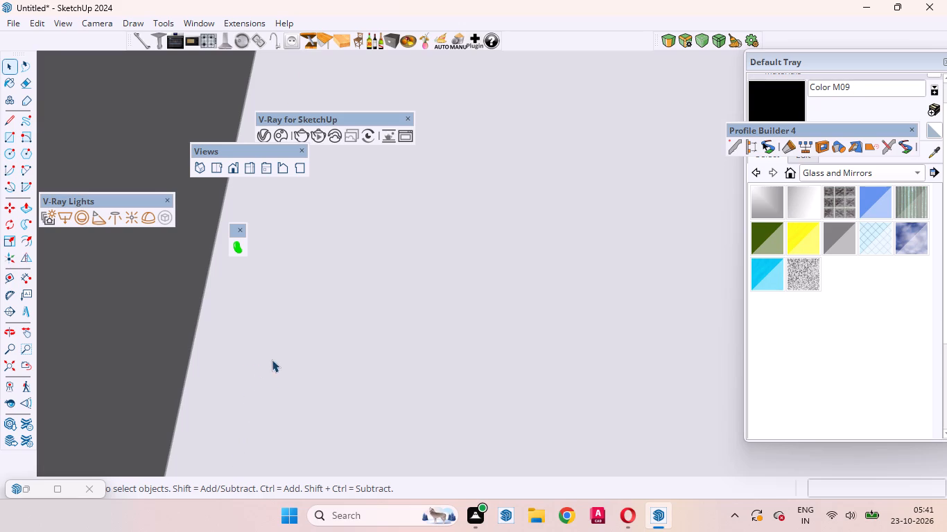
Measure the width of the long front face of the L-shaped wardrobe in the corner dressing area with the Dimension tool.
{"action": "scroll", "coordinate": [448, 321], "scroll_direction": "down", "scroll_amount": 6}
{"action": "scroll", "coordinate": [669, 313], "scroll_direction": "down", "scroll_amount": 20}
{"action": "scroll", "coordinate": [669, 313], "scroll_direction": "down", "scroll_amount": 2}
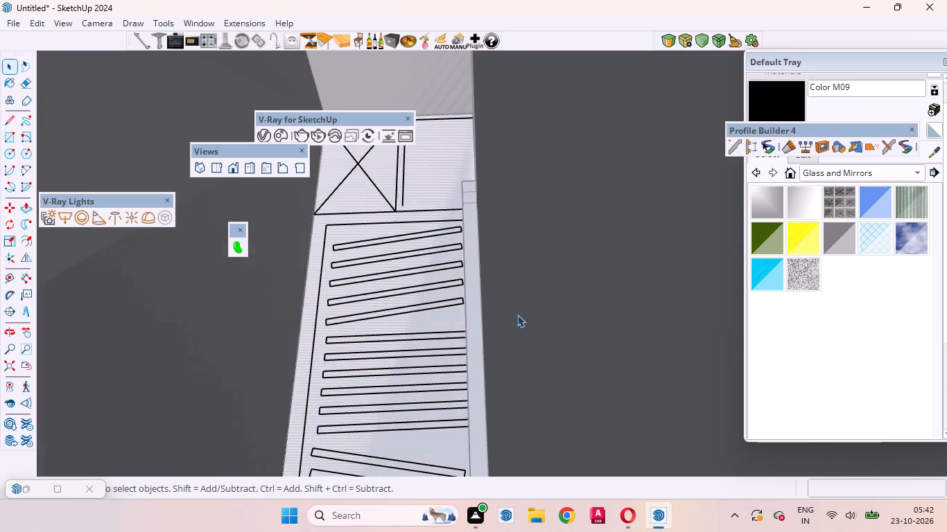
{"action": "scroll", "coordinate": [517, 314], "scroll_direction": "down", "scroll_amount": 20}
{"action": "scroll", "coordinate": [517, 314], "scroll_direction": "down", "scroll_amount": 11}
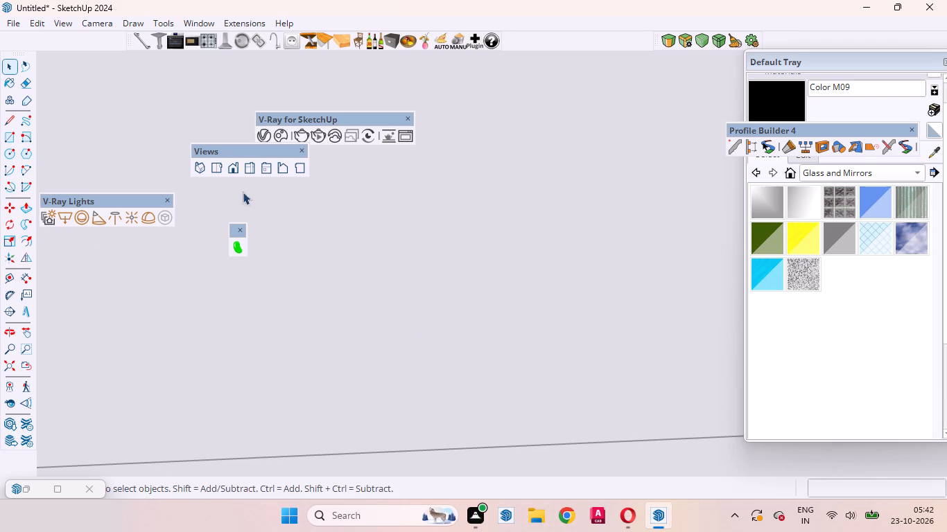
{"action": "left_click", "coordinate": [214, 163]}
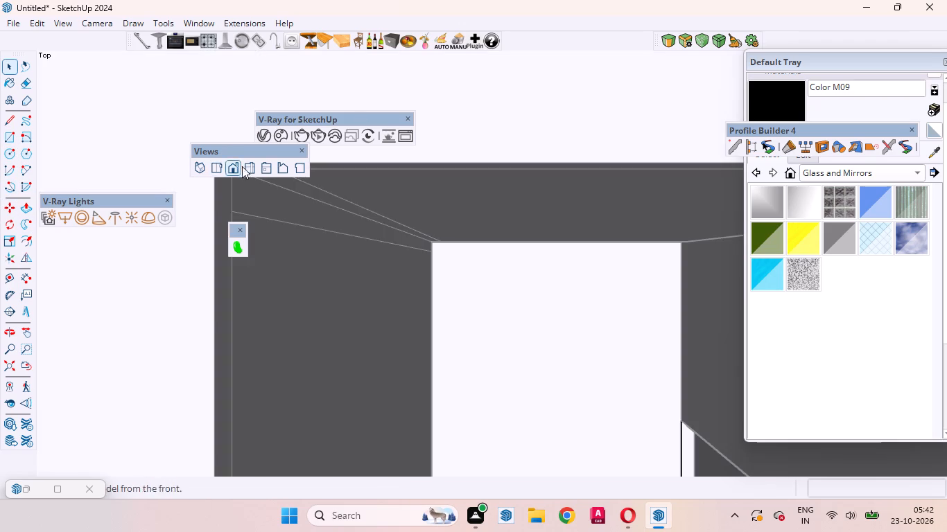
{"action": "scroll", "coordinate": [616, 250], "scroll_direction": "down", "scroll_amount": 17}
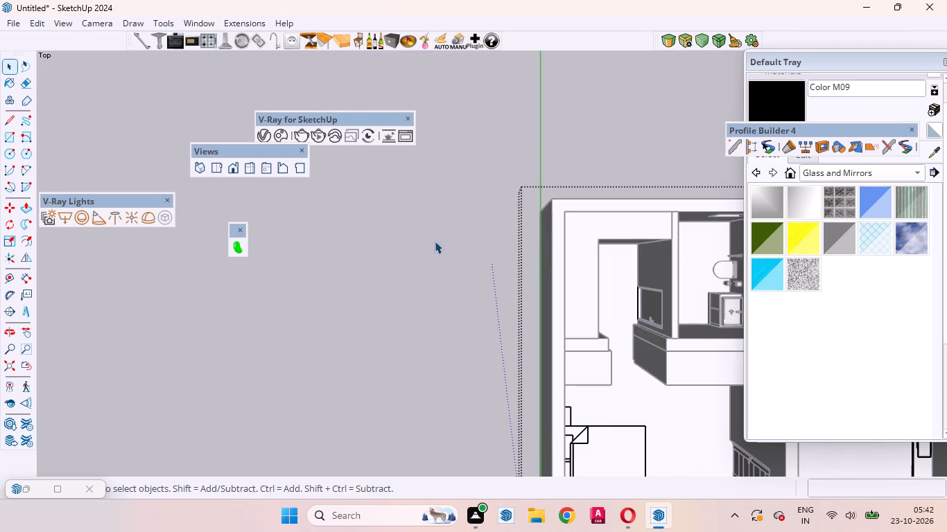
{"action": "left_click", "coordinate": [435, 242]}
{"action": "middle_click_drag", "start_coordinate": [687, 236], "coordinate": [408, 30]}
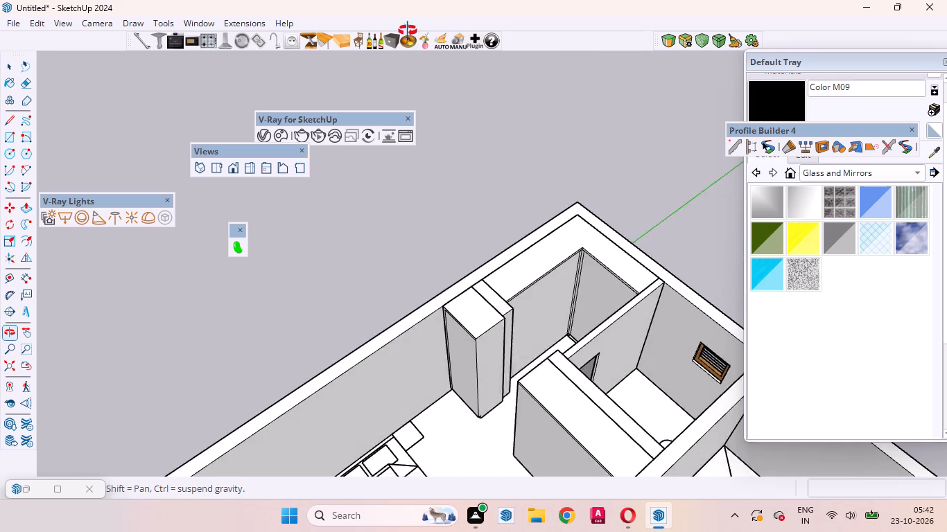
{"action": "middle_click_drag", "start_coordinate": [408, 30], "coordinate": [400, 23]}
{"action": "scroll", "coordinate": [529, 289], "scroll_direction": "up", "scroll_amount": 12}
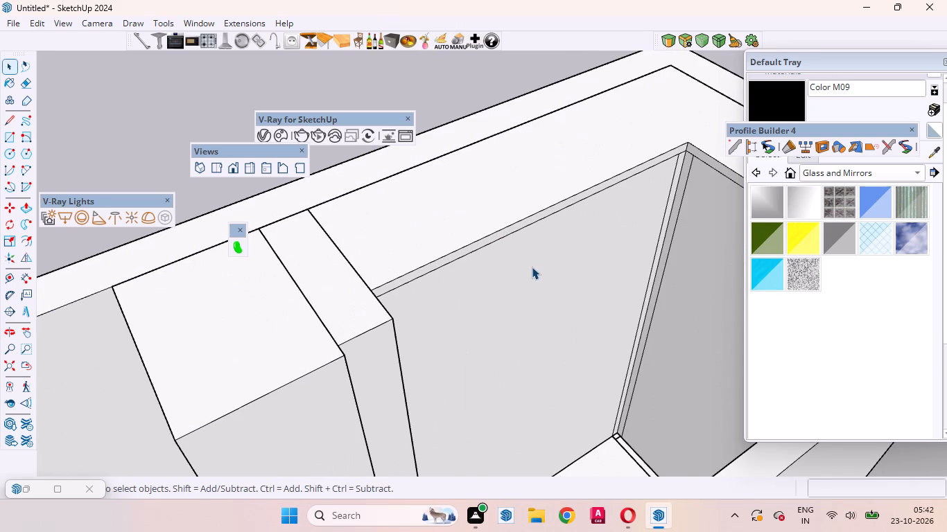
{"action": "middle_click_drag", "start_coordinate": [531, 265], "coordinate": [402, 205]}
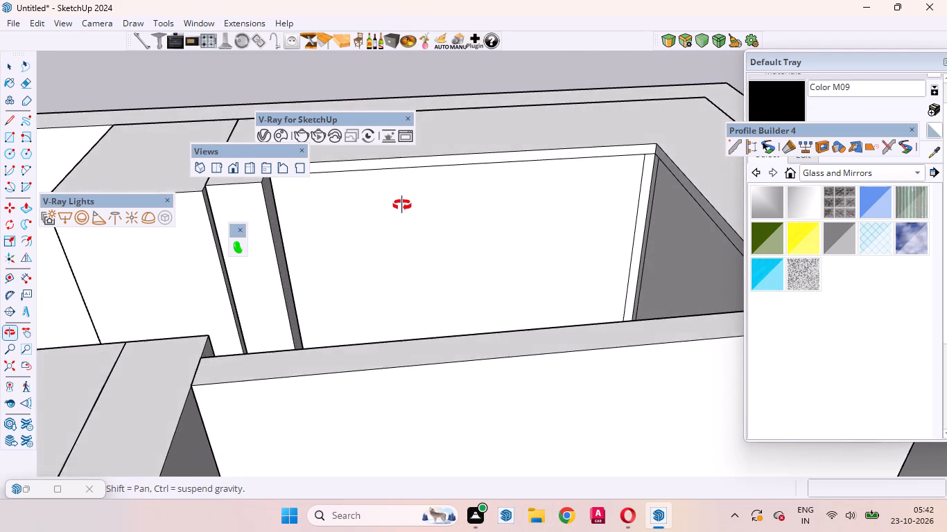
{"action": "middle_click_drag", "start_coordinate": [402, 205], "coordinate": [429, 238]}
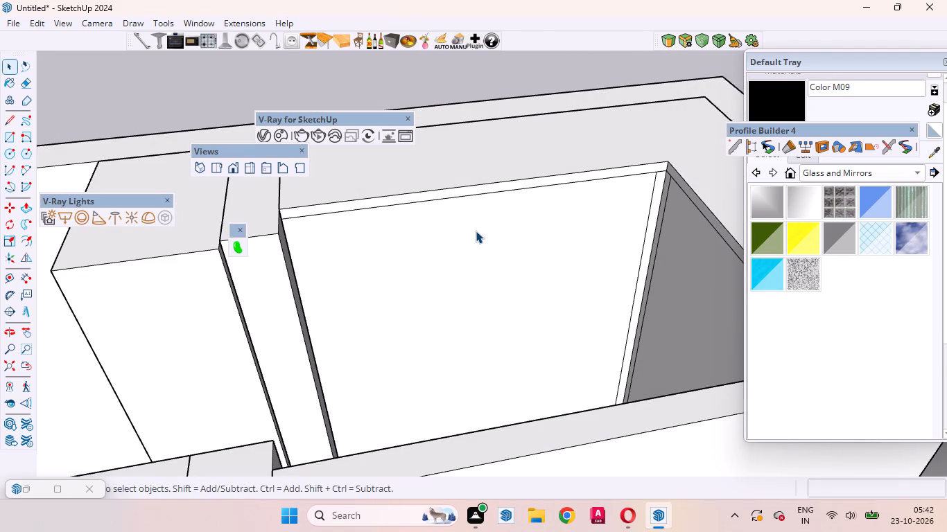
{"action": "left_click_drag", "start_coordinate": [476, 231], "coordinate": [475, 220]}
{"action": "key", "text": "d"}
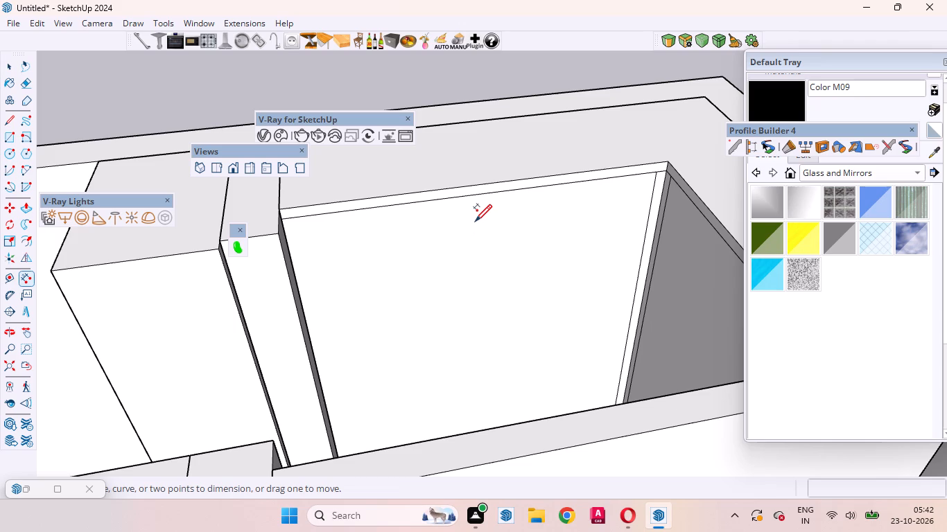
{"action": "scroll", "coordinate": [404, 210], "scroll_direction": "up", "scroll_amount": 4}
{"action": "scroll", "coordinate": [350, 238], "scroll_direction": "down", "scroll_amount": 1}
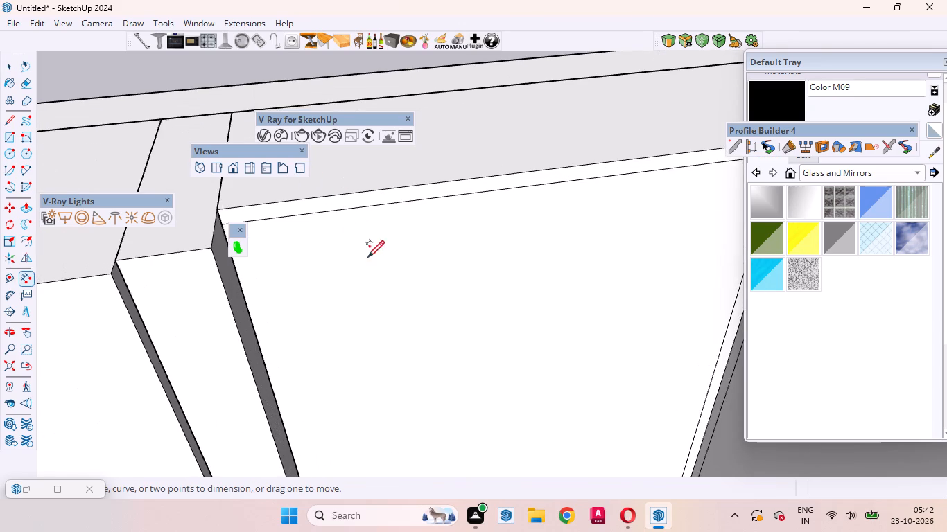
{"action": "scroll", "coordinate": [367, 256], "scroll_direction": "down", "scroll_amount": 4}
{"action": "middle_click_drag", "start_coordinate": [510, 285], "coordinate": [446, 246]}
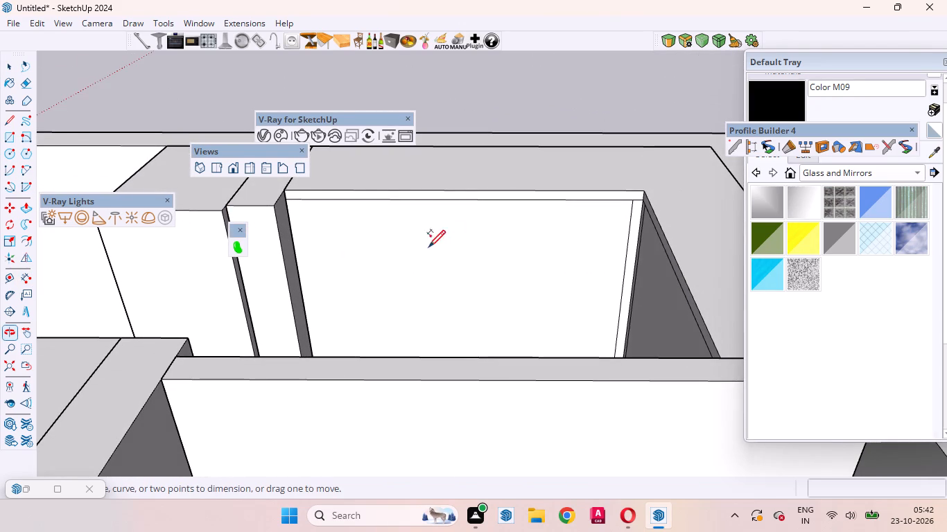
{"action": "scroll", "coordinate": [290, 249], "scroll_direction": "up", "scroll_amount": 3}
{"action": "scroll", "coordinate": [304, 198], "scroll_direction": "down", "scroll_amount": 4}
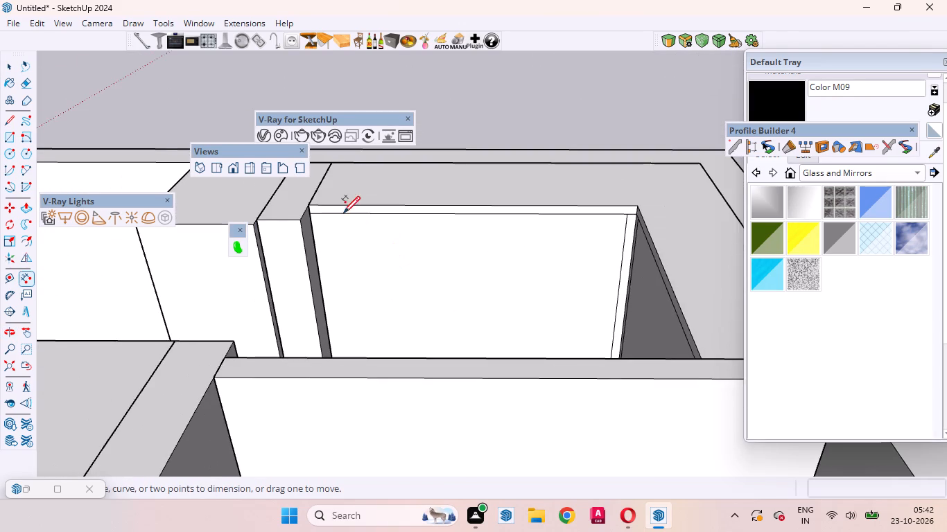
{"action": "scroll", "coordinate": [297, 201], "scroll_direction": "up", "scroll_amount": 12}
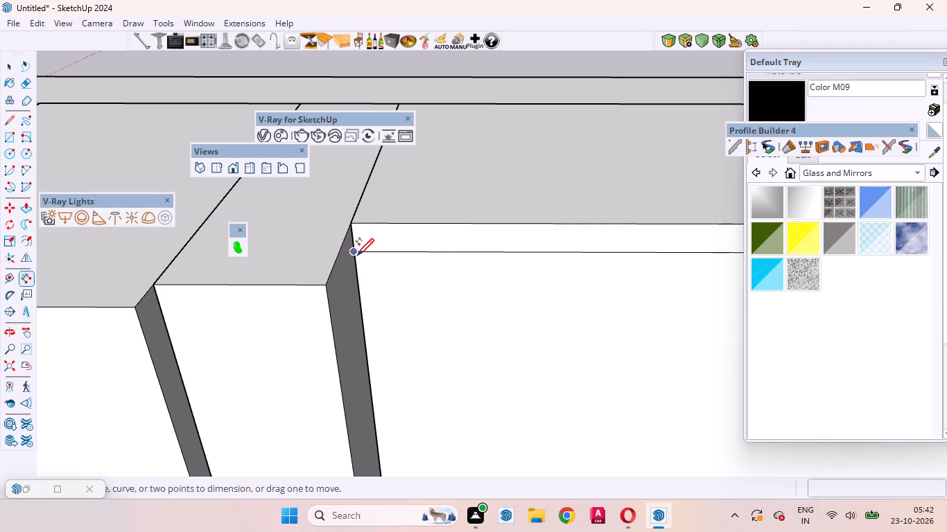
{"action": "left_click", "coordinate": [356, 249]}
{"action": "scroll", "coordinate": [435, 258], "scroll_direction": "down", "scroll_amount": 3}
{"action": "scroll", "coordinate": [372, 267], "scroll_direction": "down", "scroll_amount": 9}
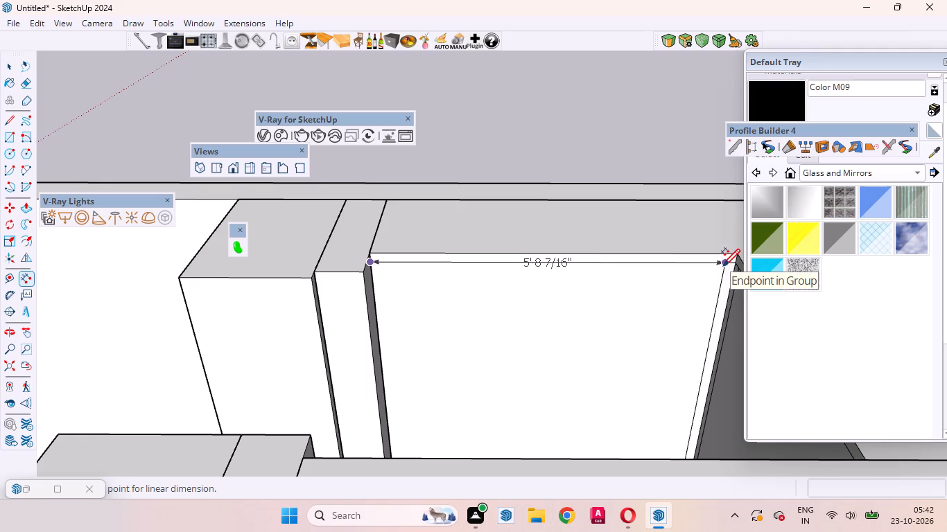
{"action": "key", "text": "space"}
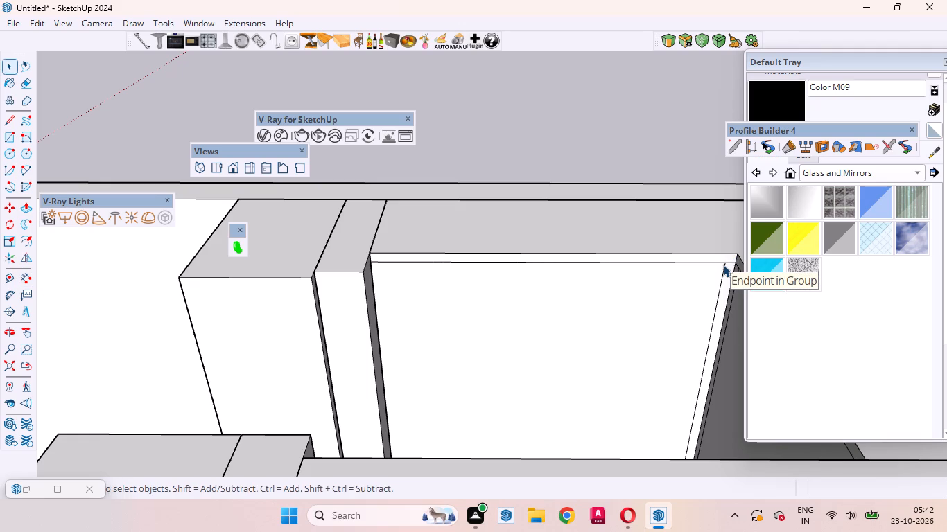
Open the L-shaped wardrobe group and divide the lower top edge of its long front face into 4 equal segments.
{"action": "left_click", "coordinate": [537, 369]}
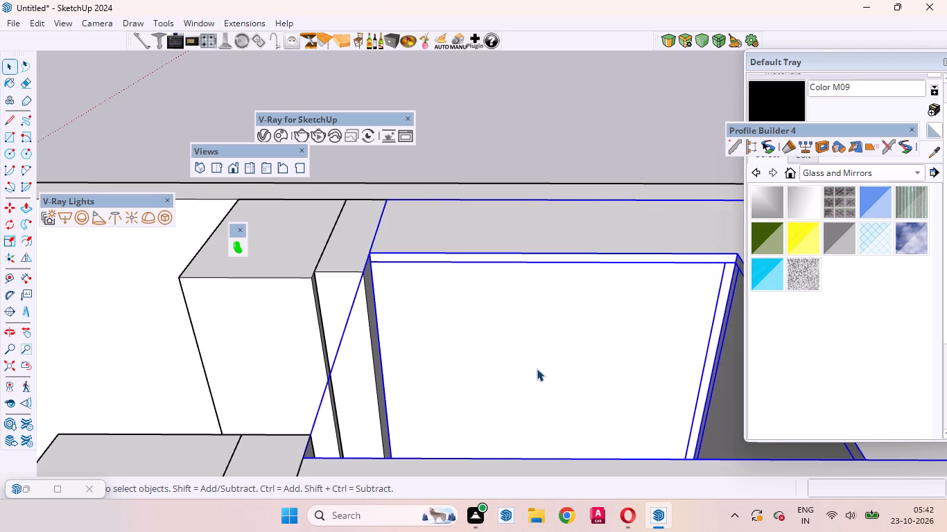
{"action": "double_click", "coordinate": [537, 369]}
{"action": "left_click", "coordinate": [537, 369]}
{"action": "left_click", "coordinate": [540, 363]}
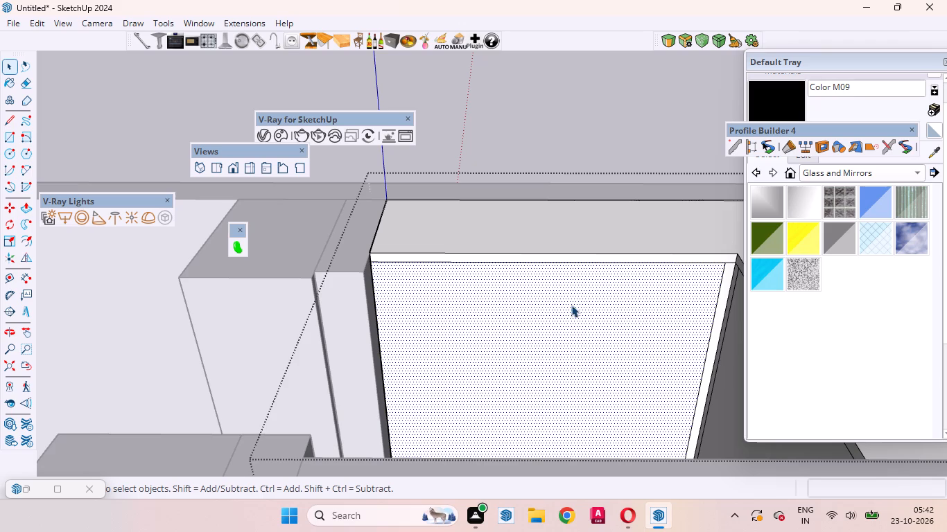
{"action": "left_click", "coordinate": [532, 260]}
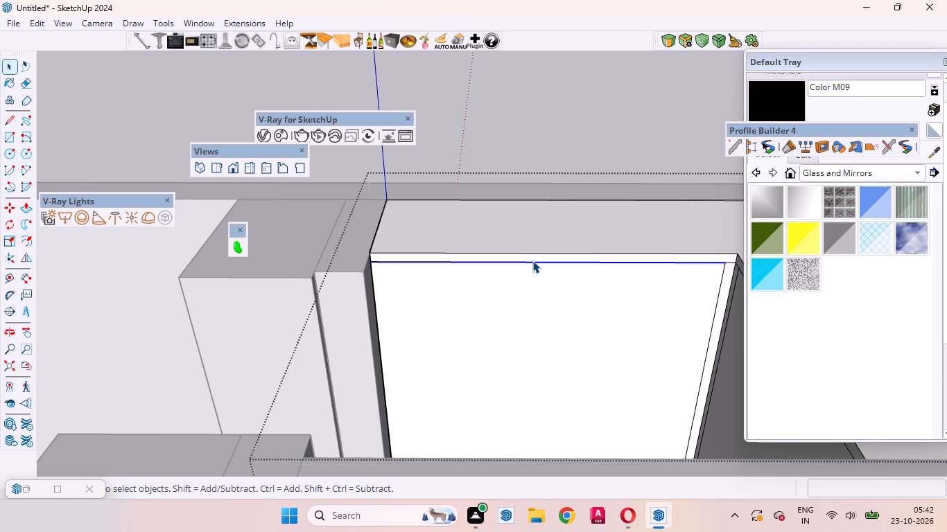
{"action": "left_click", "coordinate": [509, 127]}
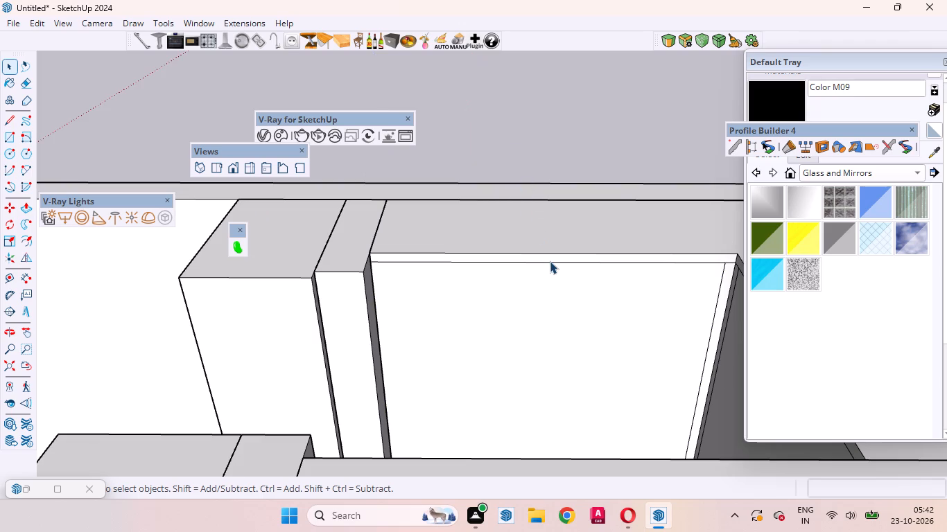
{"action": "left_click", "coordinate": [552, 265]}
{"action": "double_click", "coordinate": [552, 258]}
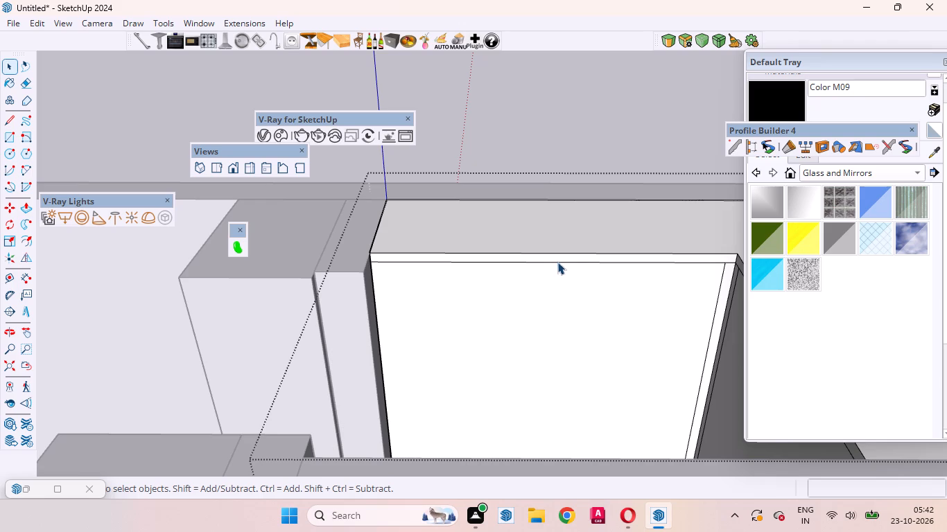
{"action": "left_click", "coordinate": [557, 262]}
{"action": "right_click", "coordinate": [558, 262]}
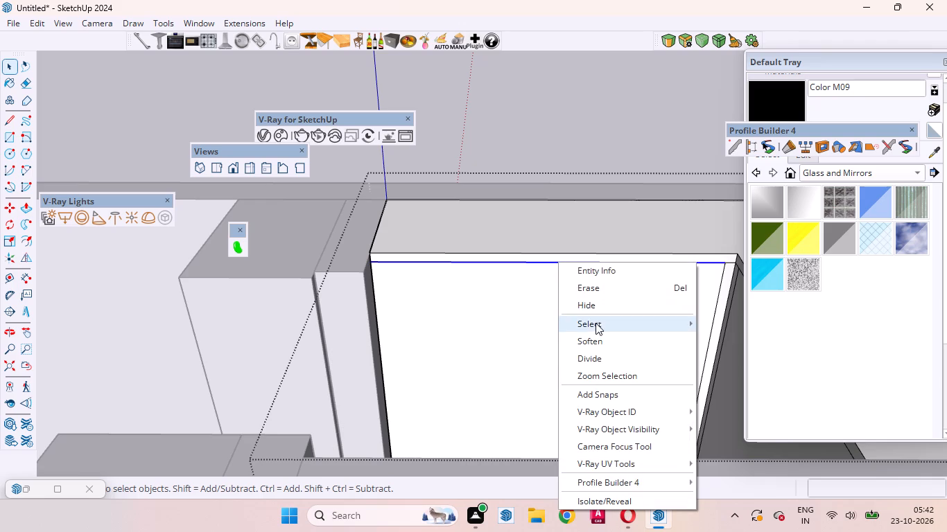
{"action": "left_click", "coordinate": [612, 359]}
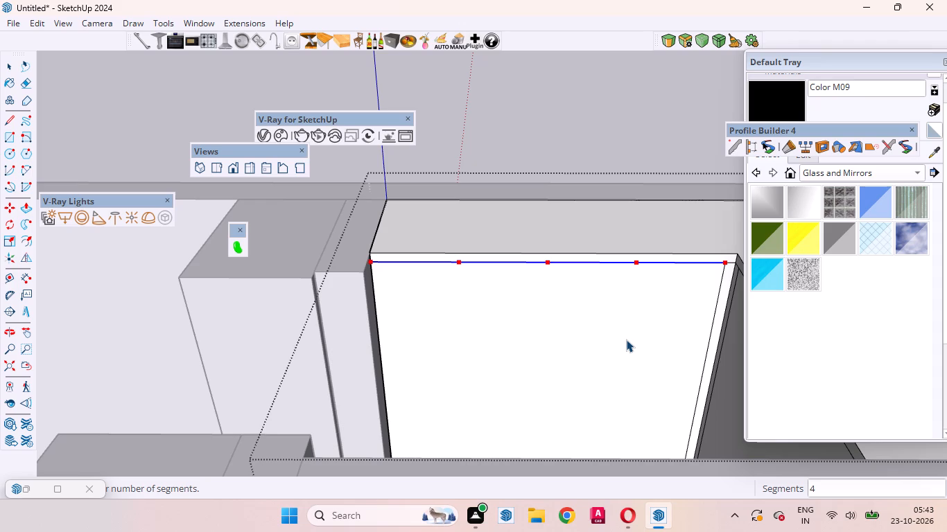
{"action": "left_click", "coordinate": [626, 339]}
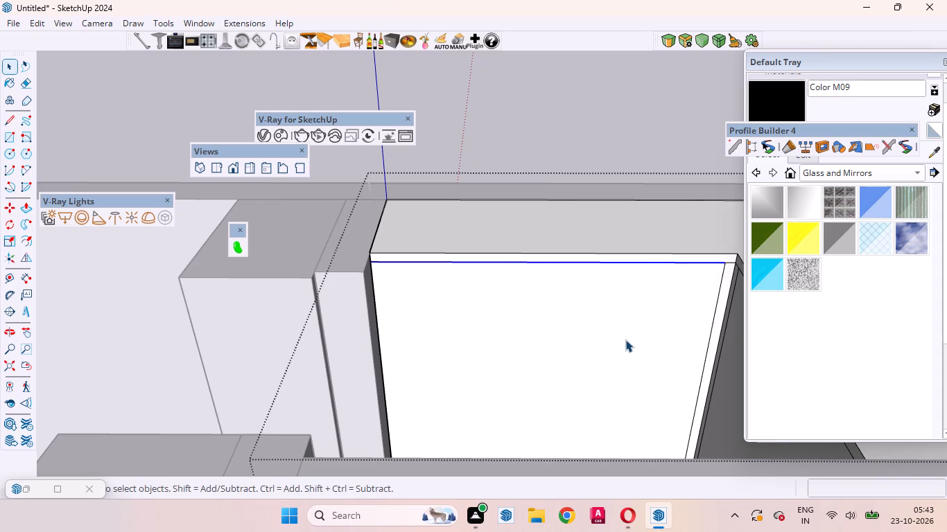
Draw three vertical 8' 10" lines from the division points to the bottom edge of the wardrobe's long front face, forming four door panels.
{"action": "key", "text": "l"}
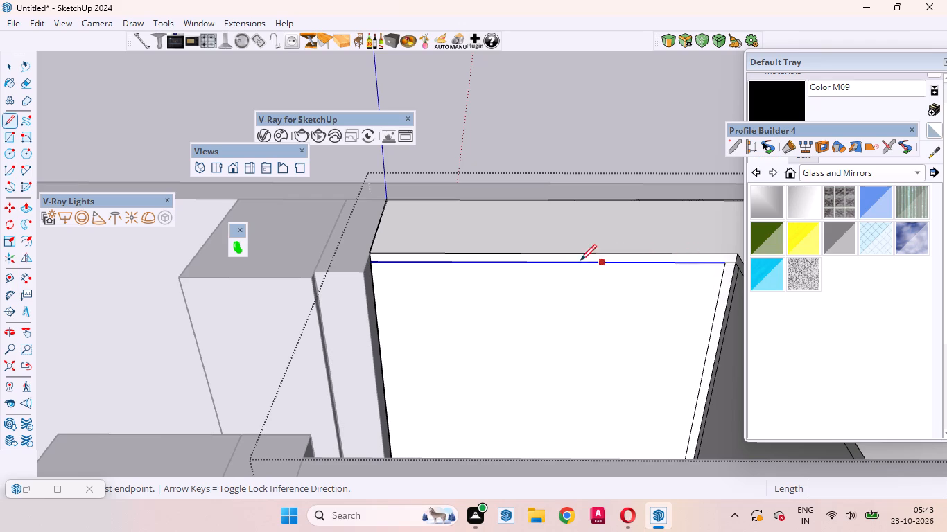
{"action": "left_click", "coordinate": [454, 263]}
{"action": "scroll", "coordinate": [457, 389], "scroll_direction": "down", "scroll_amount": 5}
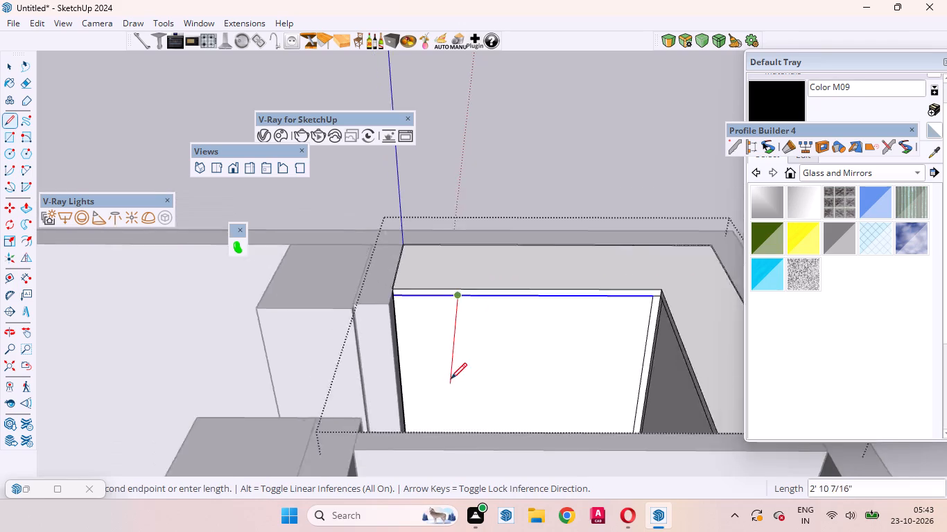
{"action": "middle_click_drag", "start_coordinate": [462, 406], "coordinate": [489, 513]}
{"action": "scroll", "coordinate": [478, 450], "scroll_direction": "up", "scroll_amount": 5}
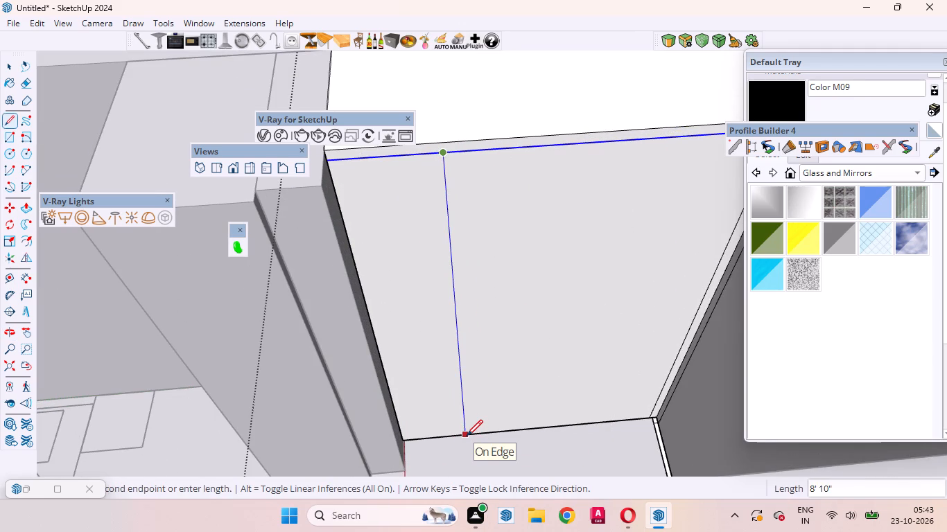
{"action": "left_click", "coordinate": [467, 436]}
{"action": "scroll", "coordinate": [488, 441], "scroll_direction": "down", "scroll_amount": 4}
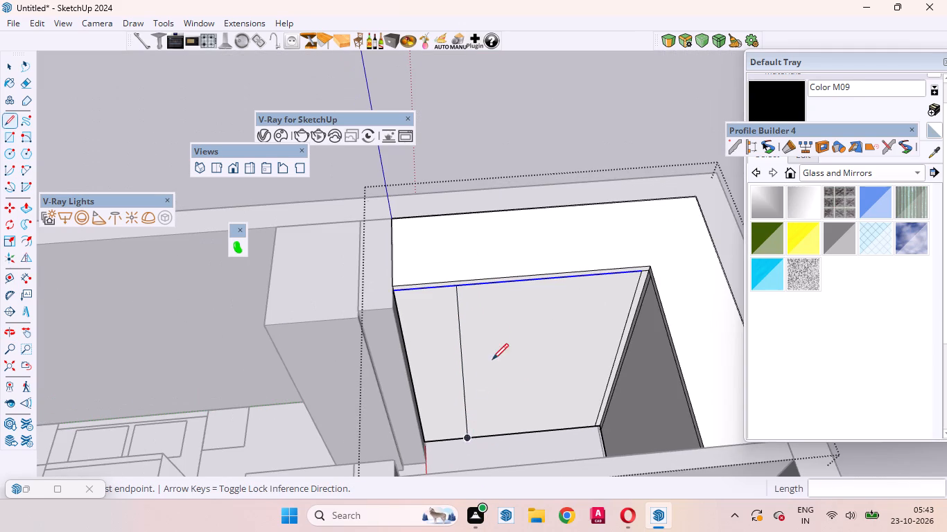
{"action": "left_click", "coordinate": [521, 283]}
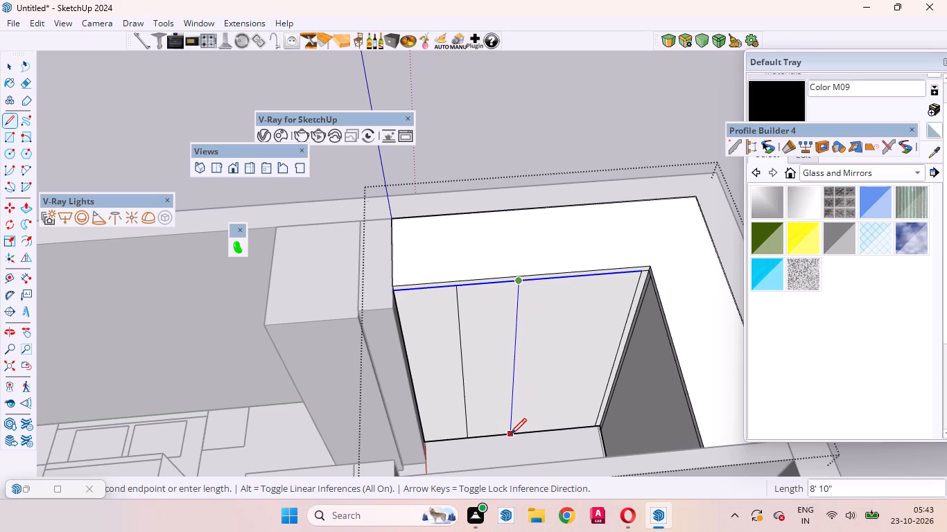
{"action": "left_click", "coordinate": [510, 434]}
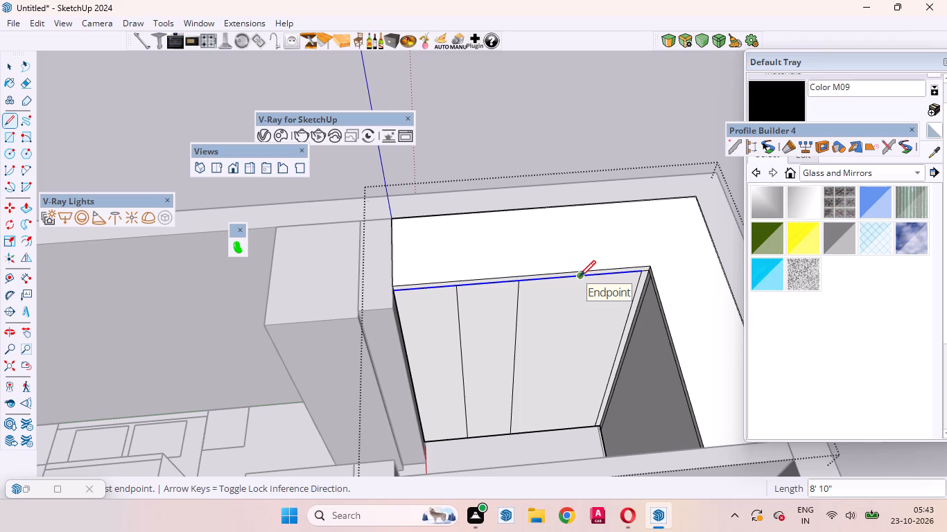
{"action": "left_click", "coordinate": [580, 276]}
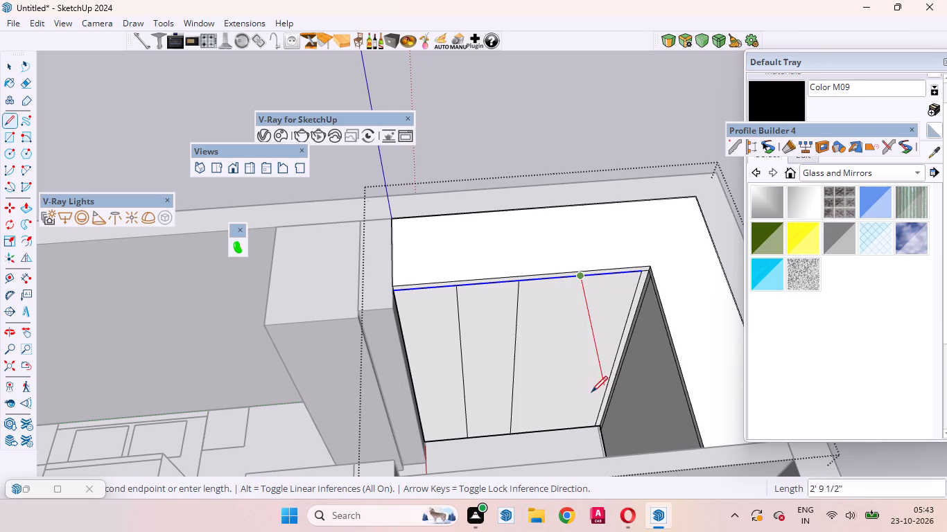
{"action": "left_click", "coordinate": [550, 427]}
Examine where the third door division line meets the bottom edge of the wardrobe's long front face.
{"action": "scroll", "coordinate": [557, 440], "scroll_direction": "up", "scroll_amount": 6}
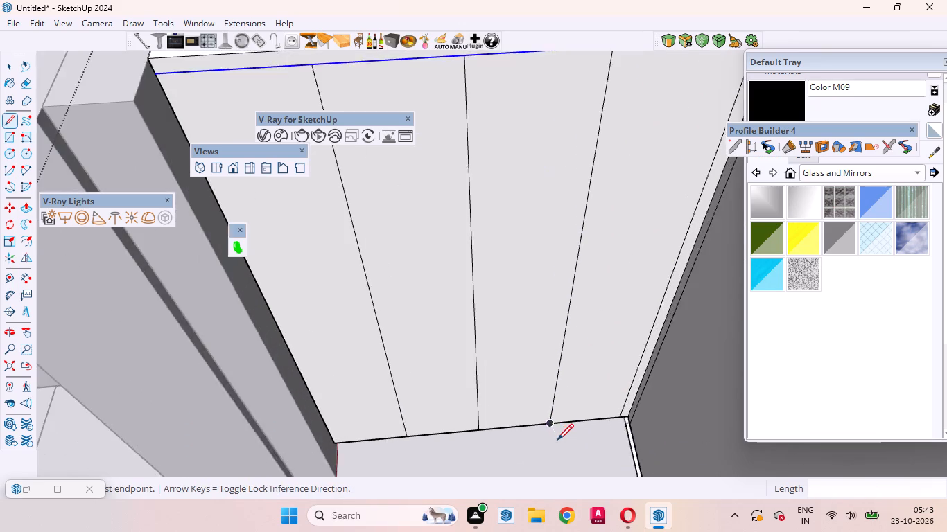
{"action": "scroll", "coordinate": [557, 440], "scroll_direction": "up", "scroll_amount": 4}
{"action": "middle_click_drag", "start_coordinate": [558, 440], "coordinate": [569, 375]}
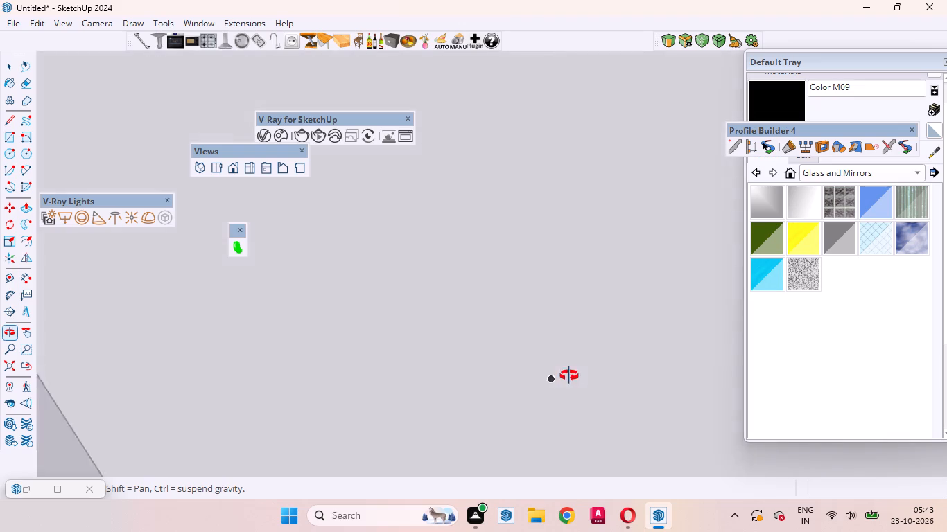
{"action": "middle_click_drag", "start_coordinate": [569, 375], "coordinate": [596, 391]}
{"action": "scroll", "coordinate": [594, 391], "scroll_direction": "up", "scroll_amount": 9}
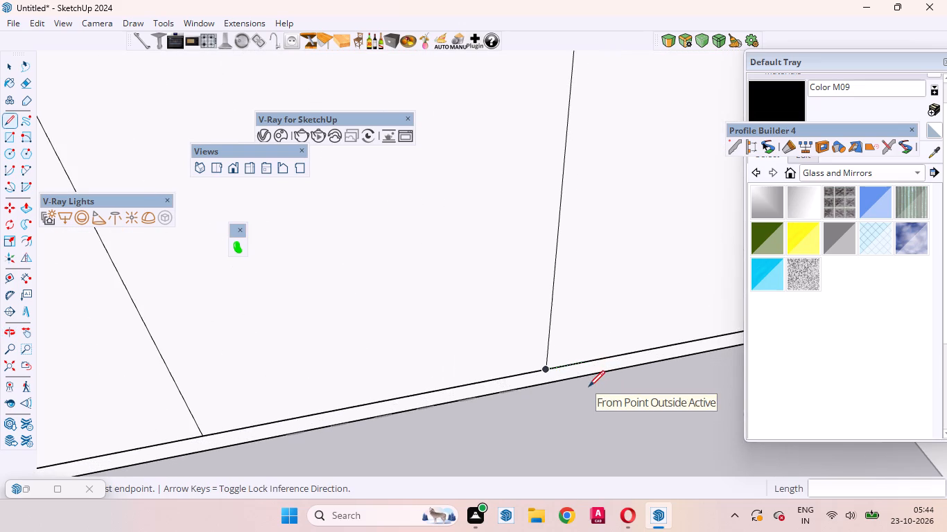
{"action": "middle_click_drag", "start_coordinate": [577, 372], "coordinate": [570, 401]}
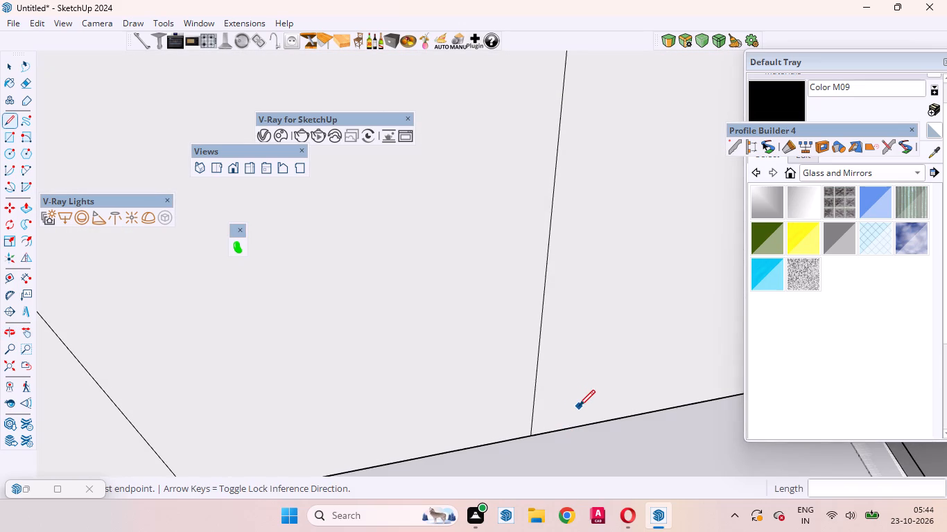
{"action": "key", "text": "space"}
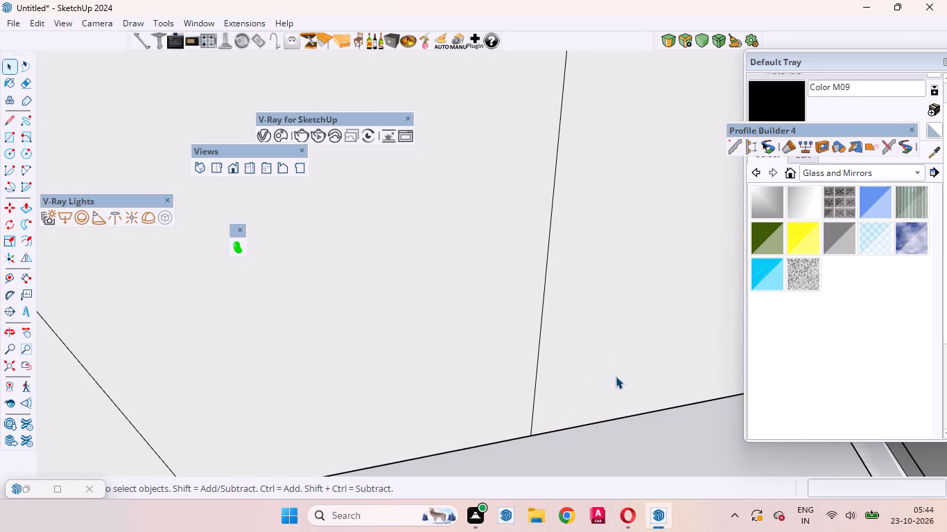
{"action": "left_click", "coordinate": [587, 335]}
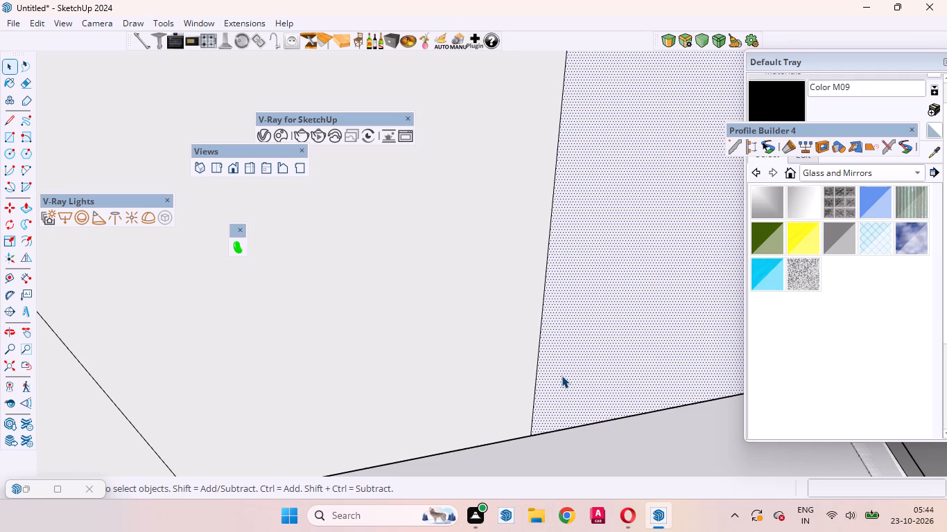
Divide the lower top edge of the L-shaped wardrobe's adjoining side wing front into 3 equal segments.
{"action": "scroll", "coordinate": [565, 364], "scroll_direction": "down", "scroll_amount": 17}
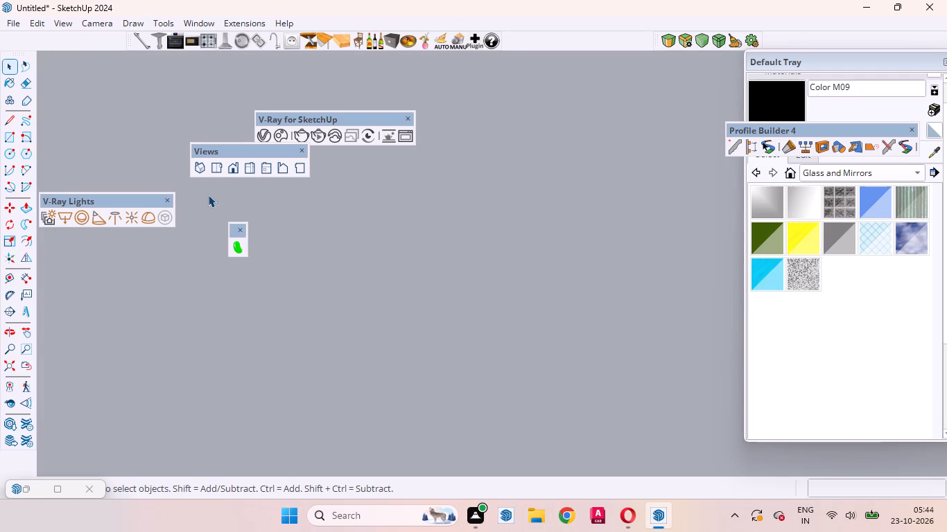
{"action": "left_click", "coordinate": [212, 168]}
{"action": "scroll", "coordinate": [319, 263], "scroll_direction": "down", "scroll_amount": 6}
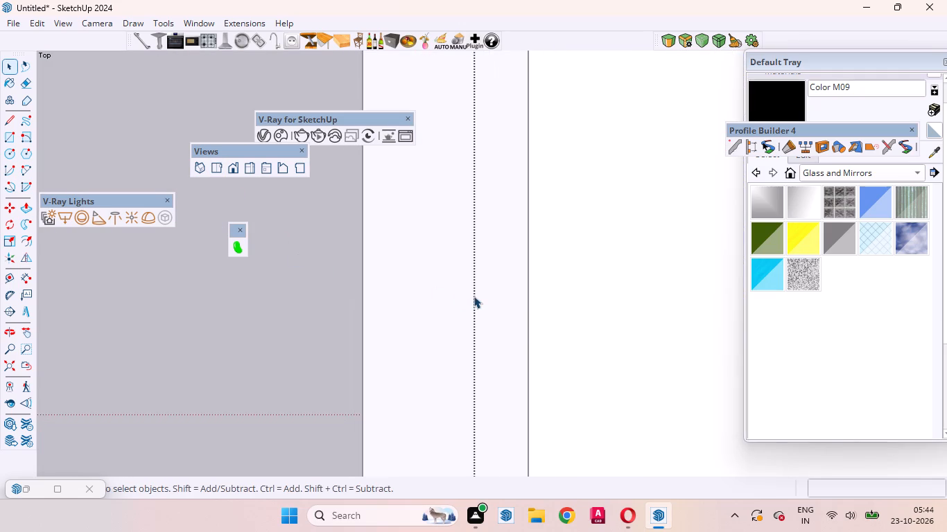
{"action": "scroll", "coordinate": [473, 296], "scroll_direction": "down", "scroll_amount": 13}
{"action": "middle_click_drag", "start_coordinate": [593, 277], "coordinate": [538, 252]}
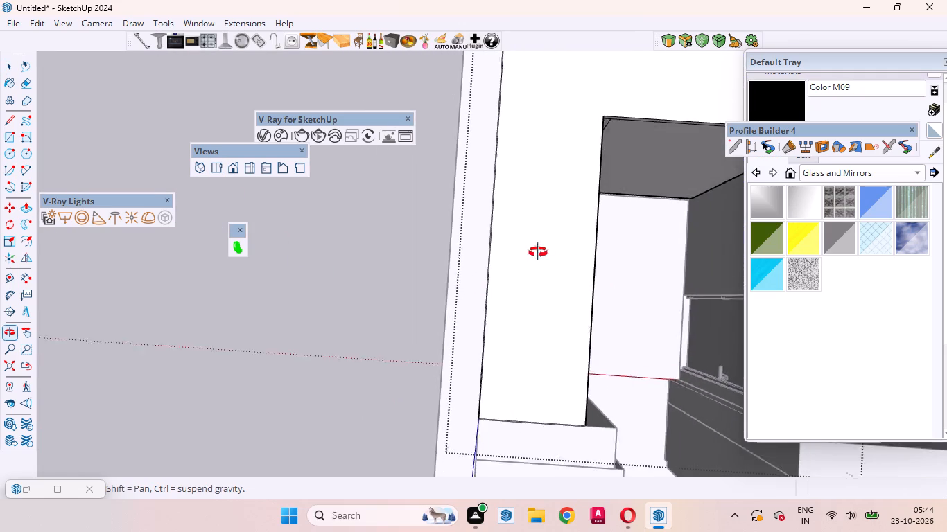
{"action": "middle_click_drag", "start_coordinate": [538, 252], "coordinate": [320, 187]}
{"action": "scroll", "coordinate": [483, 245], "scroll_direction": "down", "scroll_amount": 2}
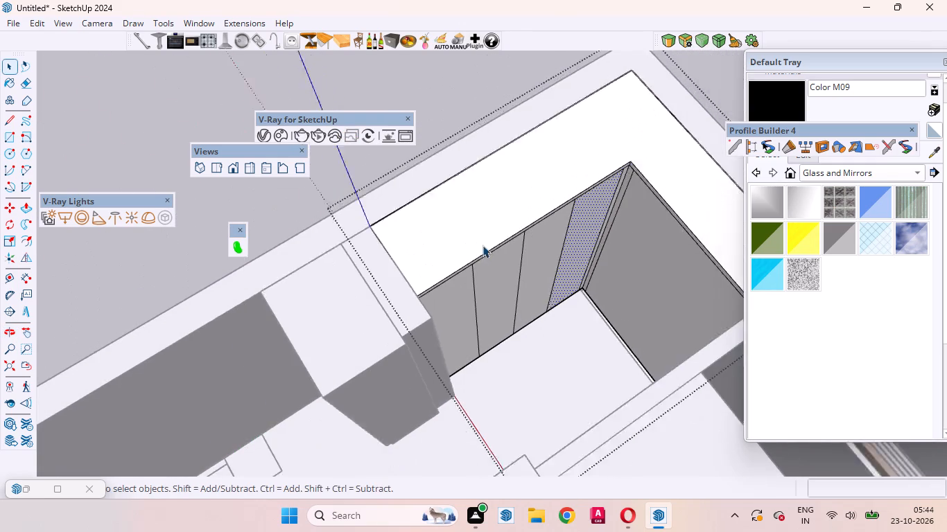
{"action": "scroll", "coordinate": [483, 245], "scroll_direction": "down", "scroll_amount": 6}
{"action": "scroll", "coordinate": [668, 245], "scroll_direction": "up", "scroll_amount": 9}
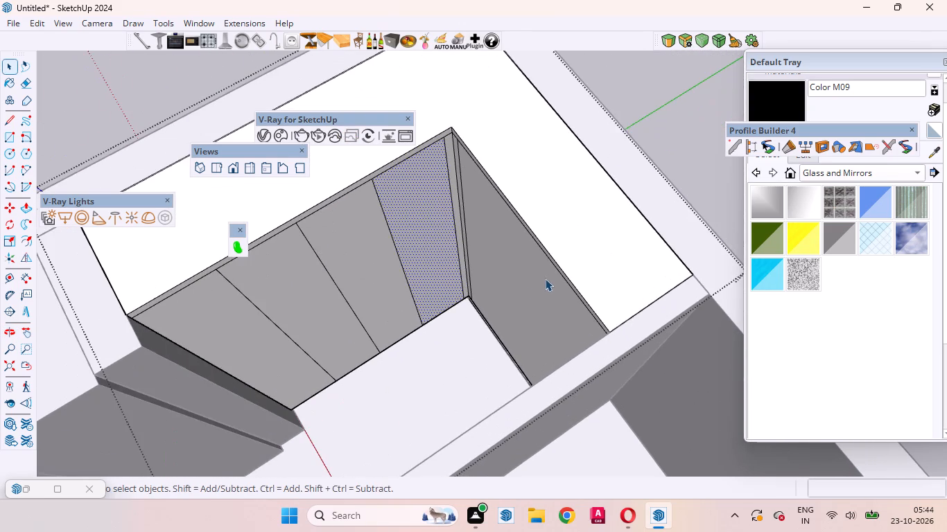
{"action": "middle_click_drag", "start_coordinate": [548, 282], "coordinate": [658, 248]}
{"action": "scroll", "coordinate": [553, 186], "scroll_direction": "up", "scroll_amount": 4}
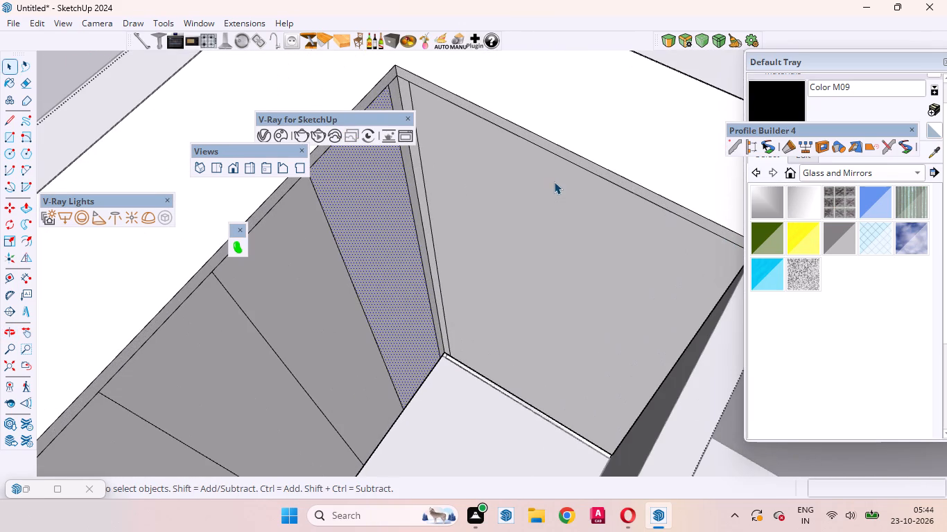
{"action": "left_click", "coordinate": [579, 168]}
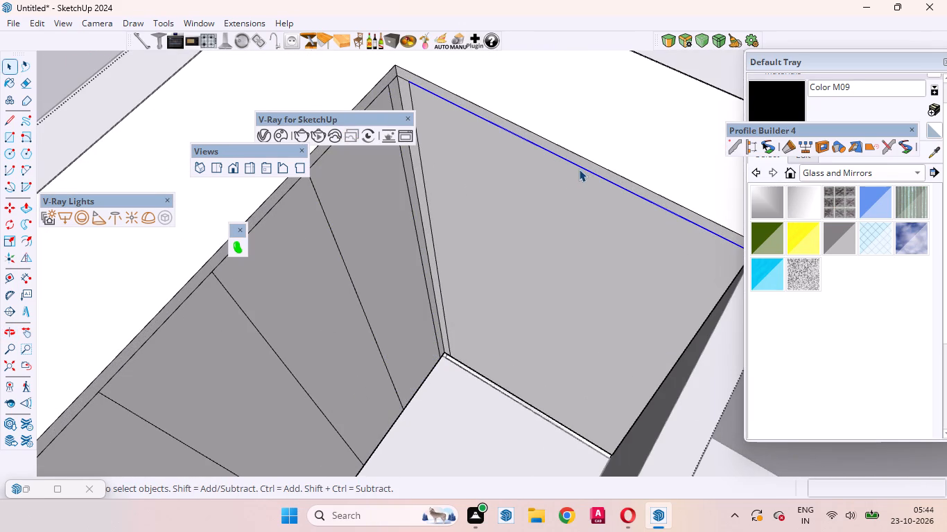
{"action": "right_click", "coordinate": [579, 169]}
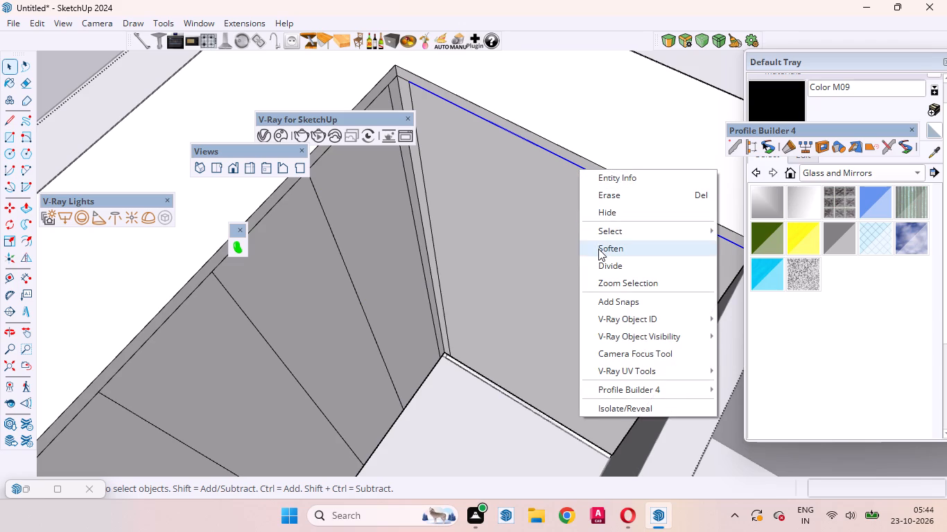
{"action": "left_click", "coordinate": [607, 269]}
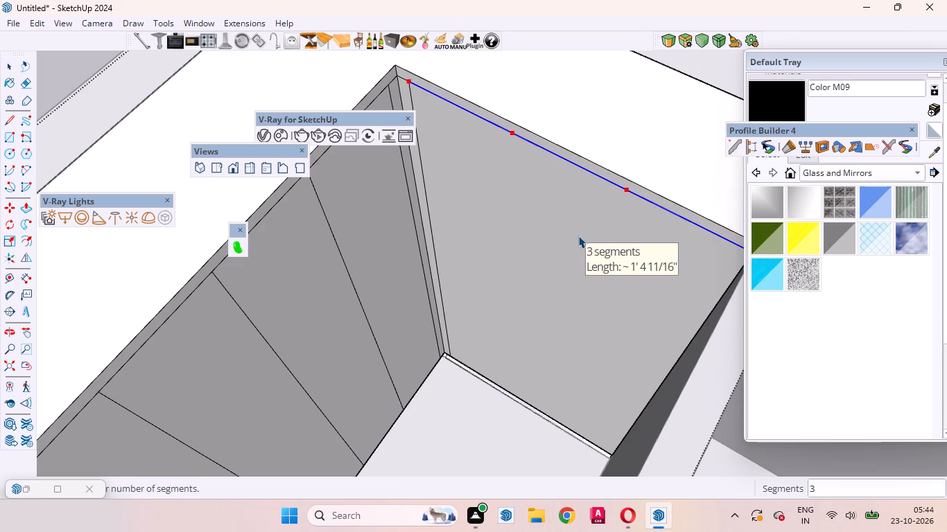
{"action": "left_click", "coordinate": [578, 236]}
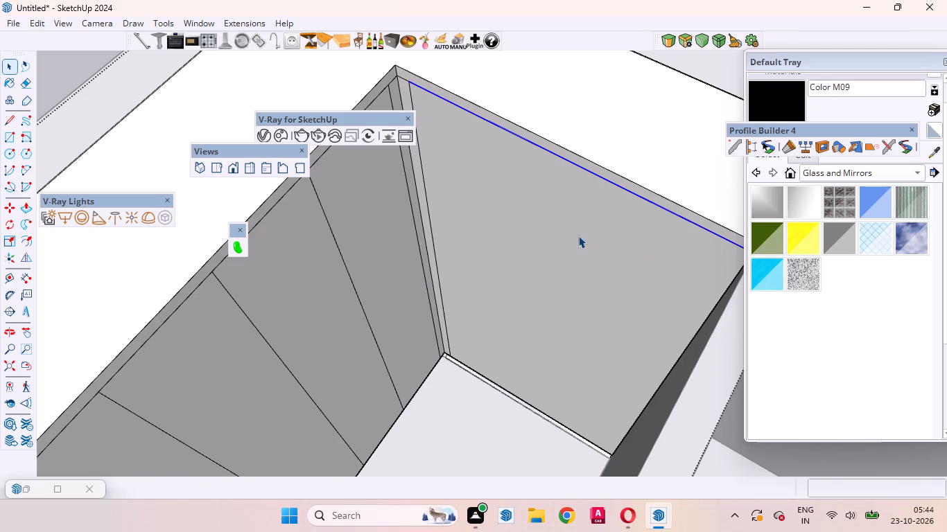
Draw two vertical 8' 10" lines from the division points to the bottom edge of the side wing front, forming three door panels.
{"action": "key", "text": "l"}
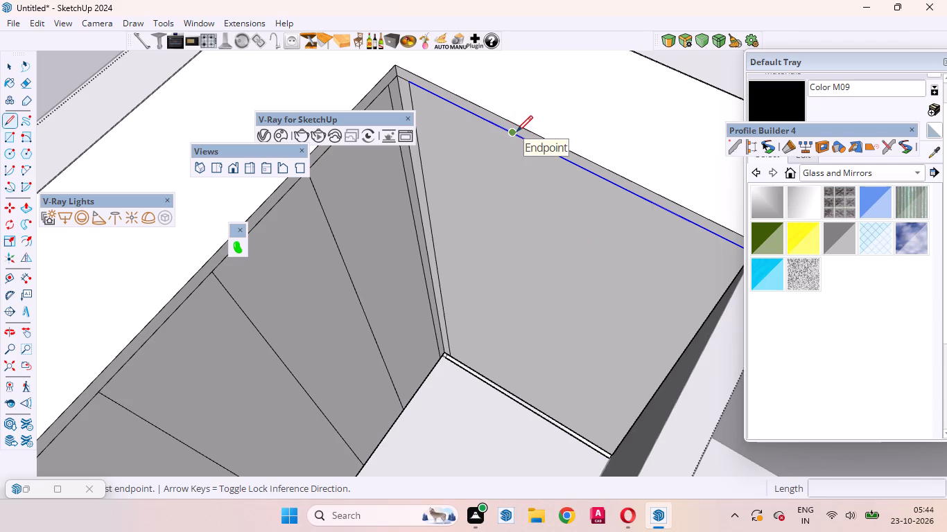
{"action": "left_click", "coordinate": [516, 132]}
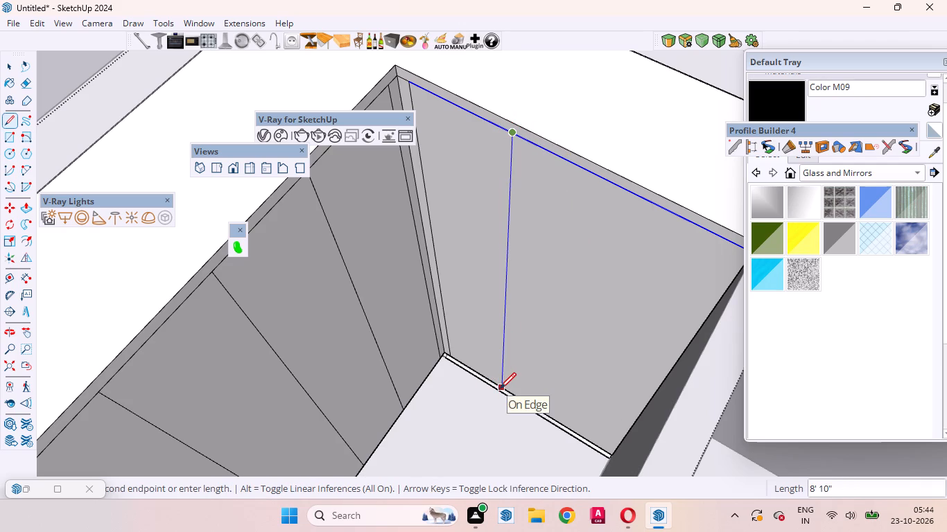
{"action": "left_click", "coordinate": [500, 389]}
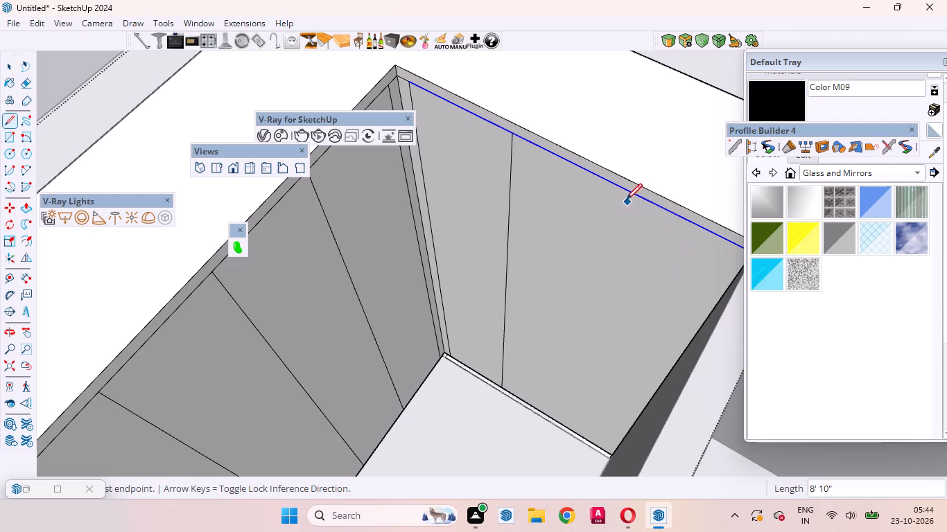
{"action": "left_click", "coordinate": [623, 188]}
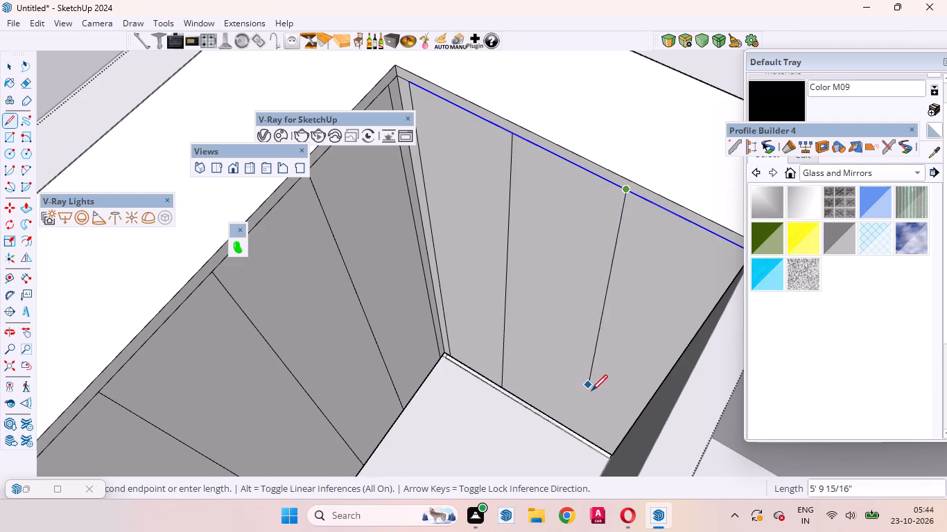
{"action": "left_click", "coordinate": [562, 417]}
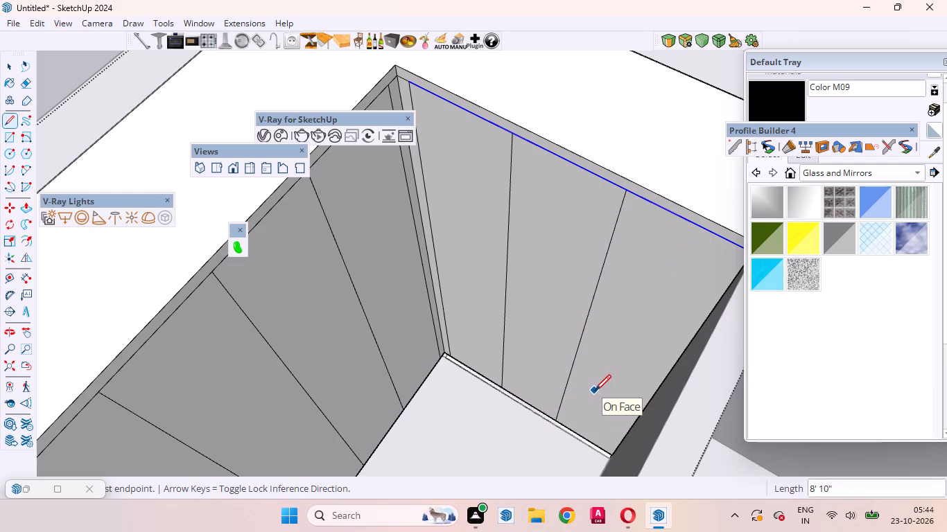
{"action": "key", "text": "space"}
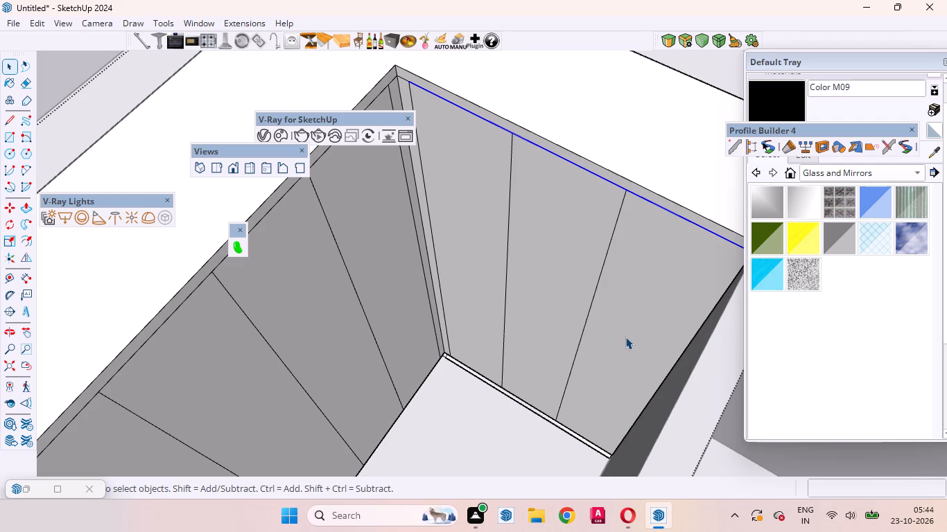
Copy the vertical edge at the outer end of the side wing front 3 mm inward along the face.
{"action": "left_click", "coordinate": [626, 333]}
{"action": "left_click", "coordinate": [626, 333]}
{"action": "left_click", "coordinate": [509, 312]}
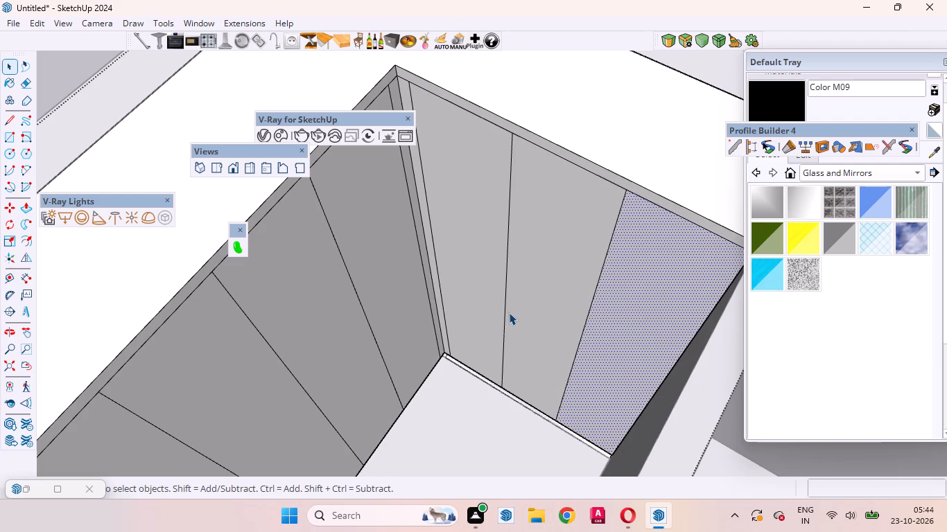
{"action": "left_click", "coordinate": [693, 338]}
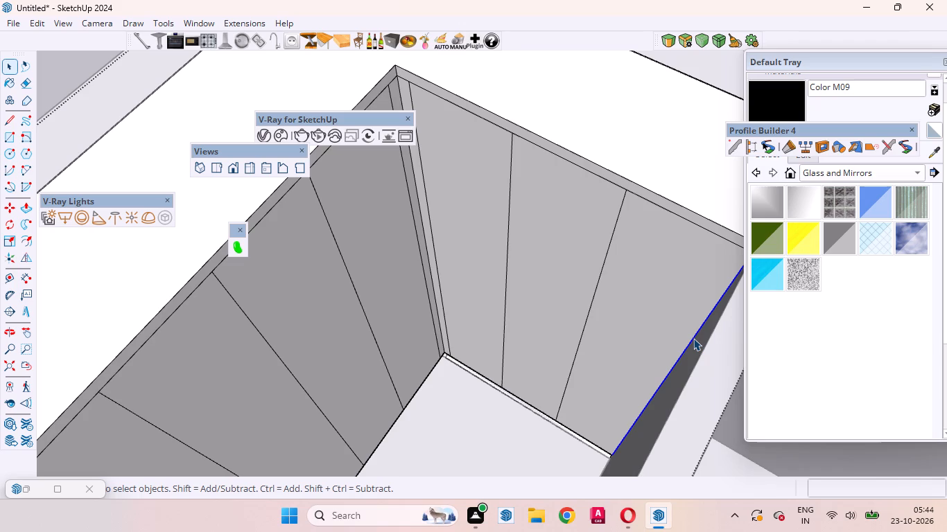
{"action": "key", "text": "m"}
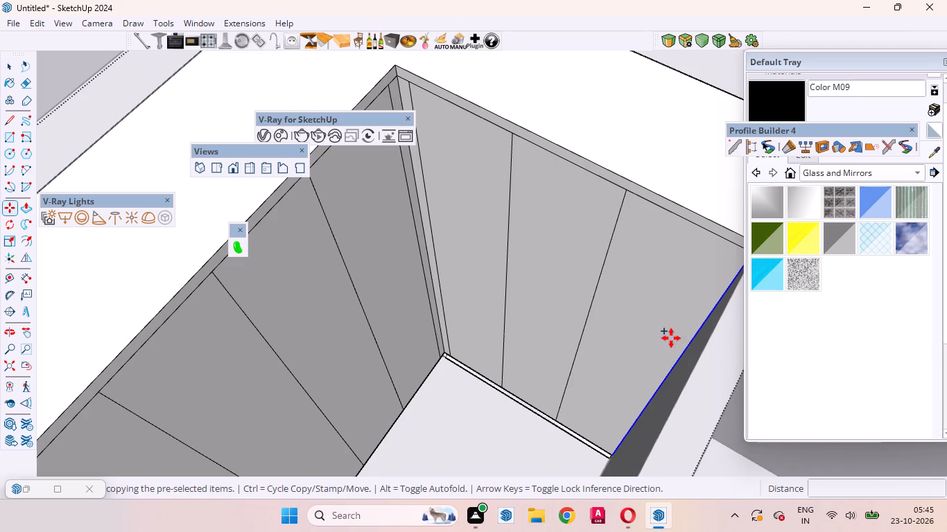
{"action": "left_click", "coordinate": [670, 330]}
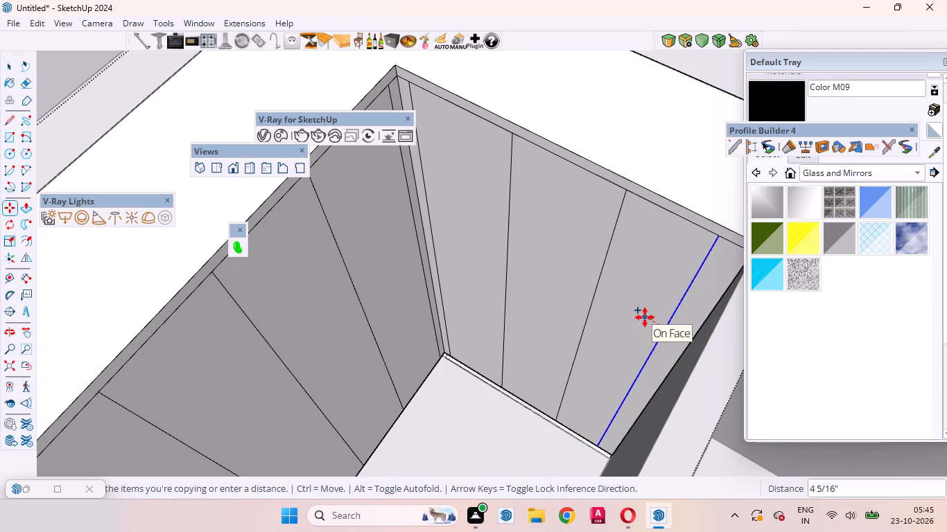
{"action": "key", "text": "3"}
{"action": "type", "text": "mm"}
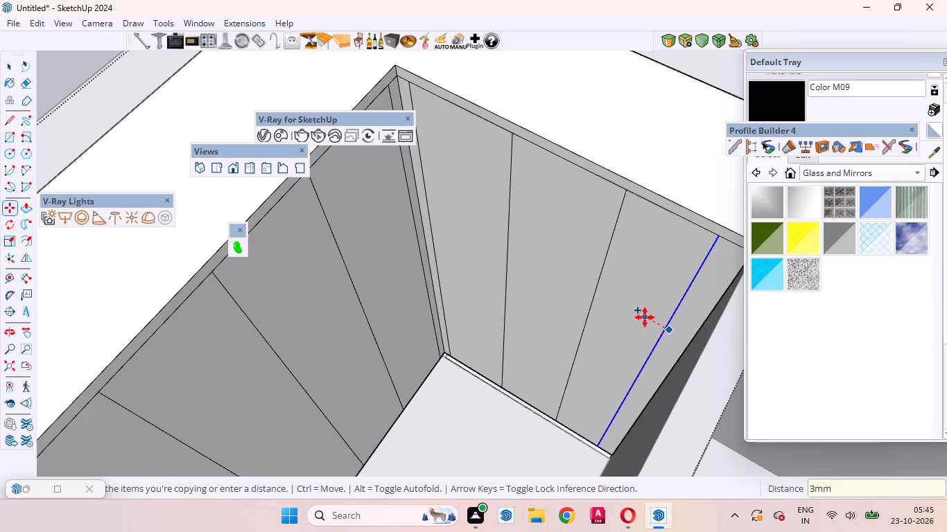
{"action": "key", "text": "Return"}
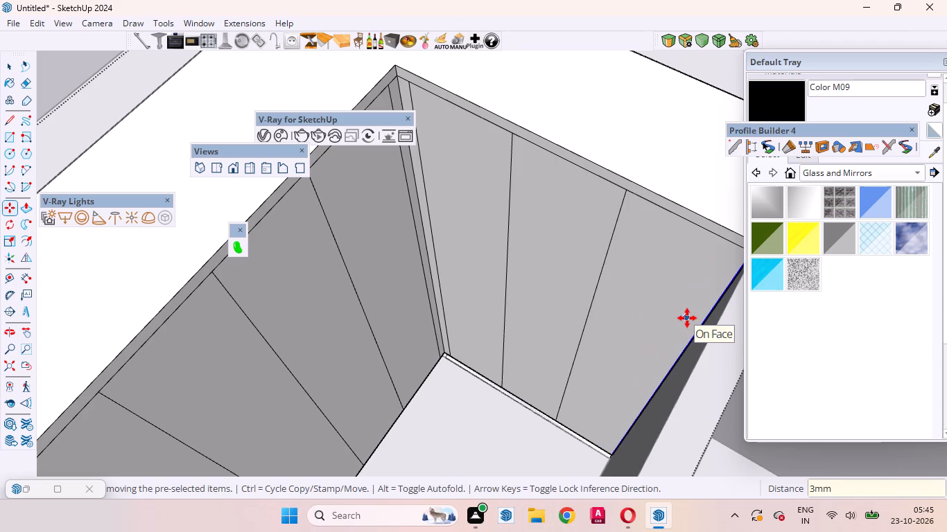
Copy the two vertical door division lines on the side wing front 3 mm along the face toward the wardrobe's inner corner.
{"action": "key", "text": "space"}
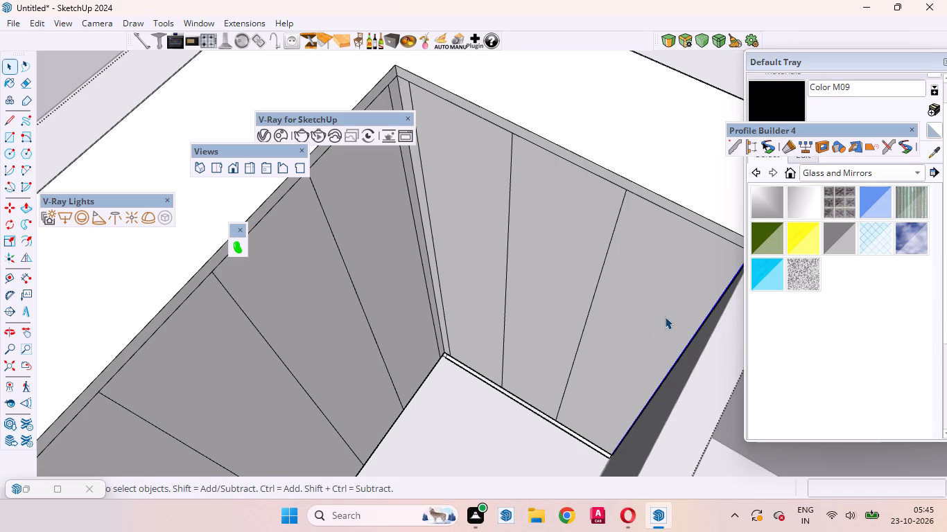
{"action": "left_click", "coordinate": [595, 286]}
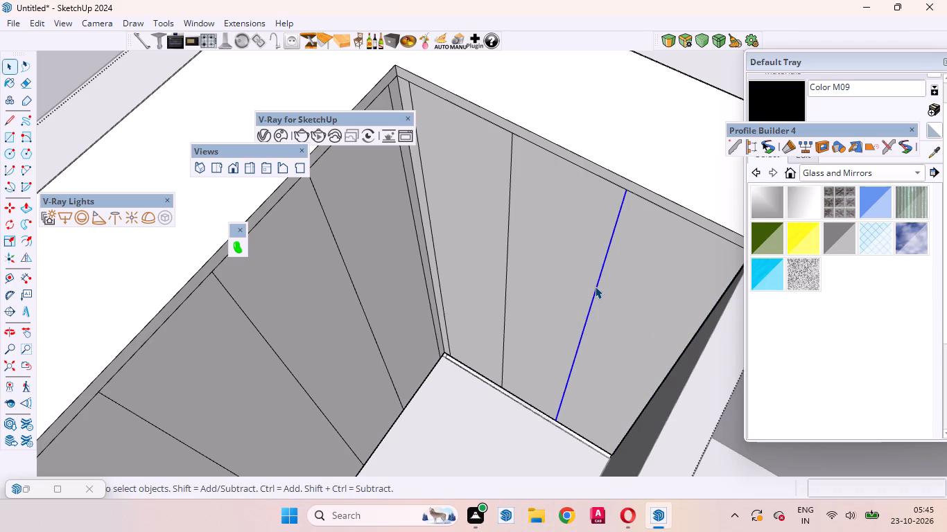
{"action": "left_click", "coordinate": [507, 262]}
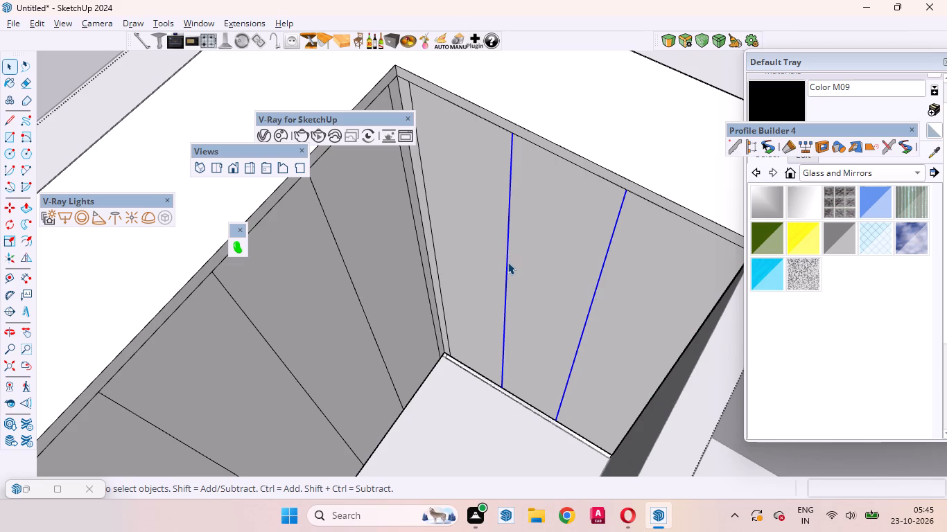
{"action": "key", "text": "m"}
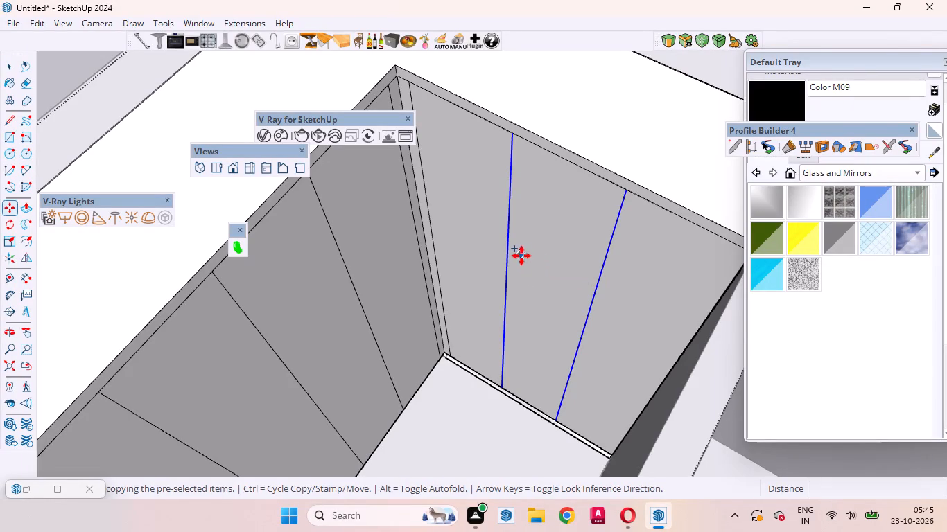
{"action": "left_click", "coordinate": [550, 270]}
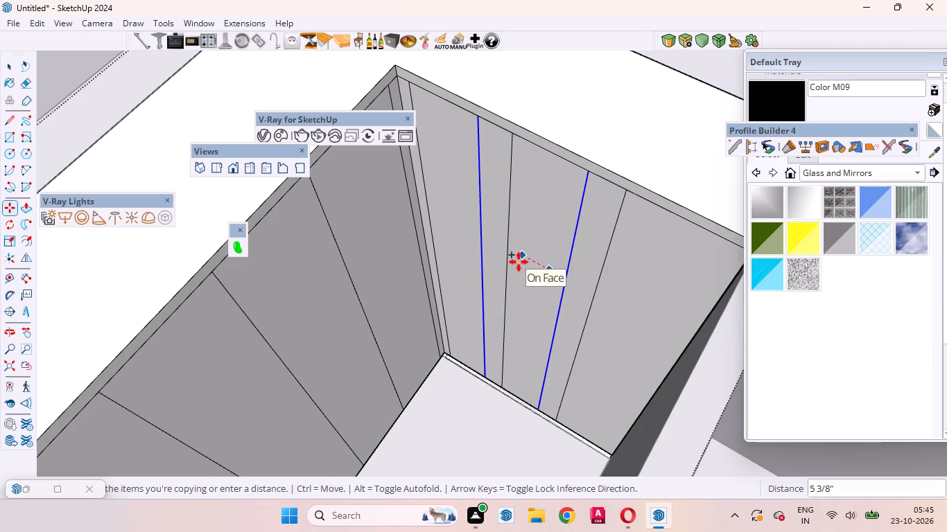
{"action": "key", "text": "3"}
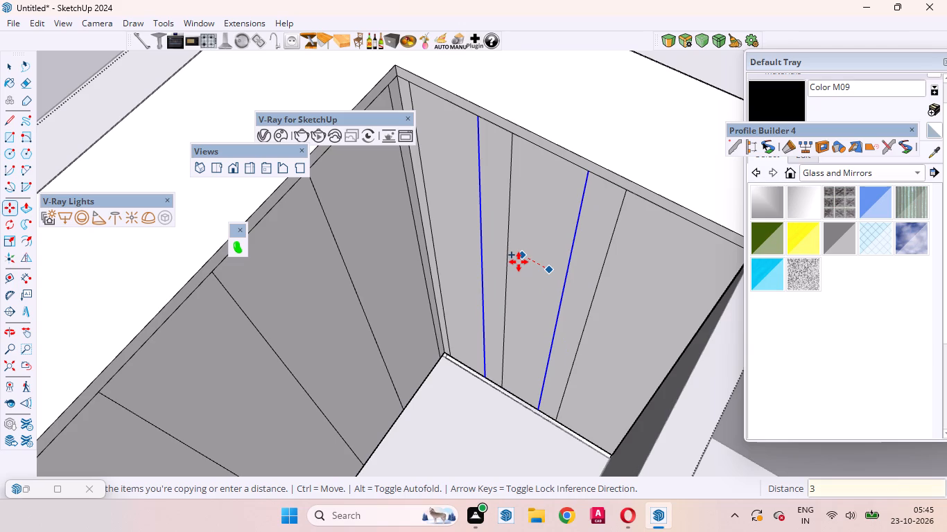
{"action": "type", "text": "mm"}
{"action": "key", "text": "Return"}
{"action": "key", "text": "space"}
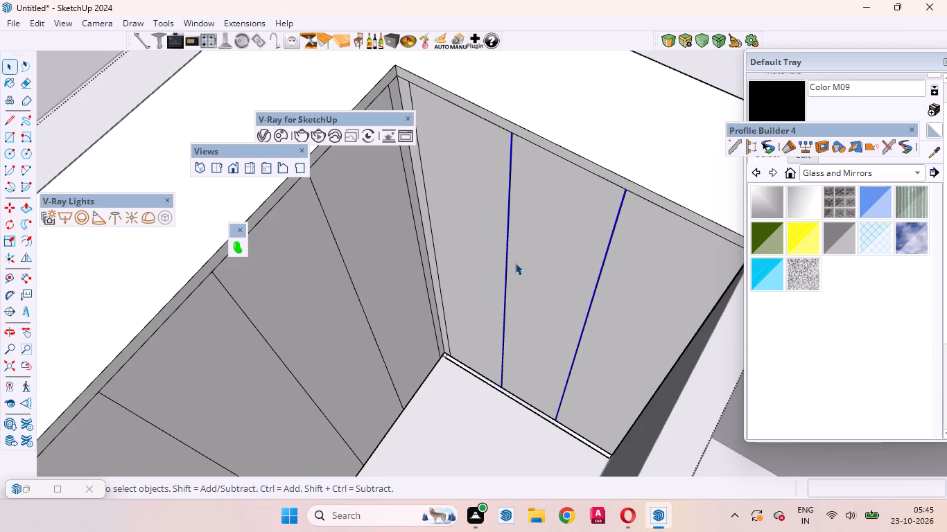
Copy the vertical line beside the inner corner on the side wing front 3 mm toward the corner.
{"action": "left_click", "coordinate": [433, 247]}
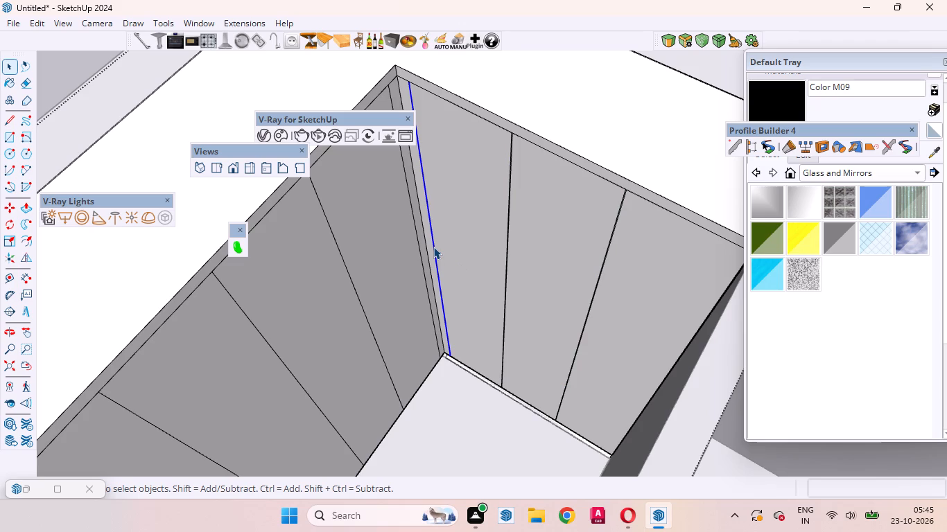
{"action": "key", "text": "m"}
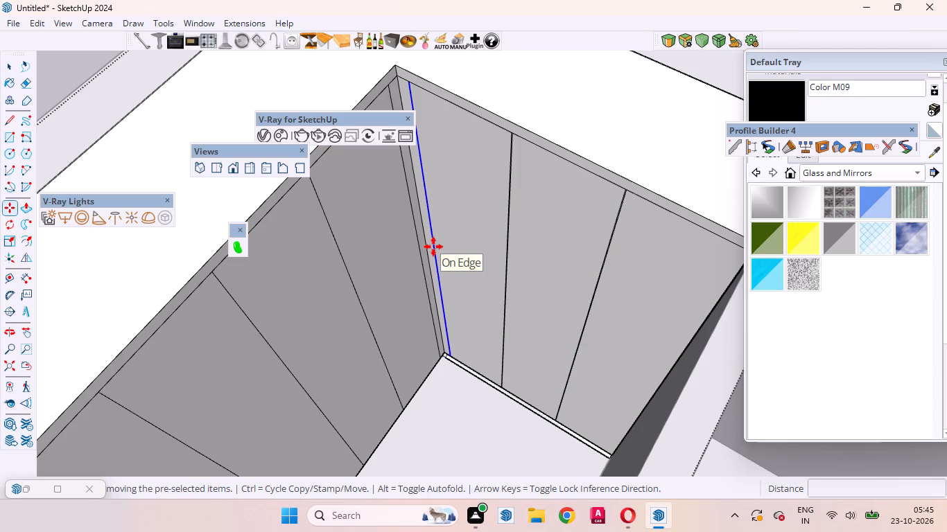
{"action": "left_click", "coordinate": [433, 247]}
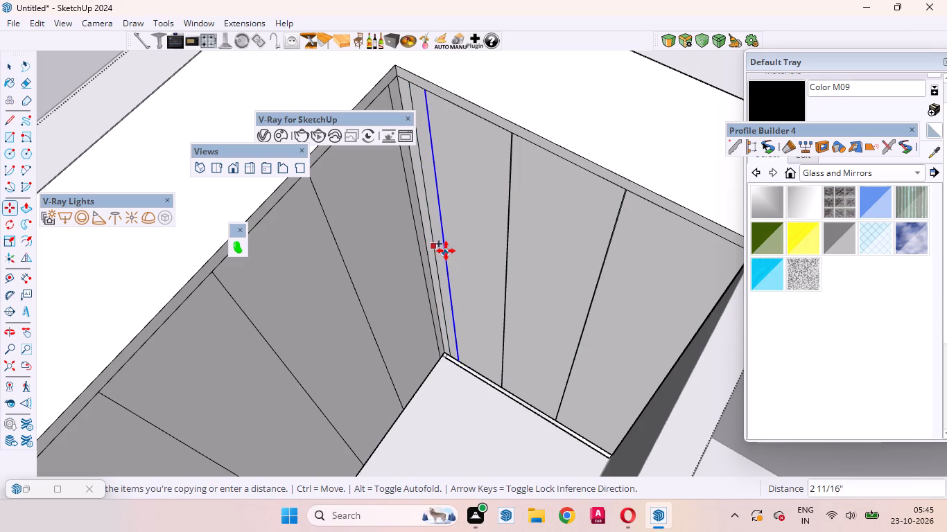
{"action": "scroll", "coordinate": [429, 249], "scroll_direction": "up", "scroll_amount": 3, "text": "ctrl"}
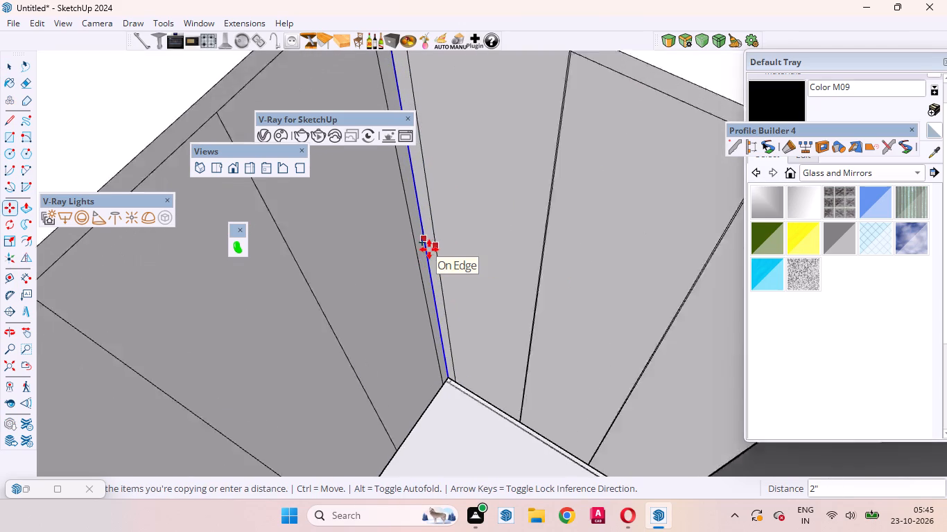
{"action": "scroll", "coordinate": [429, 249], "scroll_direction": "up", "scroll_amount": 8, "text": "ctrl"}
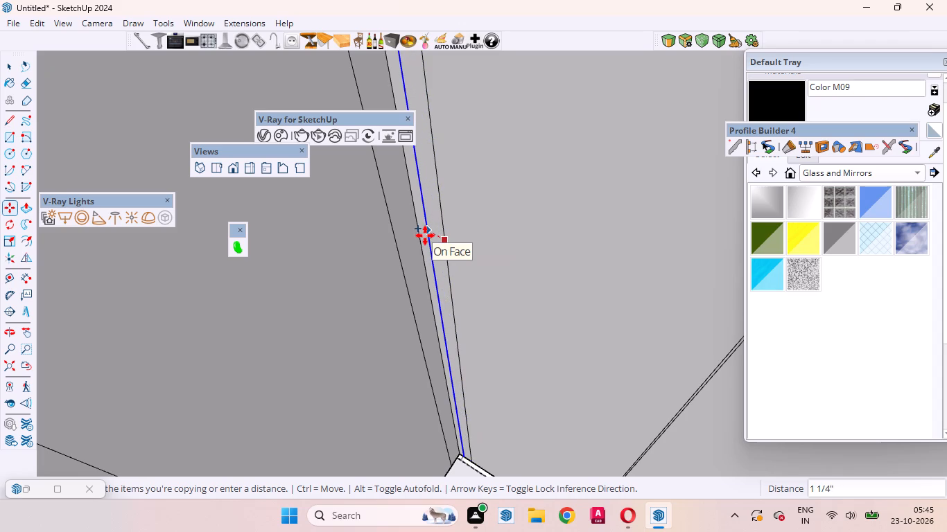
{"action": "key", "text": "3"}
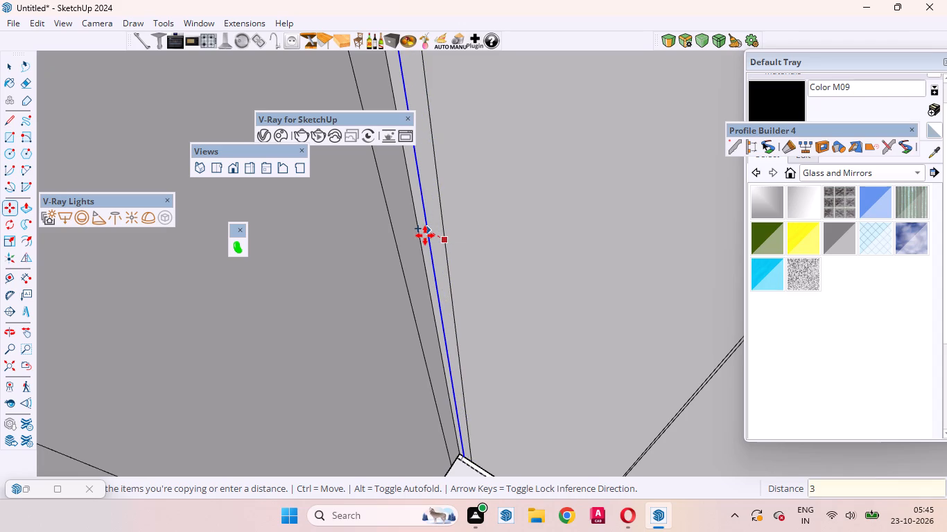
{"action": "type", "text": "mm"}
{"action": "key", "text": "Return"}
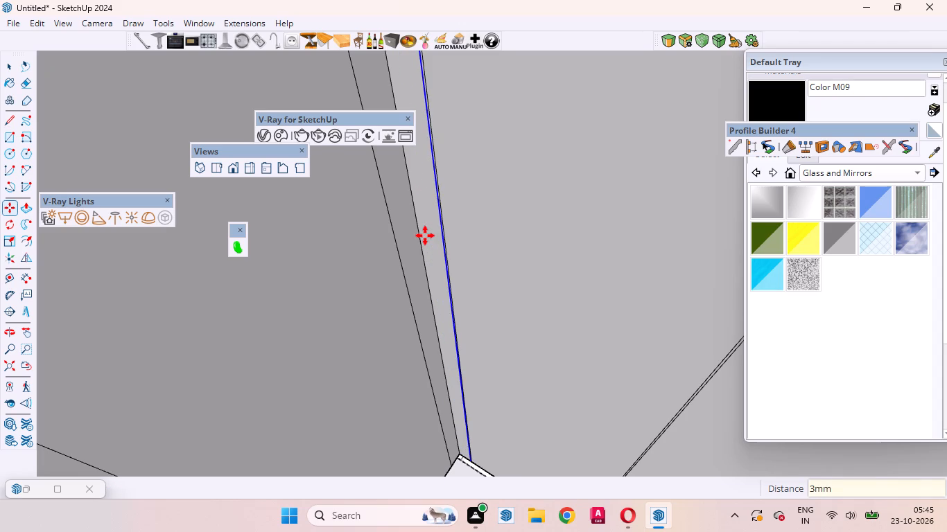
{"action": "key", "text": "space"}
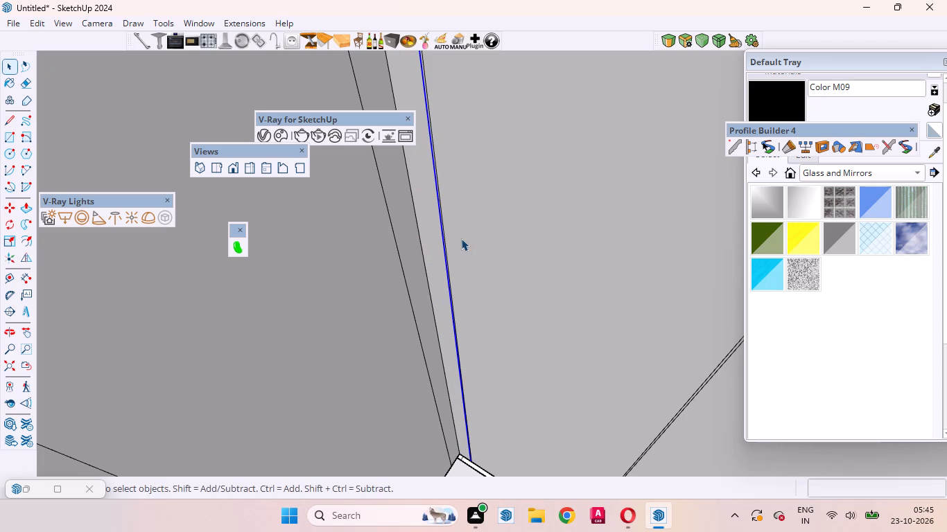
{"action": "left_click", "coordinate": [514, 233]}
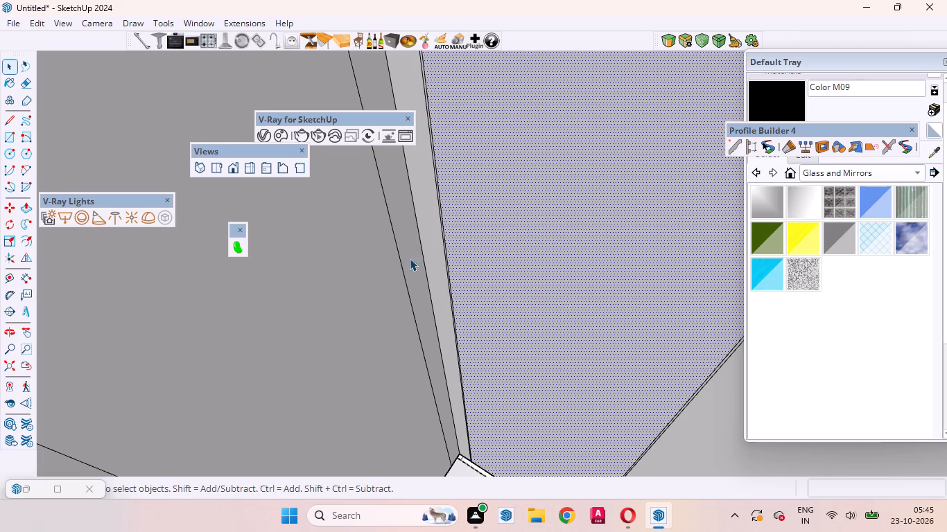
Copy the vertical edge at the outer end of the wardrobe's long front face 3 mm inward along the face.
{"action": "left_click", "coordinate": [401, 261]}
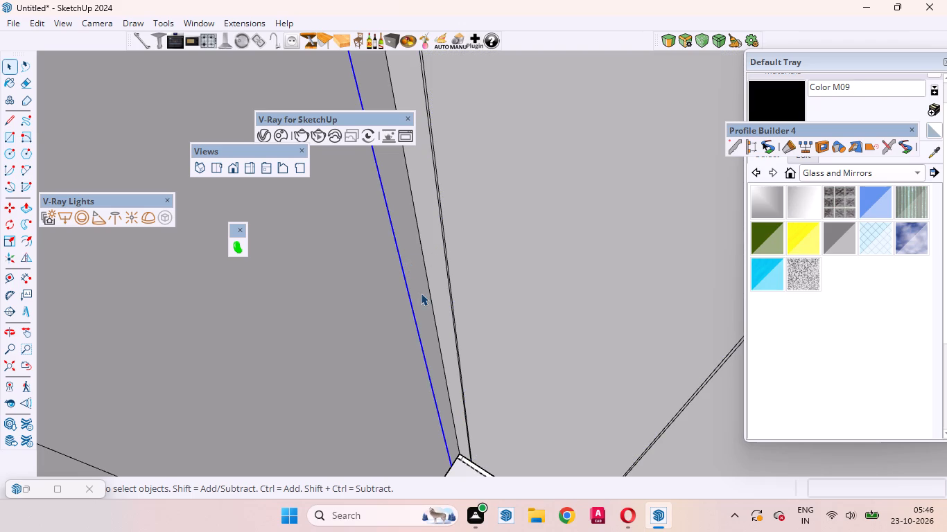
{"action": "scroll", "coordinate": [422, 293], "scroll_direction": "down", "scroll_amount": 11}
{"action": "middle_click_drag", "start_coordinate": [455, 273], "coordinate": [359, 269]}
{"action": "scroll", "coordinate": [440, 289], "scroll_direction": "down", "scroll_amount": 10}
{"action": "scroll", "coordinate": [370, 280], "scroll_direction": "up", "scroll_amount": 5}
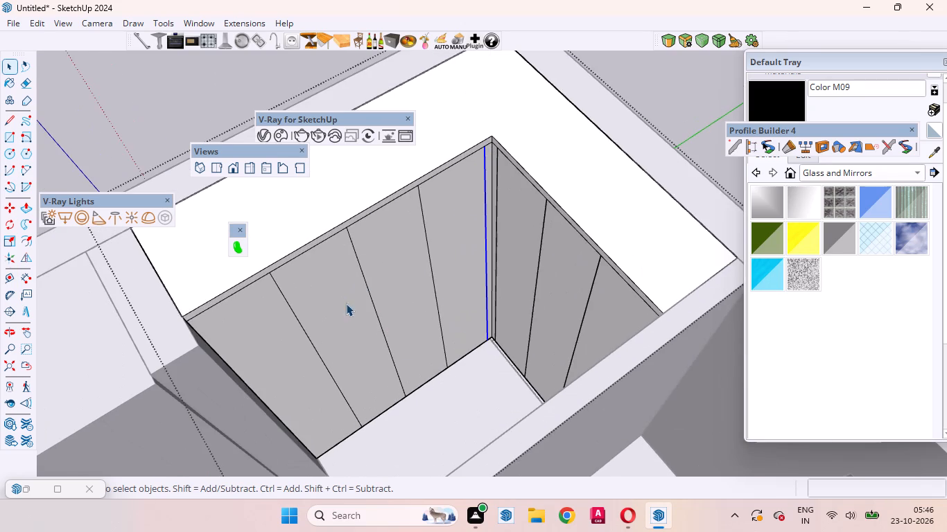
{"action": "middle_click_drag", "start_coordinate": [349, 312], "coordinate": [204, 347]}
{"action": "scroll", "coordinate": [203, 291], "scroll_direction": "up", "scroll_amount": 4}
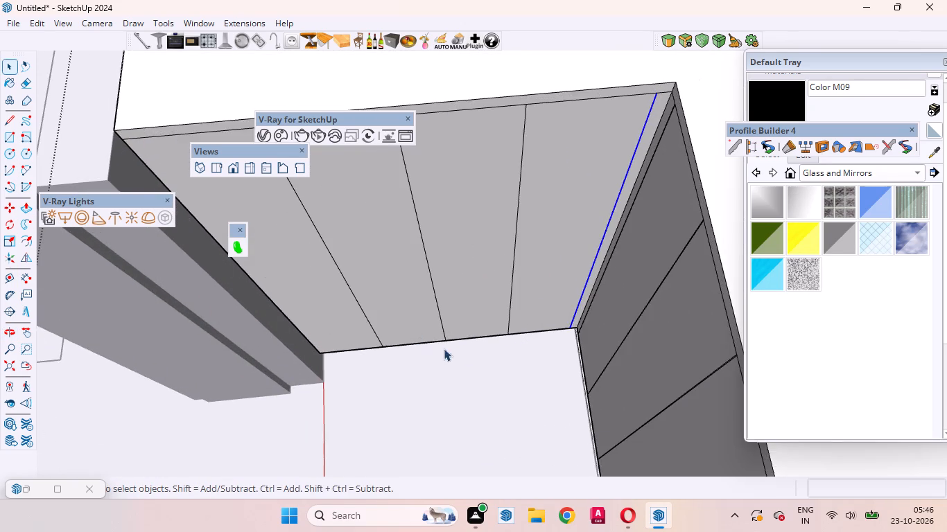
{"action": "scroll", "coordinate": [453, 356], "scroll_direction": "down", "scroll_amount": 6}
{"action": "scroll", "coordinate": [498, 180], "scroll_direction": "up", "scroll_amount": 4}
{"action": "scroll", "coordinate": [533, 279], "scroll_direction": "down", "scroll_amount": 2}
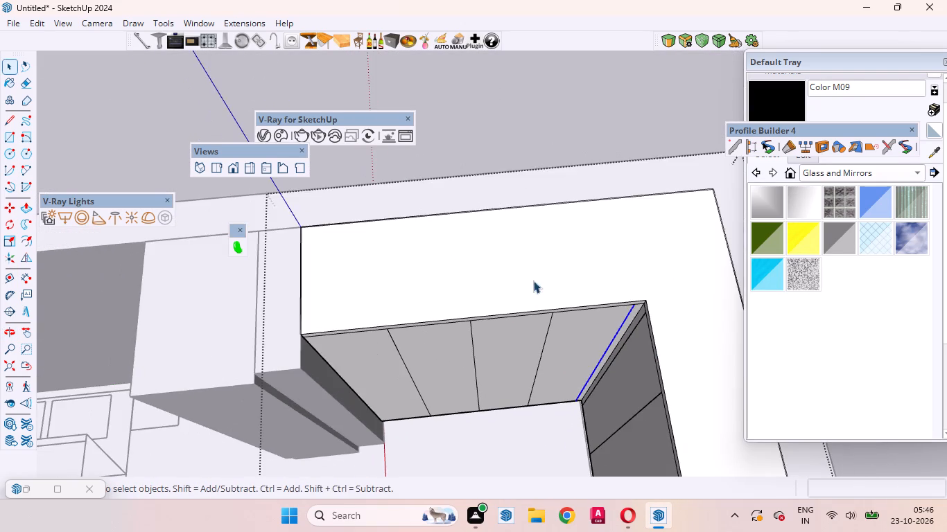
{"action": "scroll", "coordinate": [534, 284], "scroll_direction": "down", "scroll_amount": 3}
{"action": "middle_click_drag", "start_coordinate": [569, 369], "coordinate": [452, 300]}
{"action": "scroll", "coordinate": [366, 288], "scroll_direction": "up", "scroll_amount": 2}
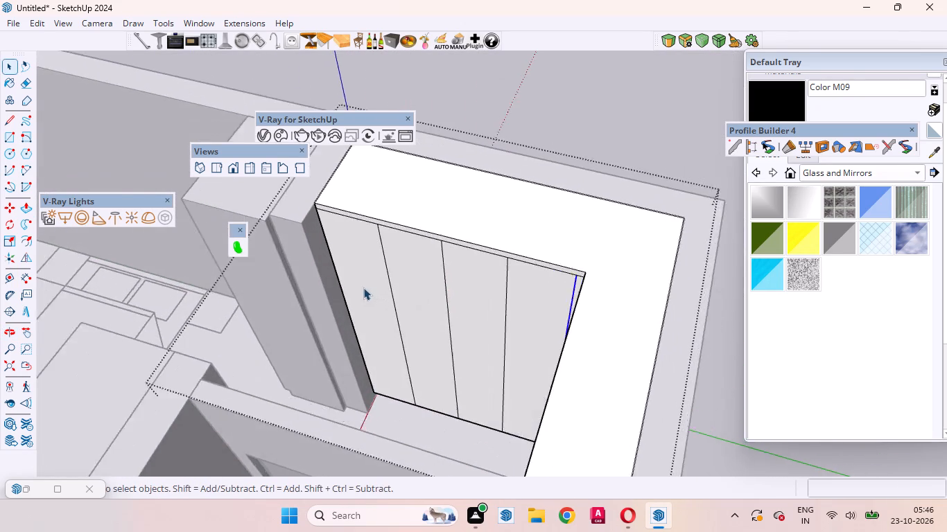
{"action": "scroll", "coordinate": [363, 287], "scroll_direction": "up", "scroll_amount": 6}
{"action": "left_click", "coordinate": [327, 279]}
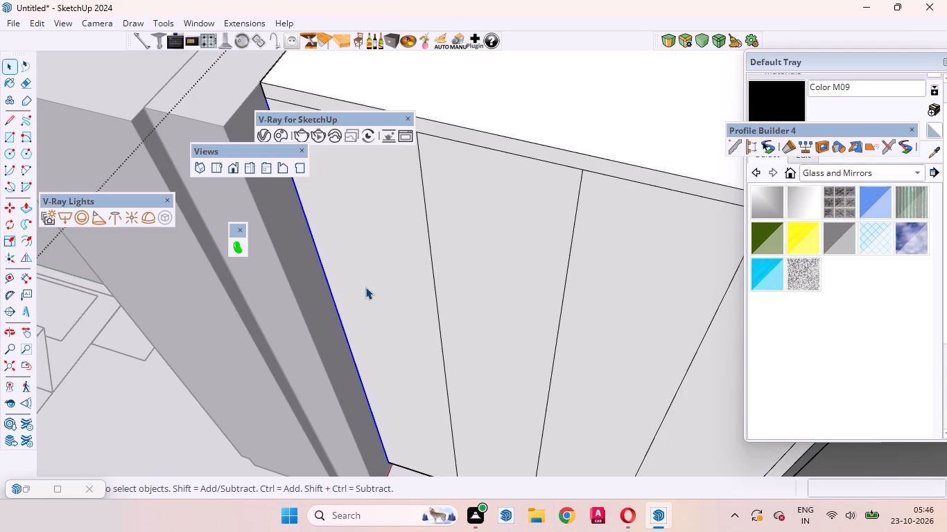
{"action": "key", "text": "m"}
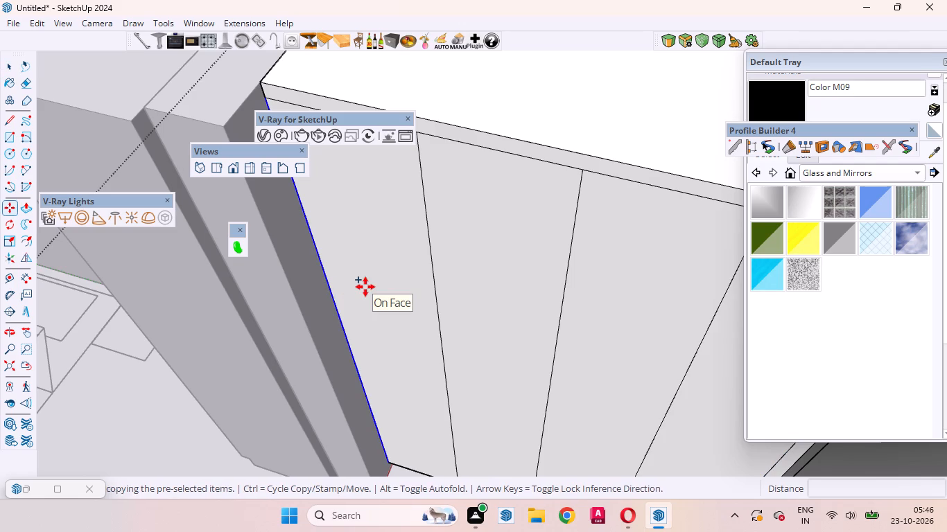
{"action": "left_click", "coordinate": [364, 280]}
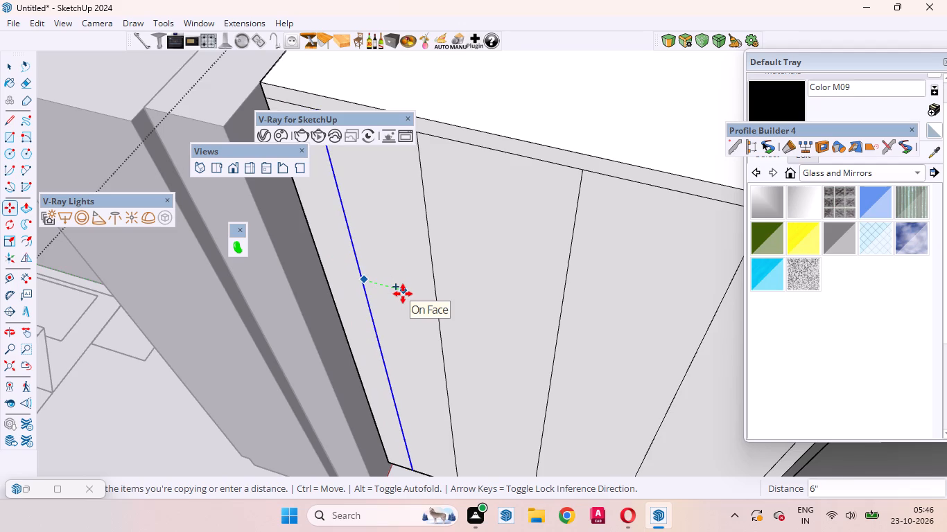
{"action": "key", "text": "3"}
{"action": "type", "text": "mm"}
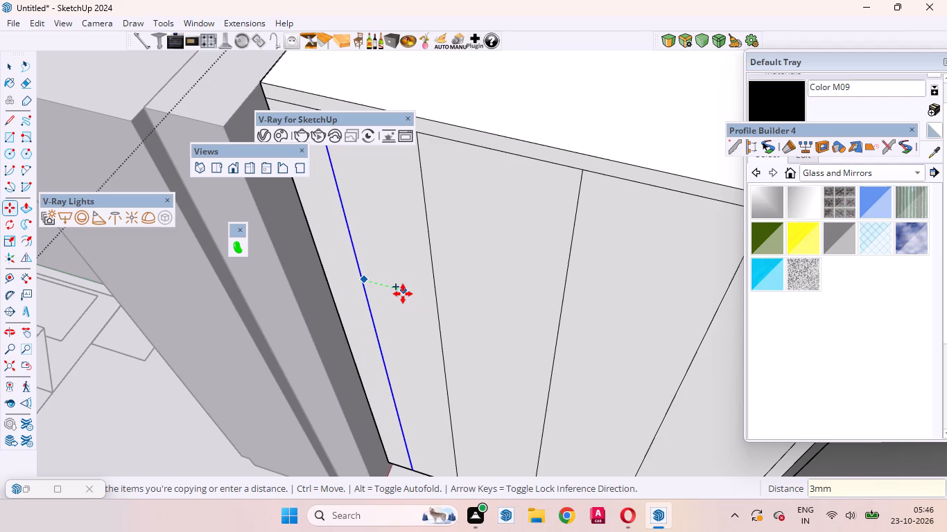
{"action": "key", "text": "Return"}
{"action": "key", "text": "space"}
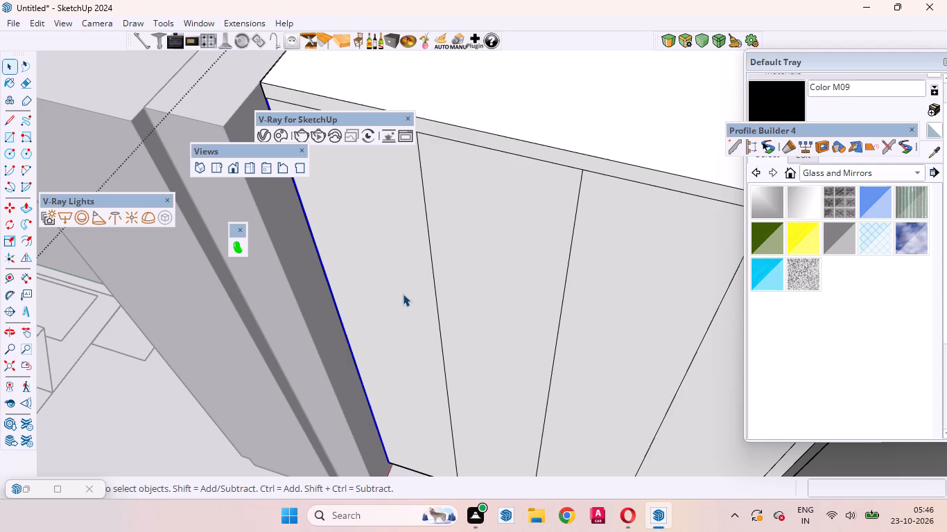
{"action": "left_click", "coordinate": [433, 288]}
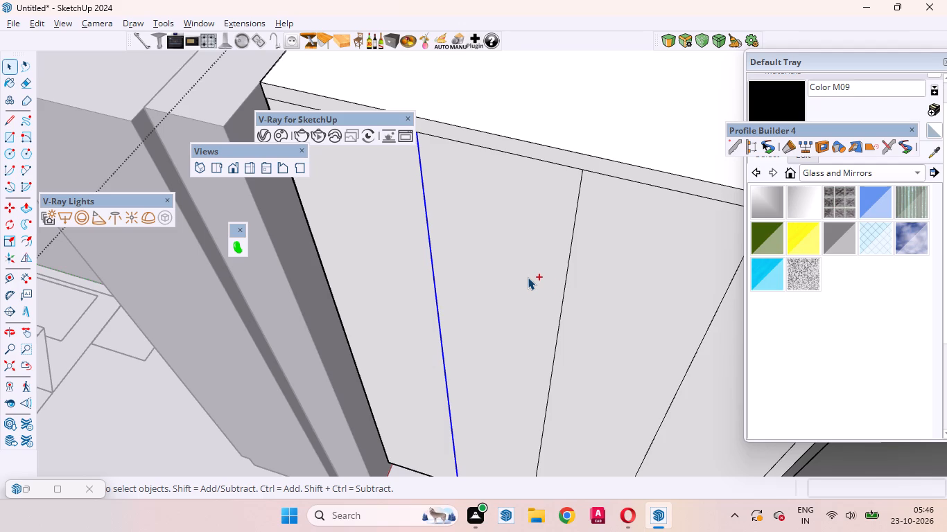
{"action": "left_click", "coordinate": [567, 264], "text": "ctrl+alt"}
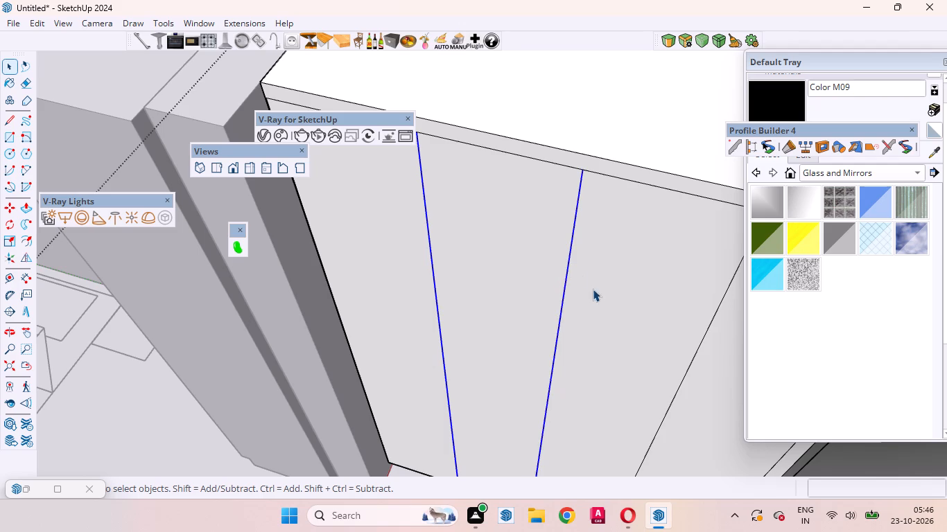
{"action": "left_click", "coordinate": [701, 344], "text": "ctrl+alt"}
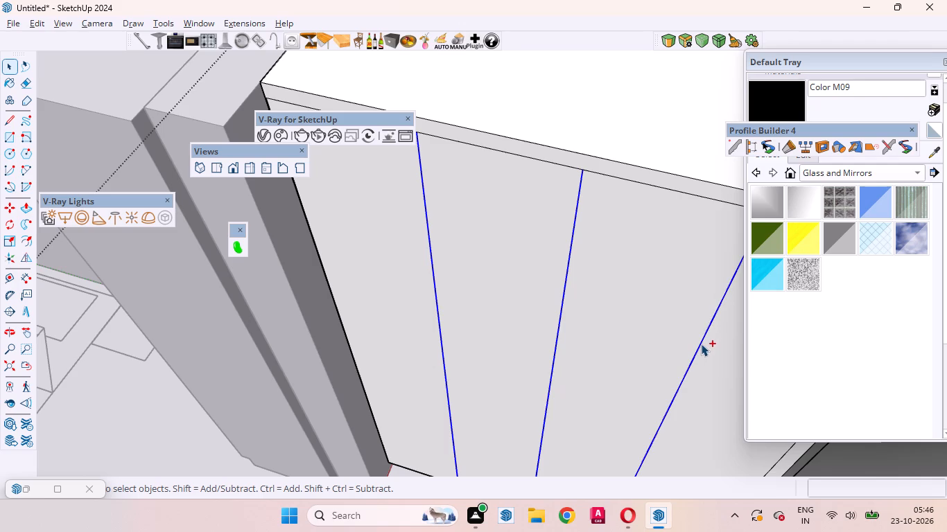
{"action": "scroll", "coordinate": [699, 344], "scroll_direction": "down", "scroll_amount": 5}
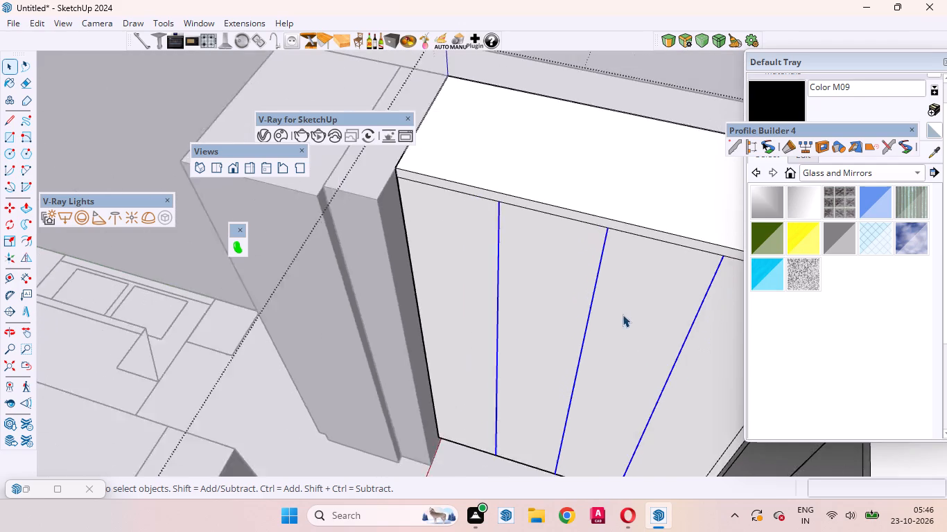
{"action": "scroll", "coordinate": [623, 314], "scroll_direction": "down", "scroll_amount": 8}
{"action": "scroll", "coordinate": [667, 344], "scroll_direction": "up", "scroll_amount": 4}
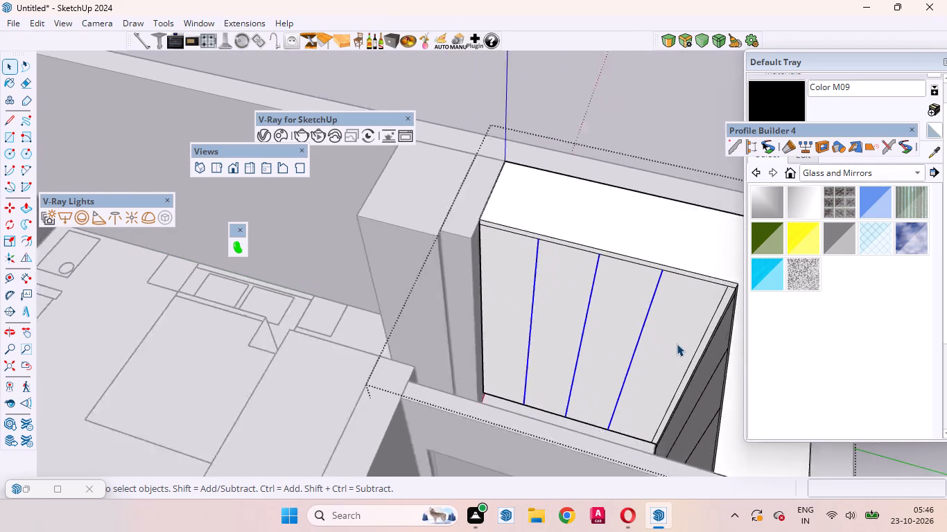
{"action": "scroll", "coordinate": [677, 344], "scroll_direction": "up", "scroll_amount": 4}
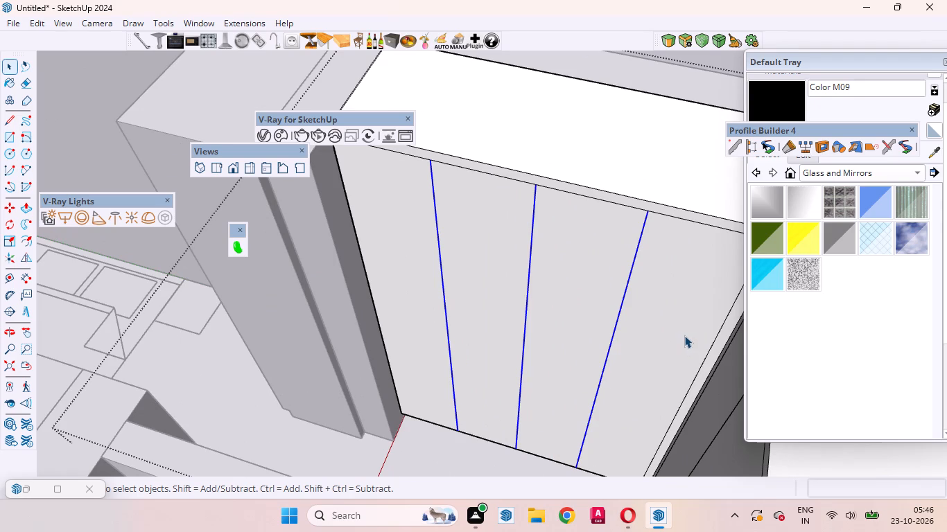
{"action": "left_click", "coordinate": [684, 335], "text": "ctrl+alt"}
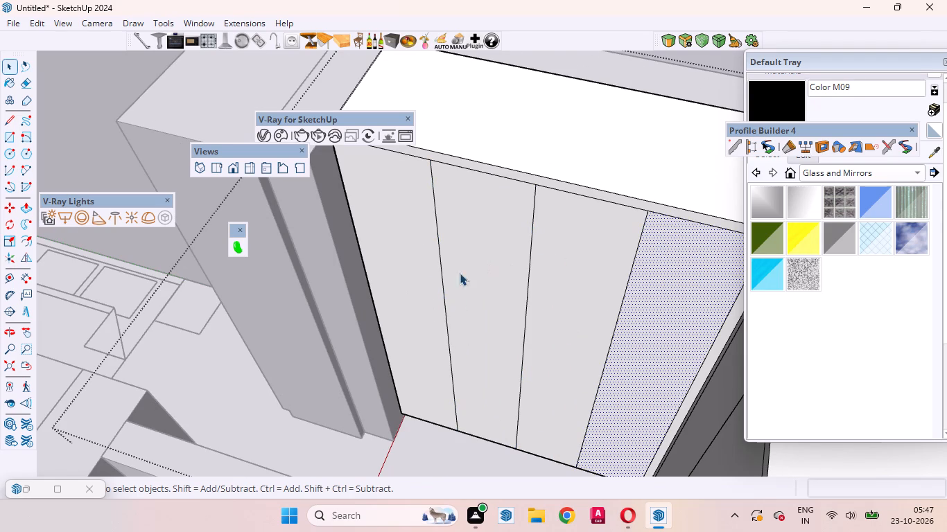
Copy the three vertical door division lines and the line beside the inner corner on the long wardrobe front 3 mm toward the corner.
{"action": "scroll", "coordinate": [334, 236], "scroll_direction": "up", "scroll_amount": 8}
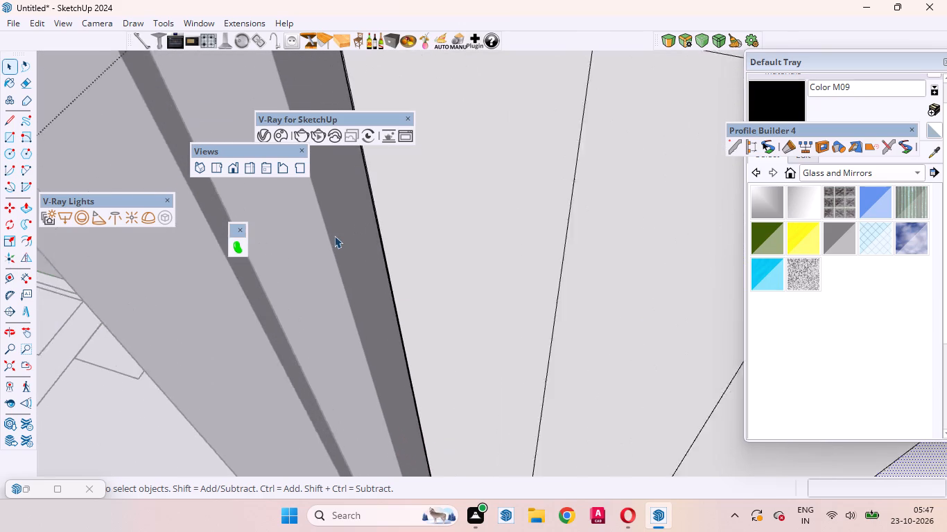
{"action": "scroll", "coordinate": [334, 236], "scroll_direction": "up", "scroll_amount": 15}
{"action": "scroll", "coordinate": [399, 230], "scroll_direction": "down", "scroll_amount": 6}
{"action": "left_click", "coordinate": [557, 240]}
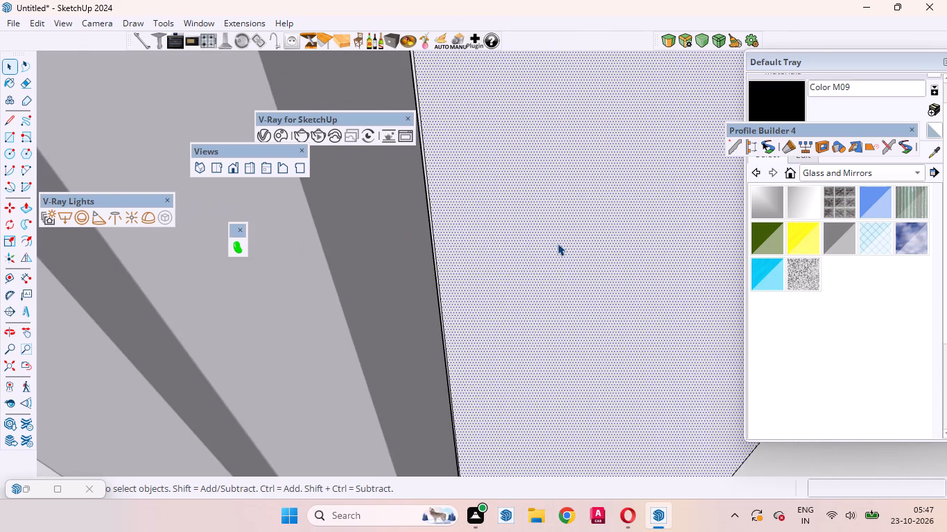
{"action": "scroll", "coordinate": [505, 241], "scroll_direction": "down", "scroll_amount": 12}
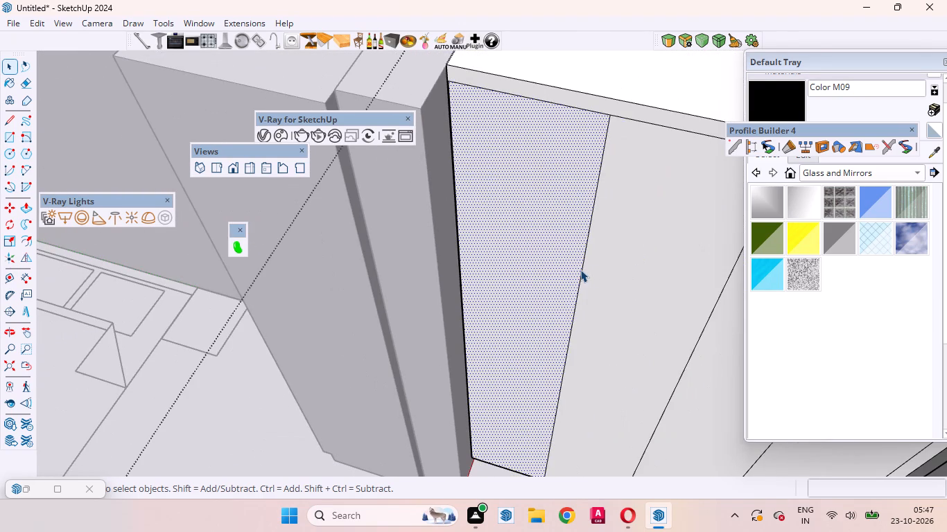
{"action": "left_click", "coordinate": [580, 269]}
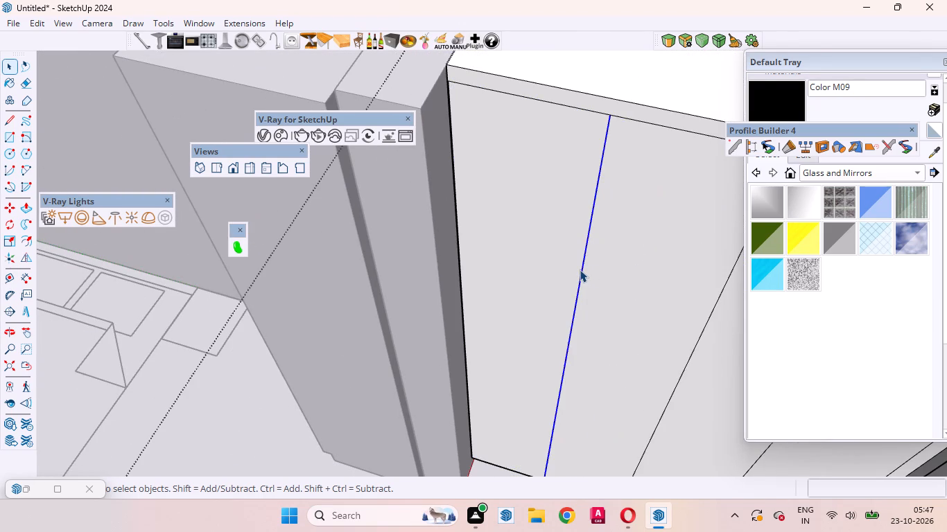
{"action": "left_click", "coordinate": [712, 309], "text": "ctrl+alt"}
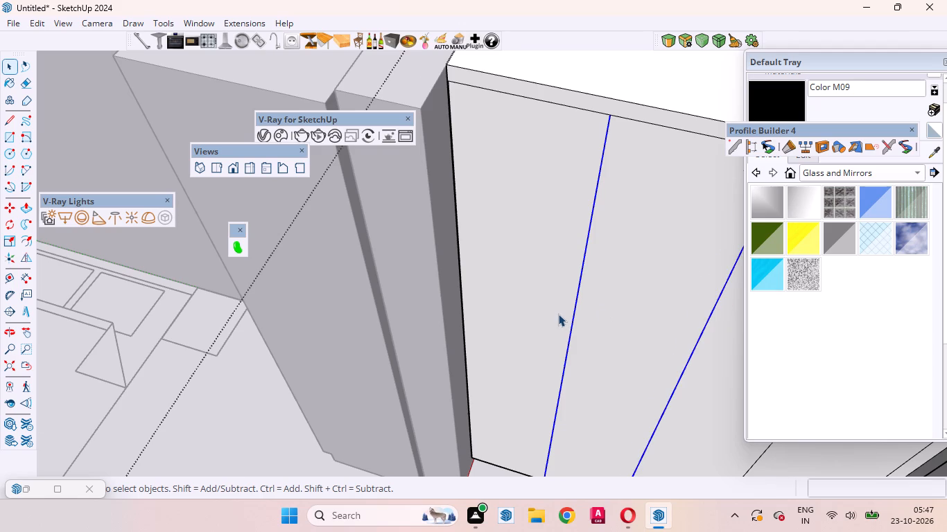
{"action": "scroll", "coordinate": [556, 314], "scroll_direction": "down", "scroll_amount": 10}
{"action": "scroll", "coordinate": [677, 327], "scroll_direction": "up", "scroll_amount": 5}
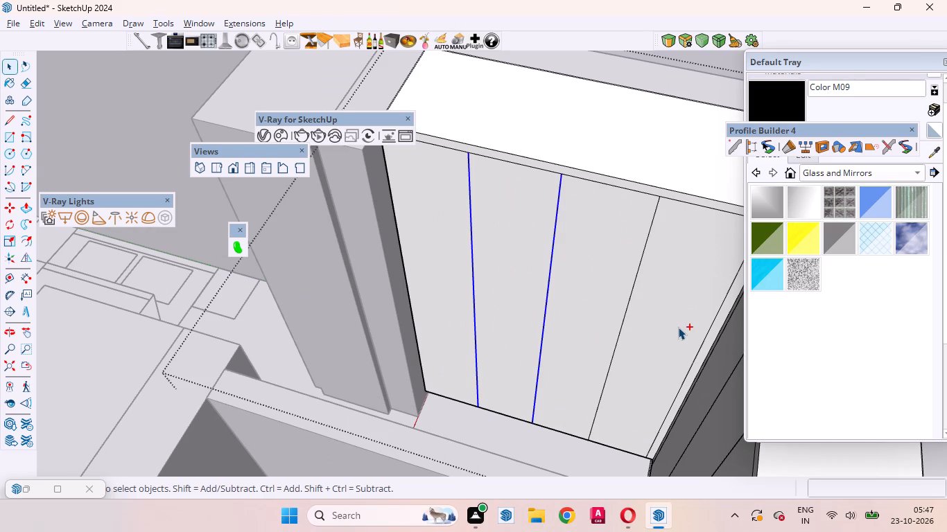
{"action": "left_click", "coordinate": [718, 312], "text": "ctrl+alt"}
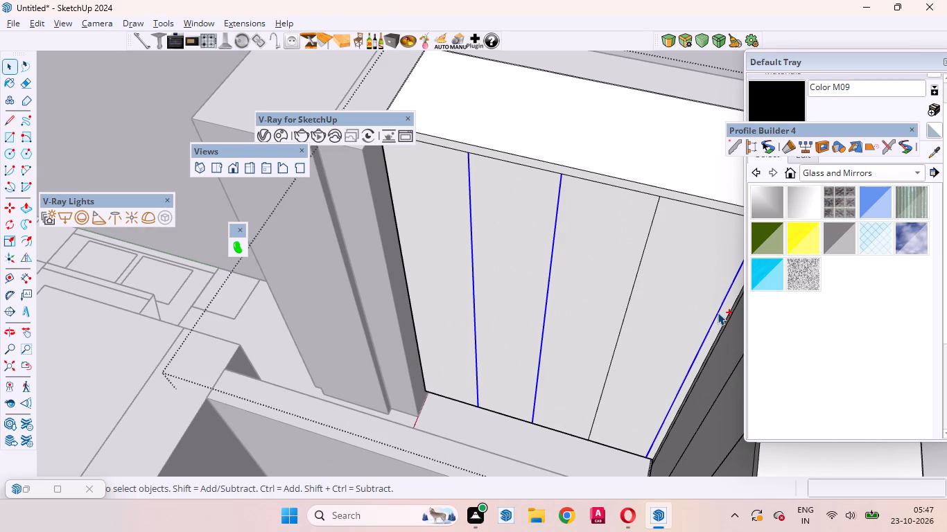
{"action": "left_click", "coordinate": [627, 305], "text": "ctrl+alt"}
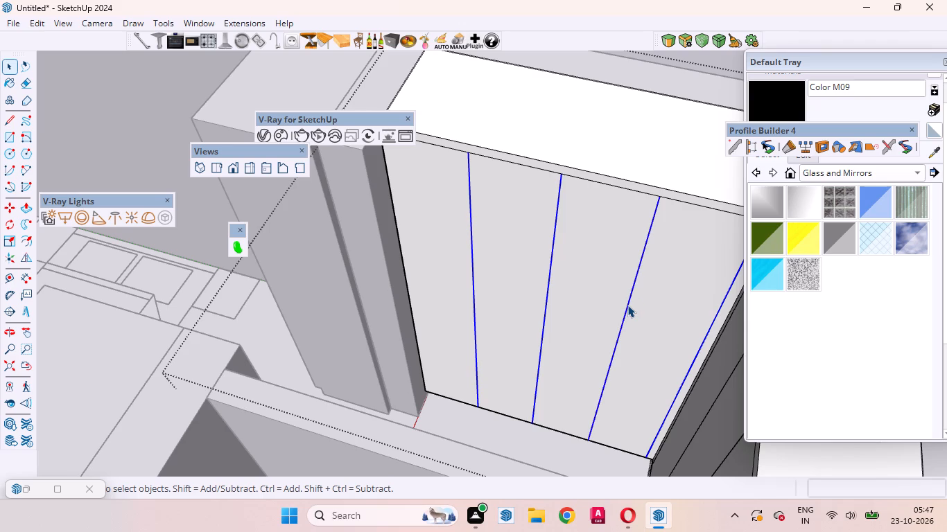
{"action": "key", "text": "m"}
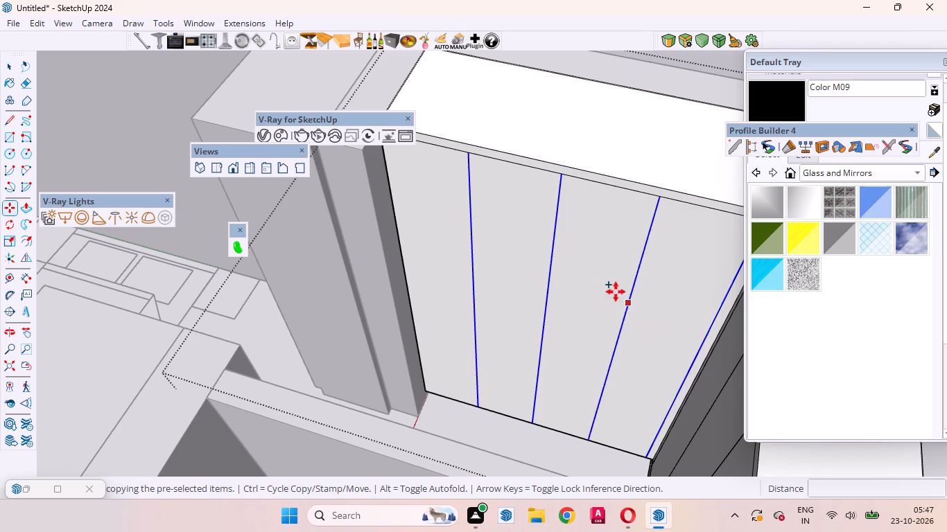
{"action": "left_click", "coordinate": [574, 296]}
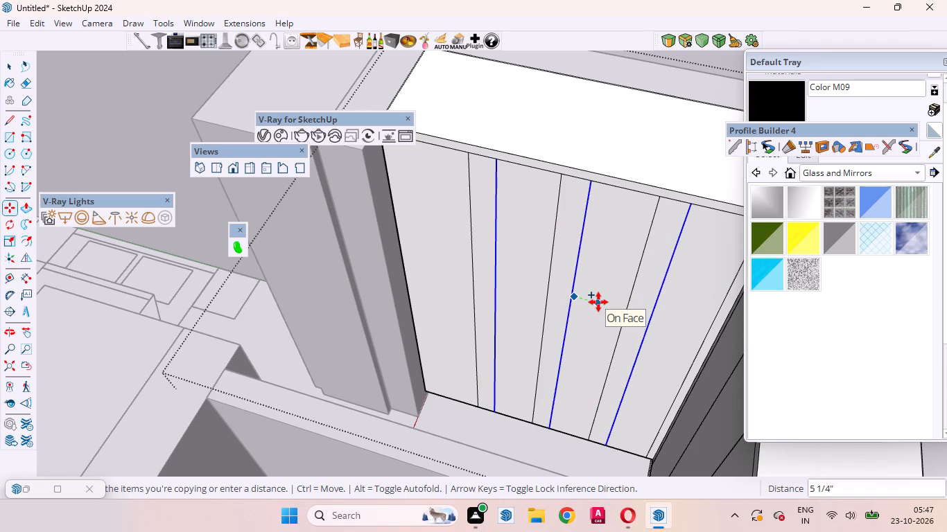
{"action": "key", "text": "3"}
{"action": "type", "text": "mm"}
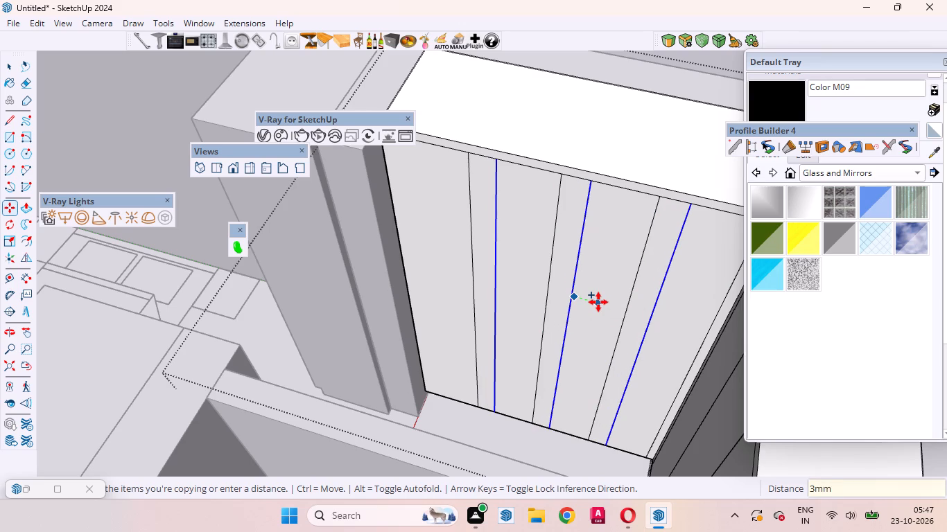
{"action": "left_click", "coordinate": [598, 302]}
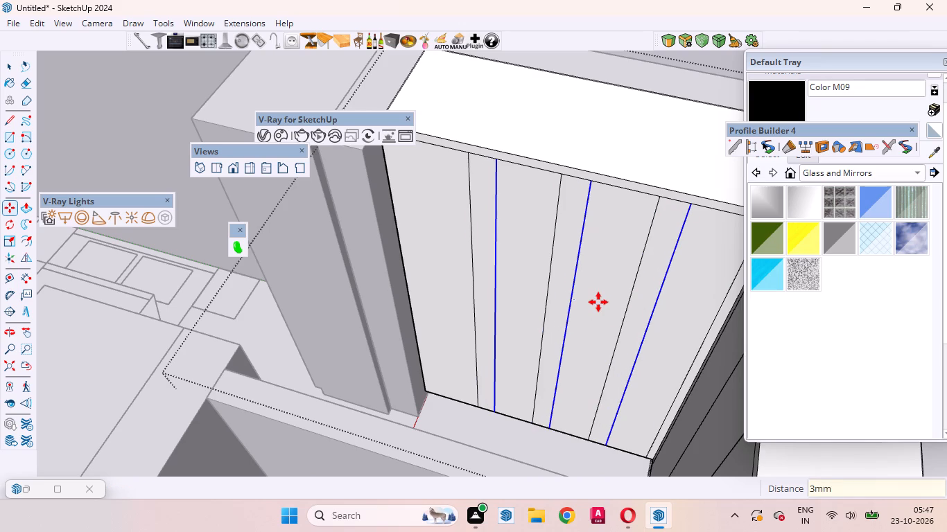
{"action": "key", "text": "Return"}
{"action": "key", "text": "space"}
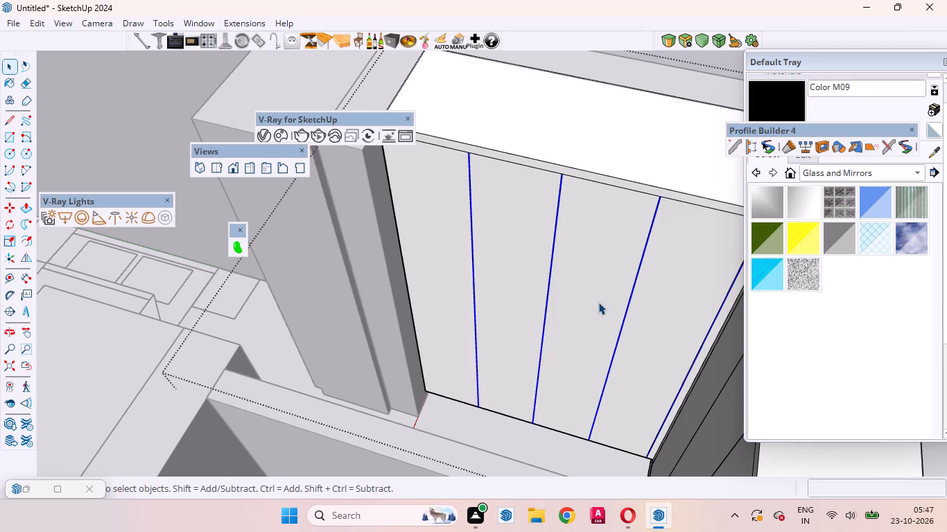
{"action": "left_click", "coordinate": [598, 302]}
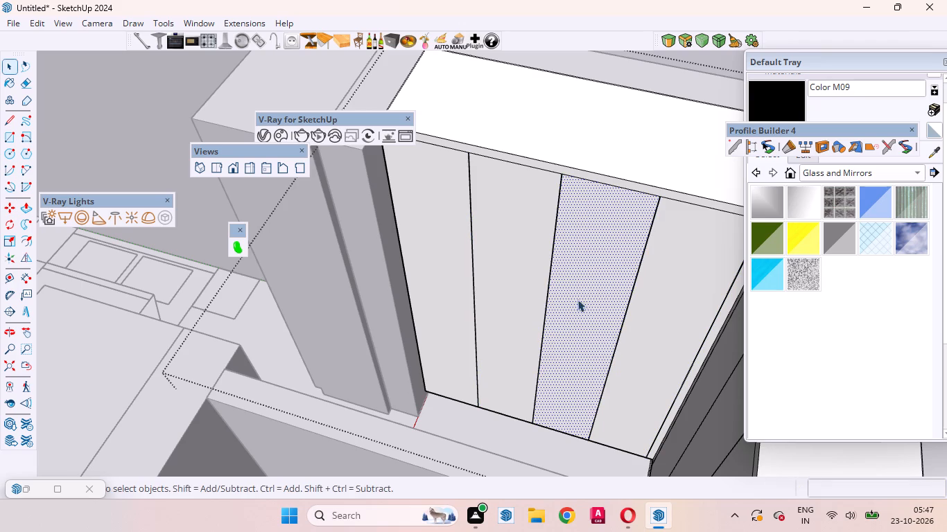
Examine the doubled vertical gap lines between the door panels on the long wardrobe front up close.
{"action": "scroll", "coordinate": [486, 250], "scroll_direction": "up", "scroll_amount": 4}
{"action": "scroll", "coordinate": [400, 263], "scroll_direction": "up", "scroll_amount": 5}
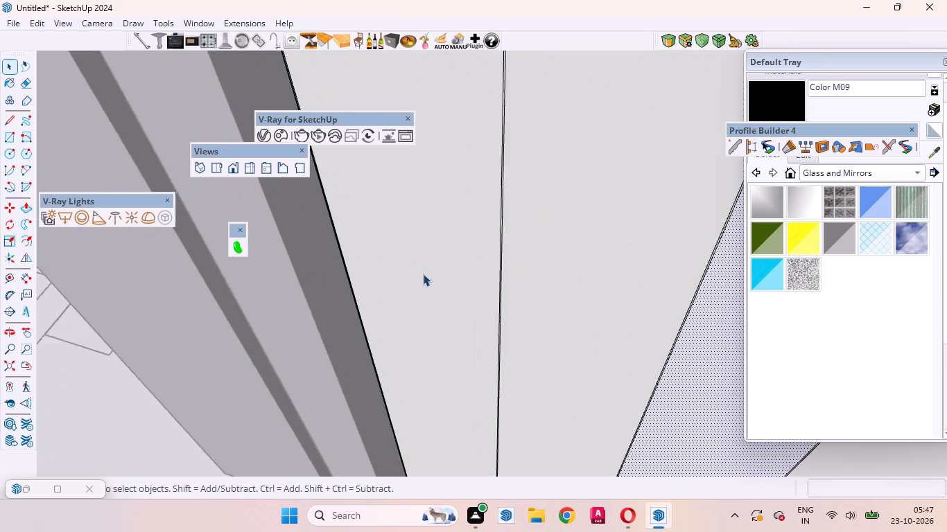
{"action": "scroll", "coordinate": [423, 274], "scroll_direction": "up", "scroll_amount": 2}
{"action": "scroll", "coordinate": [511, 280], "scroll_direction": "up", "scroll_amount": 7}
{"action": "scroll", "coordinate": [511, 280], "scroll_direction": "down", "scroll_amount": 9}
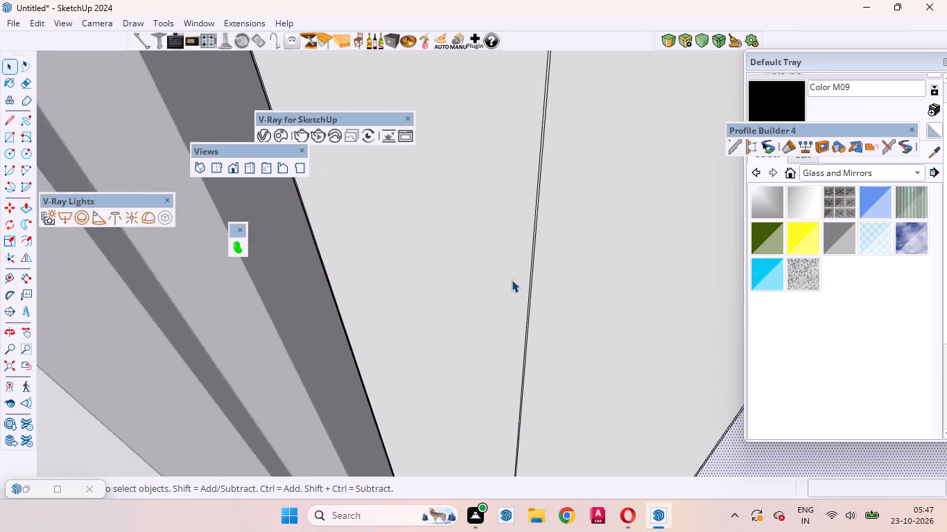
{"action": "scroll", "coordinate": [512, 280], "scroll_direction": "down", "scroll_amount": 4}
{"action": "scroll", "coordinate": [517, 282], "scroll_direction": "up", "scroll_amount": 20}
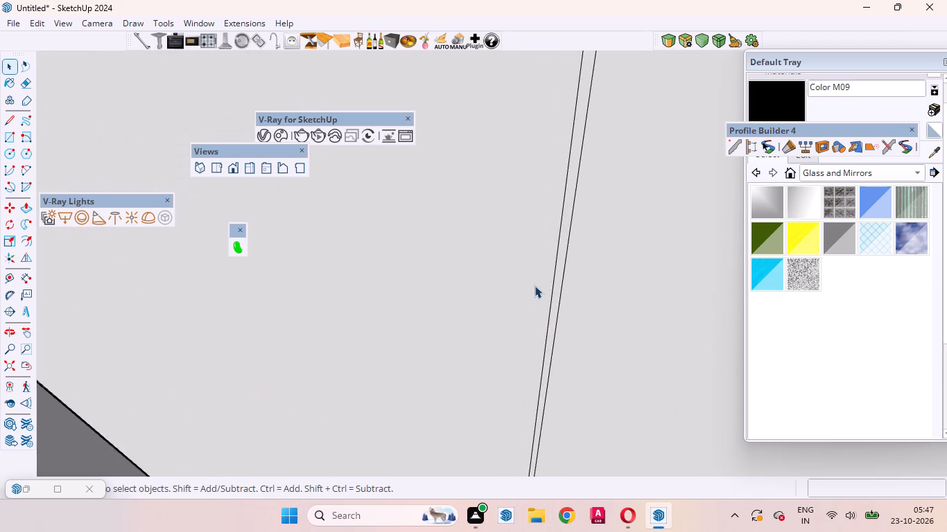
{"action": "scroll", "coordinate": [537, 286], "scroll_direction": "up", "scroll_amount": 4}
{"action": "scroll", "coordinate": [537, 286], "scroll_direction": "down", "scroll_amount": 2}
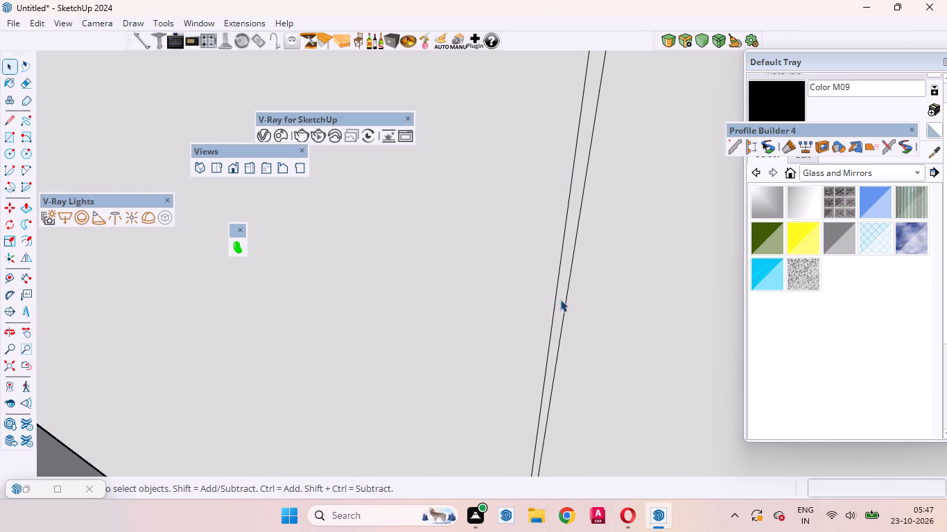
{"action": "scroll", "coordinate": [562, 301], "scroll_direction": "down", "scroll_amount": 20}
{"action": "scroll", "coordinate": [562, 301], "scroll_direction": "down", "scroll_amount": 7}
{"action": "scroll", "coordinate": [662, 335], "scroll_direction": "up", "scroll_amount": 1}
{"action": "scroll", "coordinate": [662, 335], "scroll_direction": "down", "scroll_amount": 3}
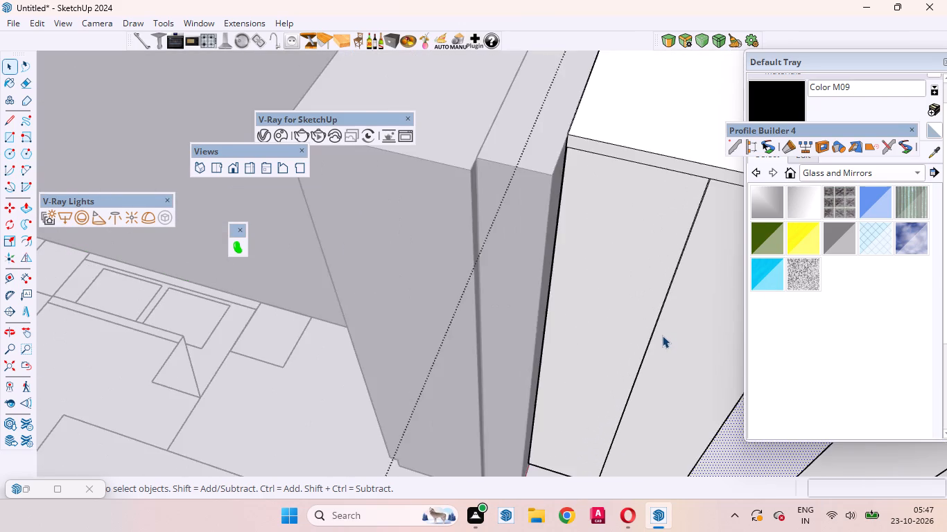
{"action": "scroll", "coordinate": [662, 335], "scroll_direction": "down", "scroll_amount": 4}
{"action": "scroll", "coordinate": [659, 229], "scroll_direction": "up", "scroll_amount": 3}
{"action": "scroll", "coordinate": [604, 251], "scroll_direction": "down", "scroll_amount": 9}
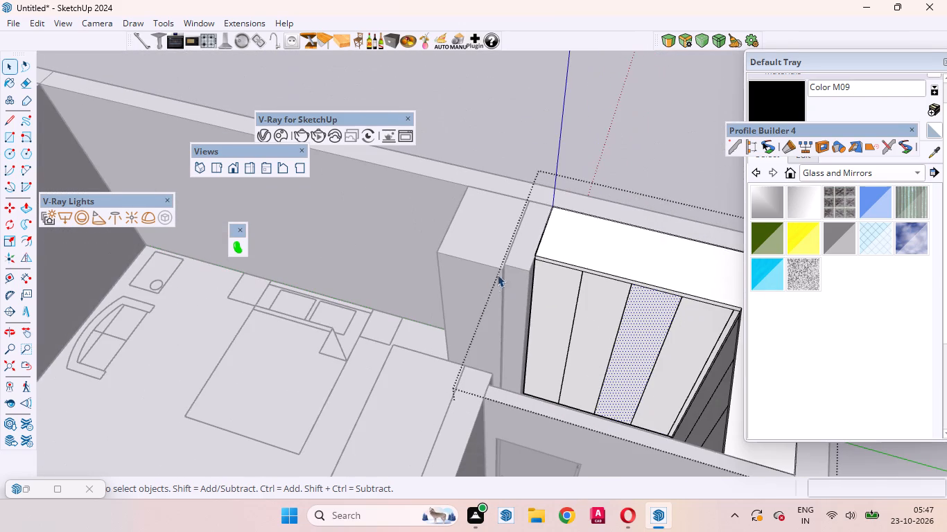
Copy the four top line segments above the door panels on the long wardrobe front 3 mm straight down.
{"action": "scroll", "coordinate": [595, 288], "scroll_direction": "up", "scroll_amount": 5}
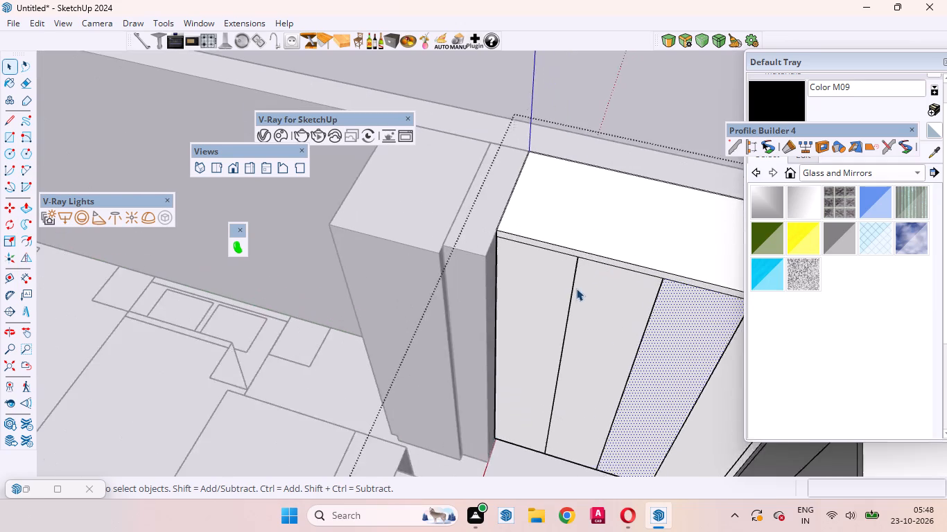
{"action": "scroll", "coordinate": [576, 288], "scroll_direction": "up", "scroll_amount": 4}
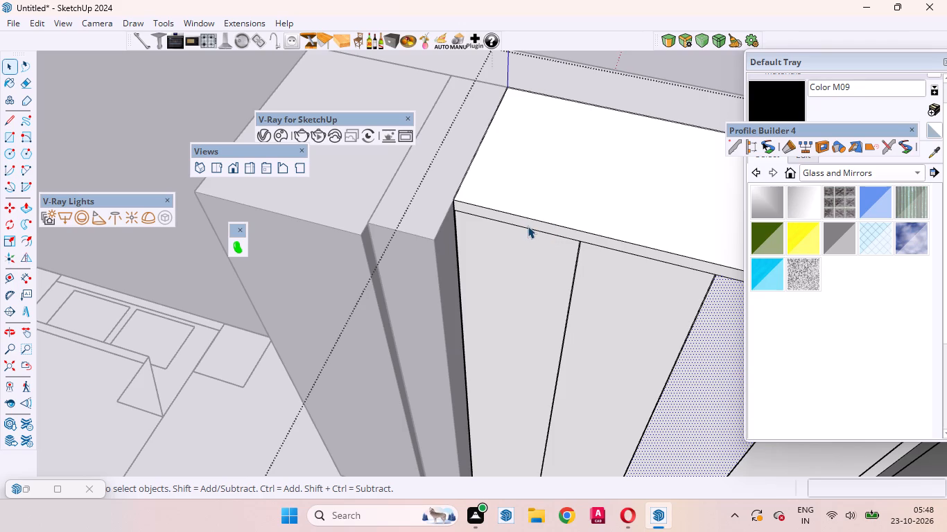
{"action": "left_click", "coordinate": [531, 229]}
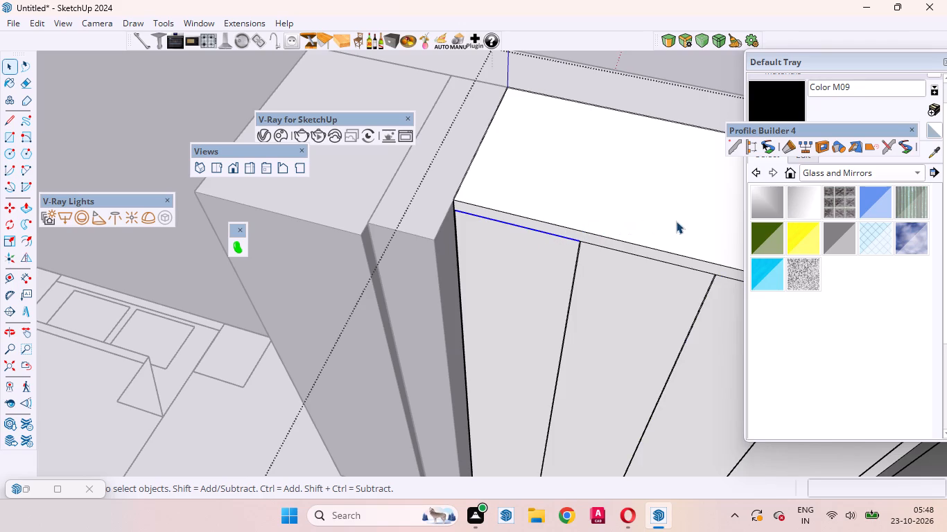
{"action": "left_click", "coordinate": [678, 267], "text": "ctrl+alt"}
{"action": "scroll", "coordinate": [600, 249], "scroll_direction": "down", "scroll_amount": 3, "text": "ctrl+alt"}
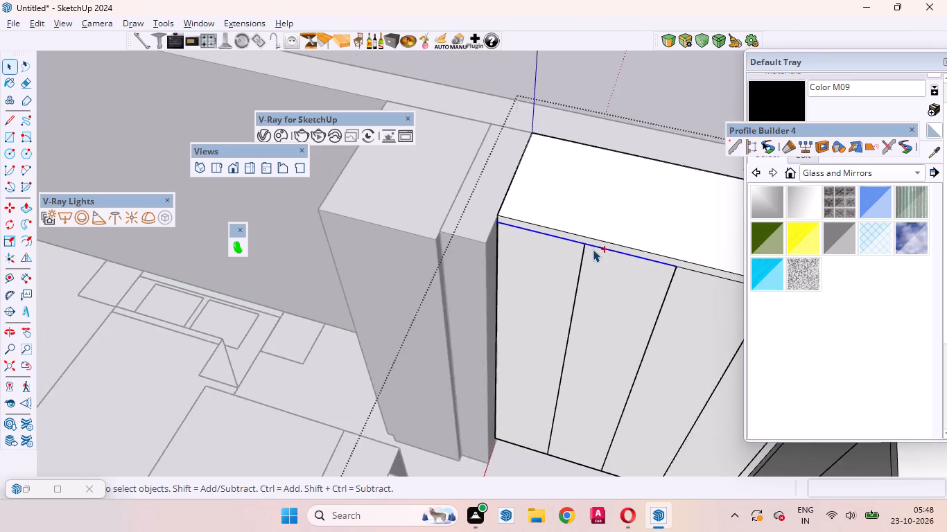
{"action": "scroll", "coordinate": [593, 249], "scroll_direction": "down", "scroll_amount": 10, "text": "ctrl+alt"}
{"action": "scroll", "coordinate": [646, 280], "scroll_direction": "up", "scroll_amount": 2, "text": "ctrl+alt"}
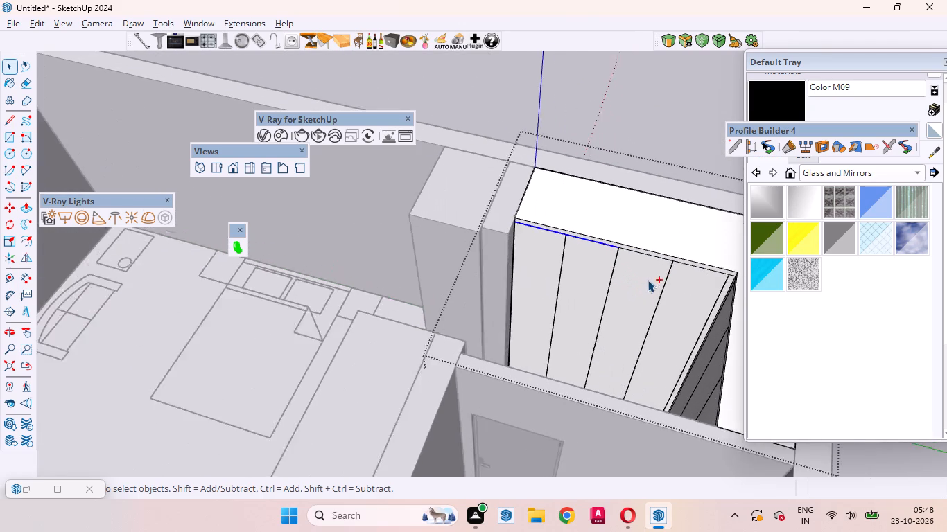
{"action": "scroll", "coordinate": [648, 280], "scroll_direction": "up", "scroll_amount": 5, "text": "ctrl+alt"}
{"action": "scroll", "coordinate": [661, 274], "scroll_direction": "down", "scroll_amount": 4, "text": "ctrl+alt"}
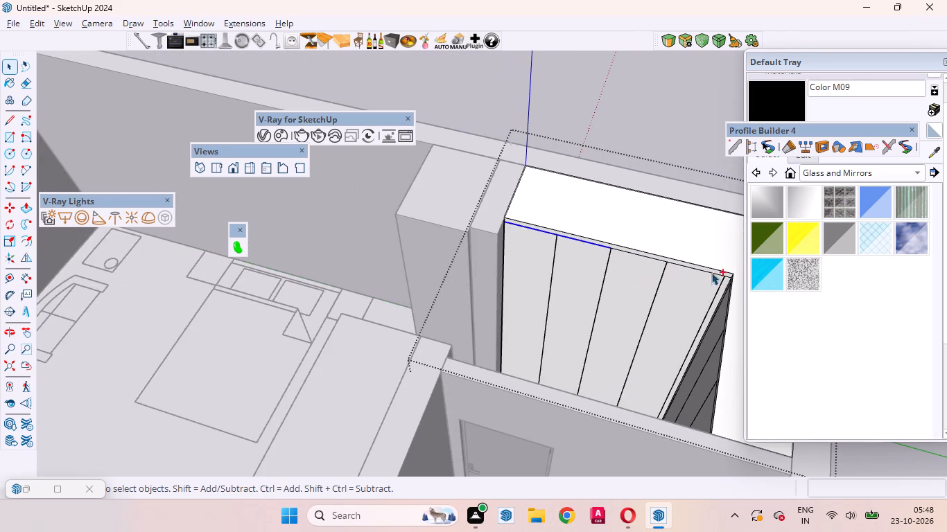
{"action": "scroll", "coordinate": [753, 269], "scroll_direction": "up", "scroll_amount": 3, "text": "ctrl+alt"}
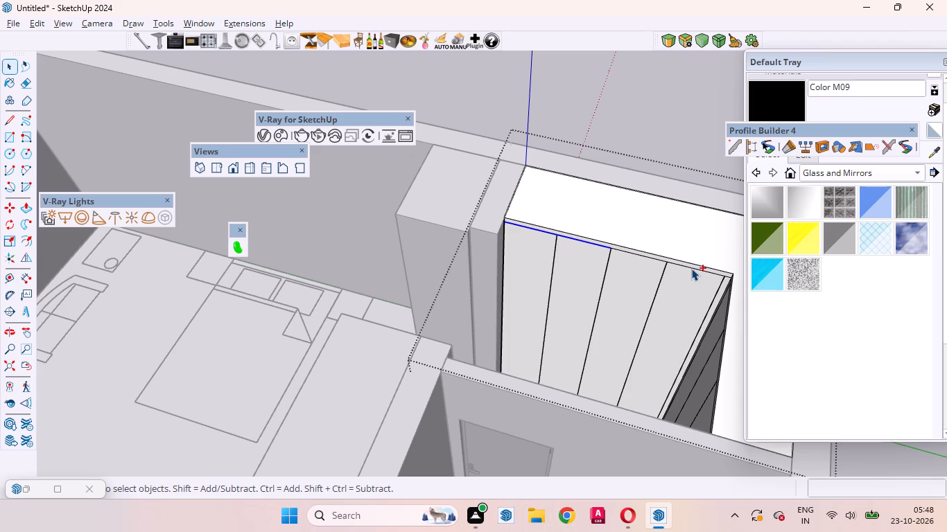
{"action": "left_click", "coordinate": [691, 267], "text": "ctrl+alt"}
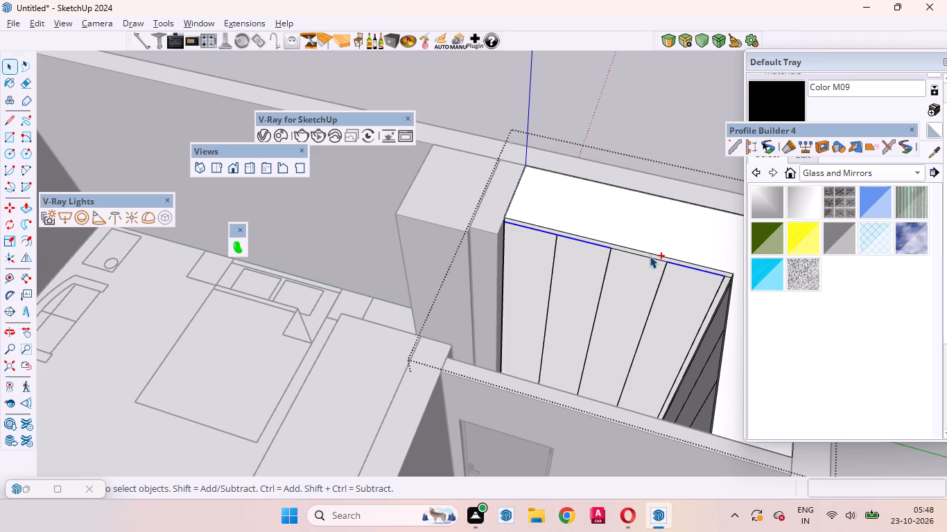
{"action": "left_click", "coordinate": [650, 257], "text": "ctrl+alt"}
{"action": "scroll", "coordinate": [643, 254], "scroll_direction": "up", "scroll_amount": 11, "text": "ctrl+alt"}
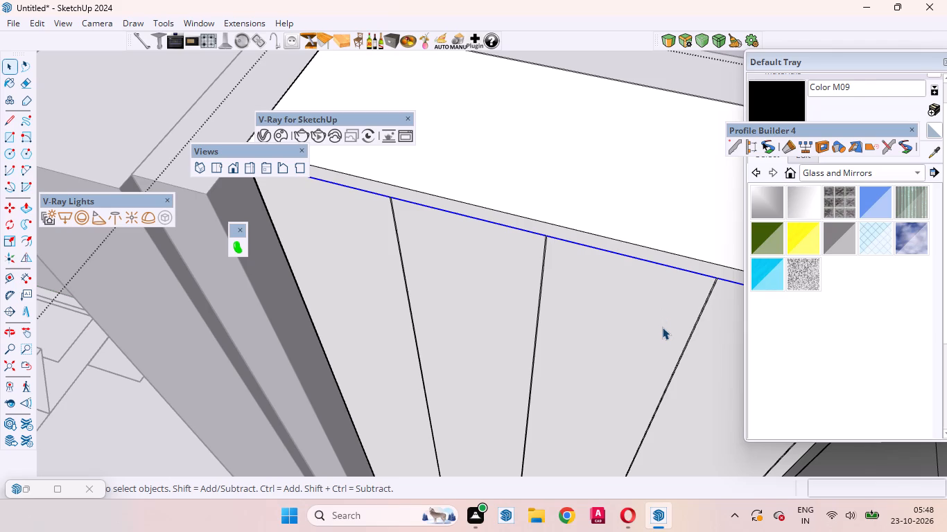
{"action": "key", "text": "m"}
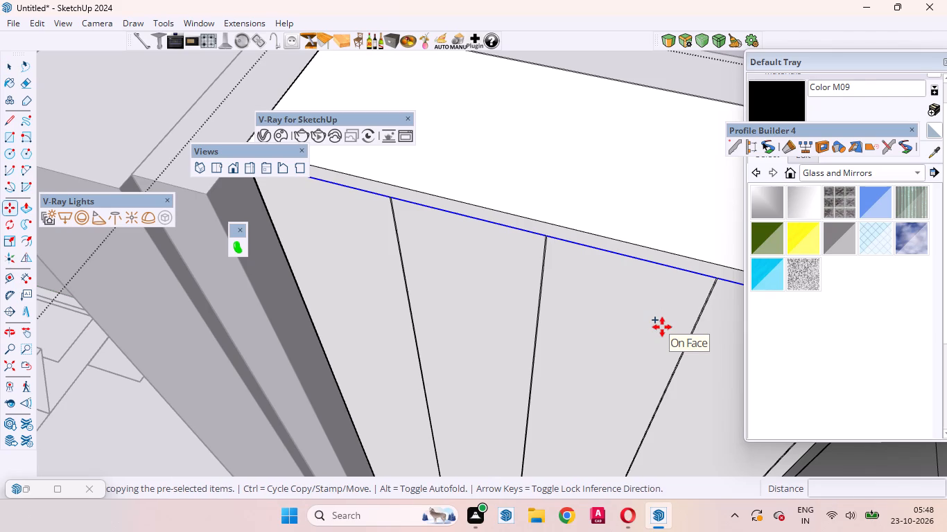
{"action": "left_click", "coordinate": [627, 283]}
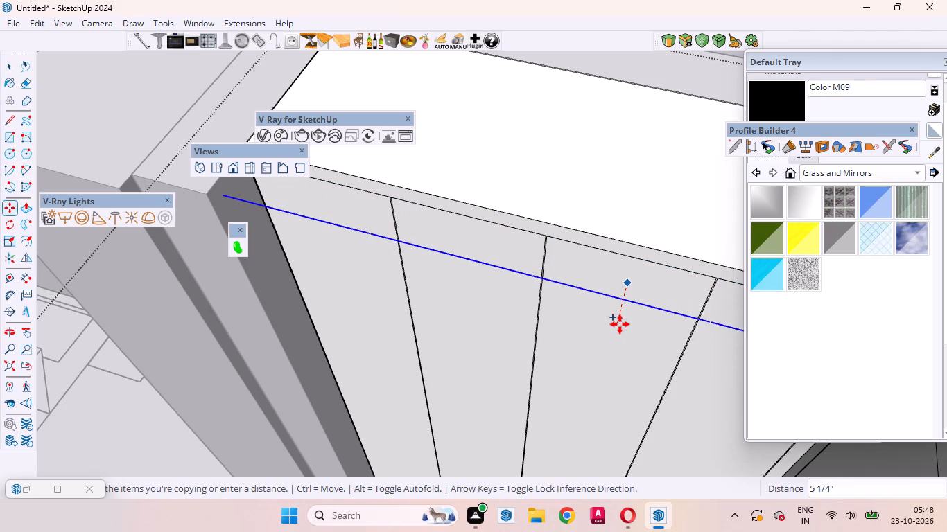
{"action": "key", "text": "Up"}
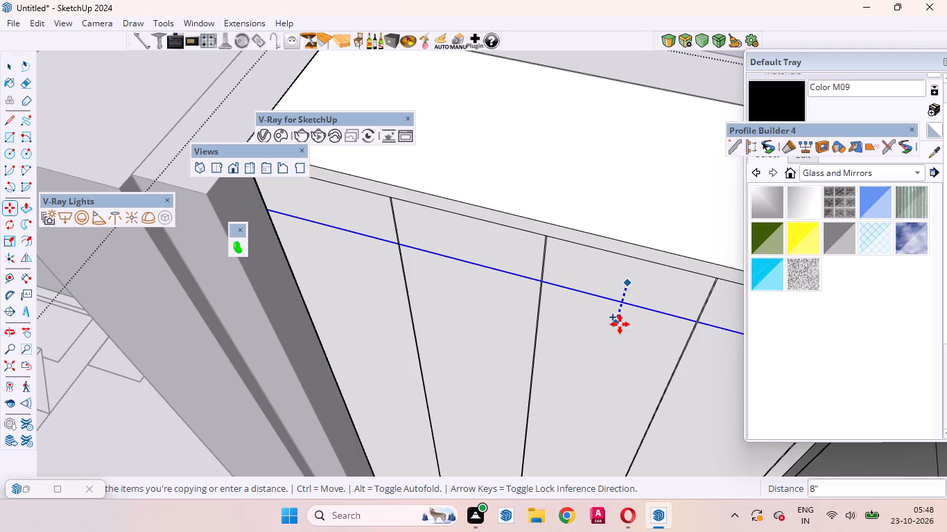
{"action": "key", "text": "3"}
{"action": "type", "text": "mm"}
{"action": "key", "text": "Return"}
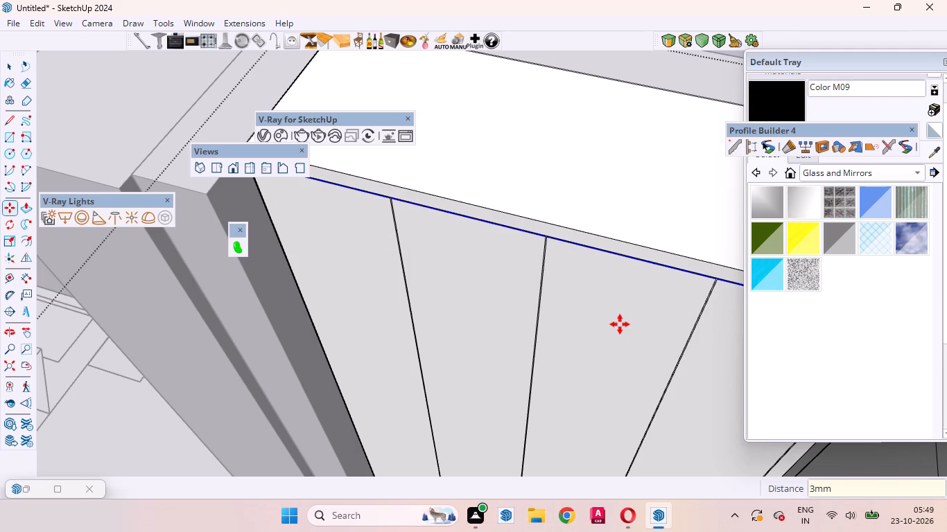
{"action": "scroll", "coordinate": [620, 324], "scroll_direction": "down", "scroll_amount": 12}
{"action": "scroll", "coordinate": [589, 291], "scroll_direction": "up", "scroll_amount": 4}
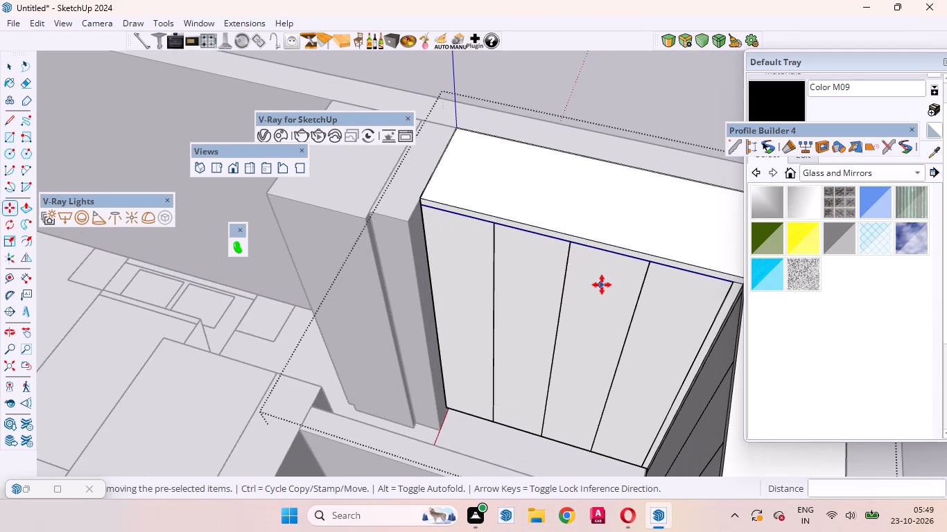
{"action": "key", "text": "space"}
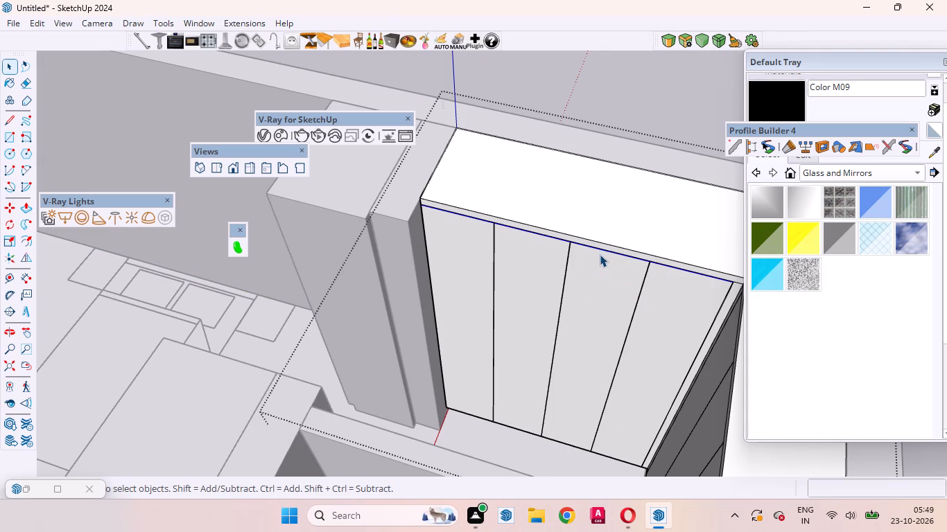
Delete the short top line segment between the last door panel and the inner corner on the long wardrobe front.
{"action": "scroll", "coordinate": [566, 251], "scroll_direction": "down", "scroll_amount": 3}
{"action": "scroll", "coordinate": [669, 296], "scroll_direction": "up", "scroll_amount": 5}
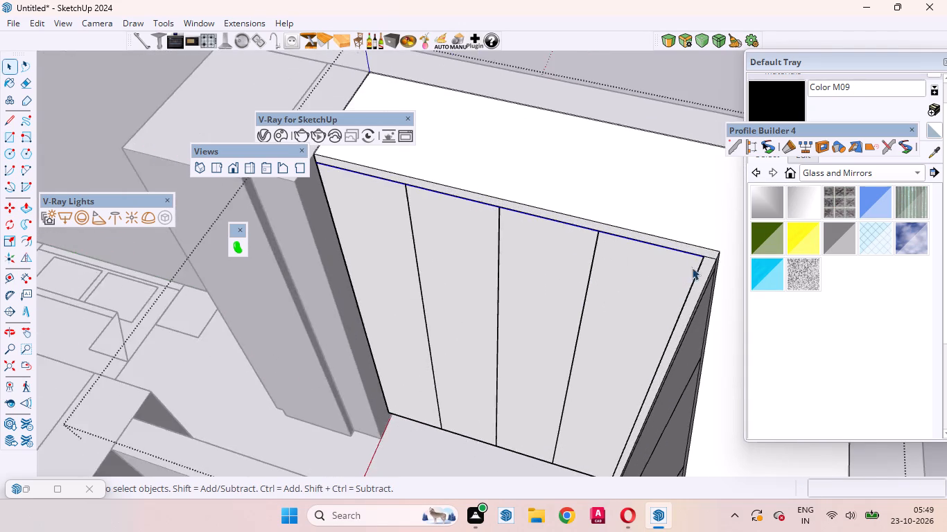
{"action": "scroll", "coordinate": [695, 263], "scroll_direction": "up", "scroll_amount": 16}
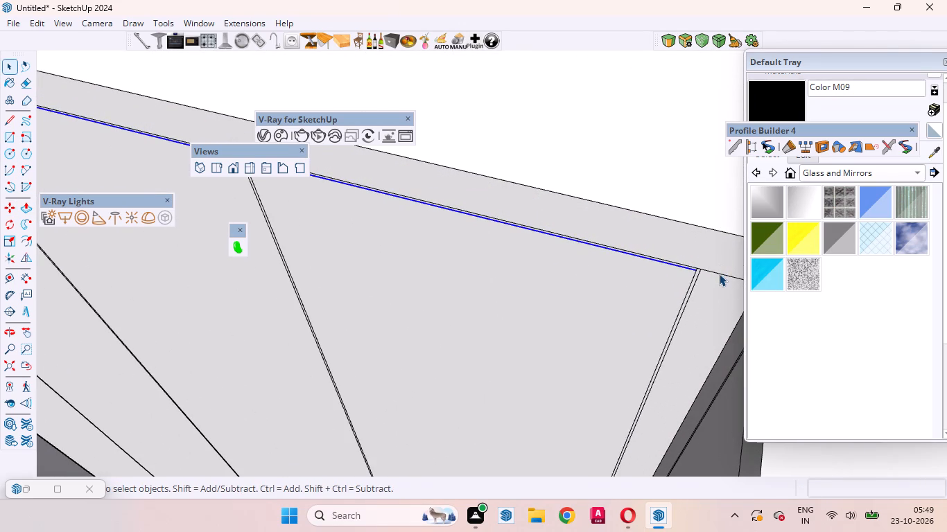
{"action": "left_click", "coordinate": [719, 274]}
{"action": "key", "text": "Delete"}
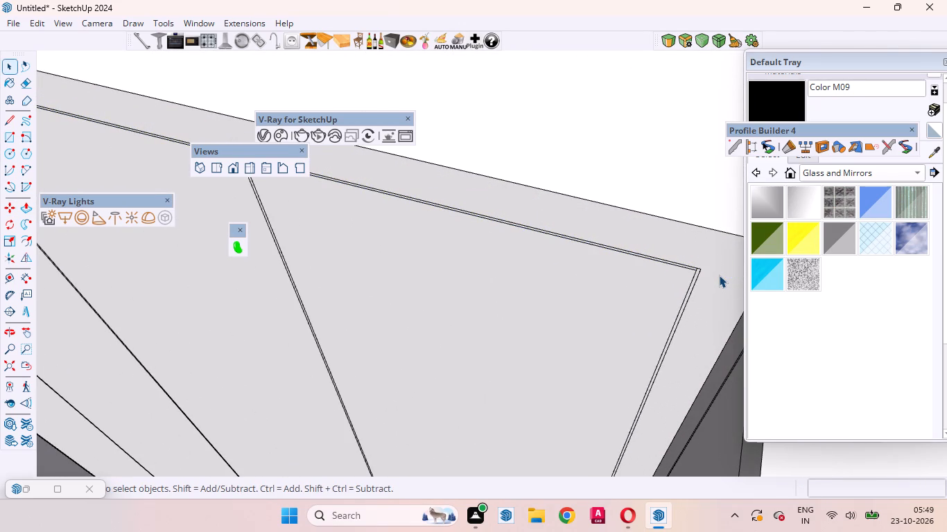
Delete the short top line segment between the inner corner and the first door panel on the side wing front.
{"action": "scroll", "coordinate": [661, 260], "scroll_direction": "down", "scroll_amount": 8}
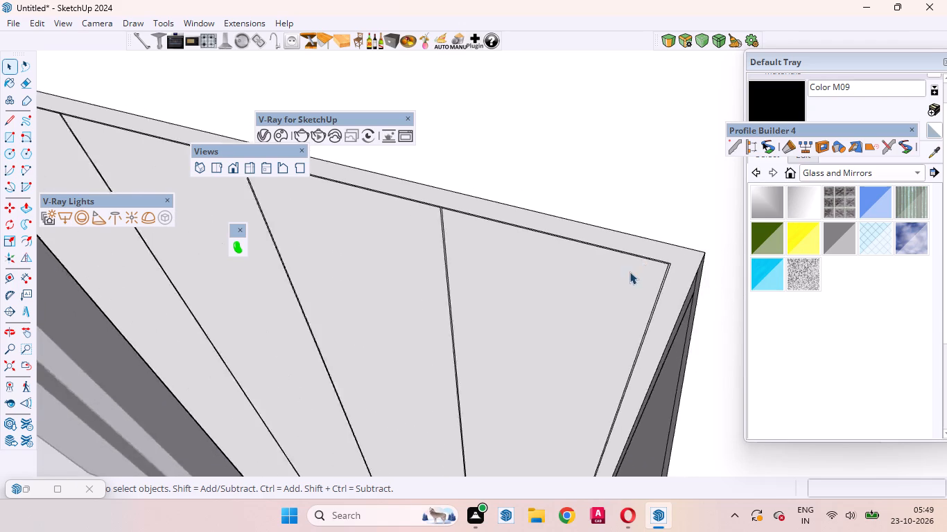
{"action": "scroll", "coordinate": [629, 272], "scroll_direction": "down", "scroll_amount": 7}
{"action": "middle_click_drag", "start_coordinate": [664, 390], "coordinate": [831, 454]}
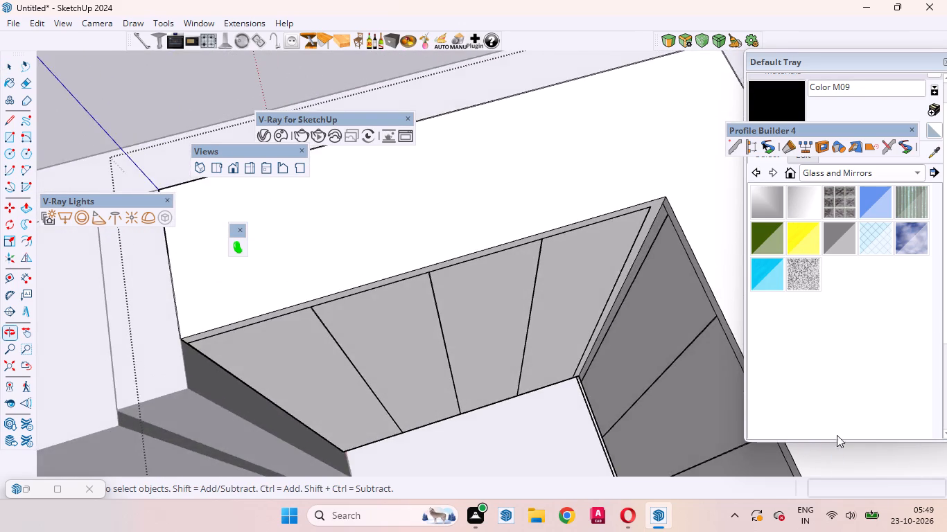
{"action": "scroll", "coordinate": [724, 368], "scroll_direction": "down", "scroll_amount": 5}
{"action": "scroll", "coordinate": [534, 335], "scroll_direction": "down", "scroll_amount": 5}
{"action": "scroll", "coordinate": [582, 368], "scroll_direction": "up", "scroll_amount": 6}
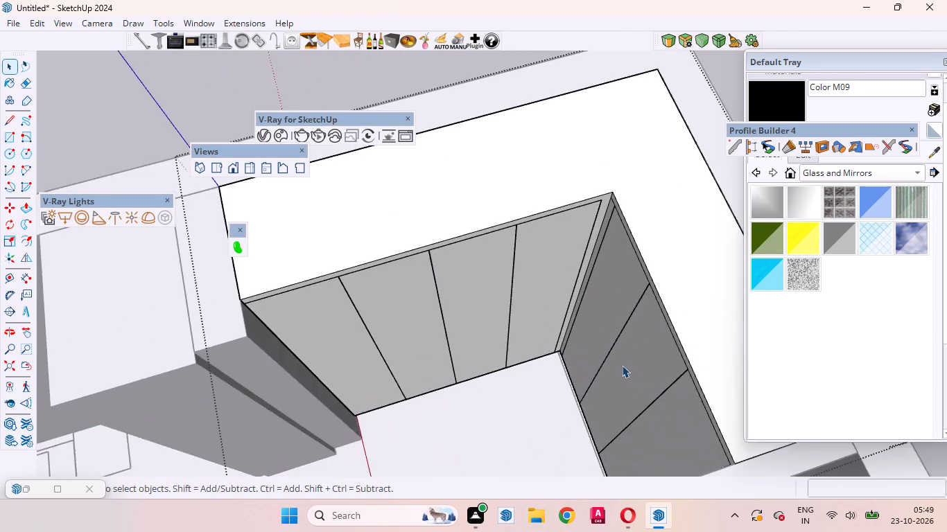
{"action": "scroll", "coordinate": [622, 365], "scroll_direction": "up", "scroll_amount": 3}
{"action": "scroll", "coordinate": [623, 364], "scroll_direction": "down", "scroll_amount": 4}
{"action": "middle_click_drag", "start_coordinate": [635, 378], "coordinate": [755, 328]}
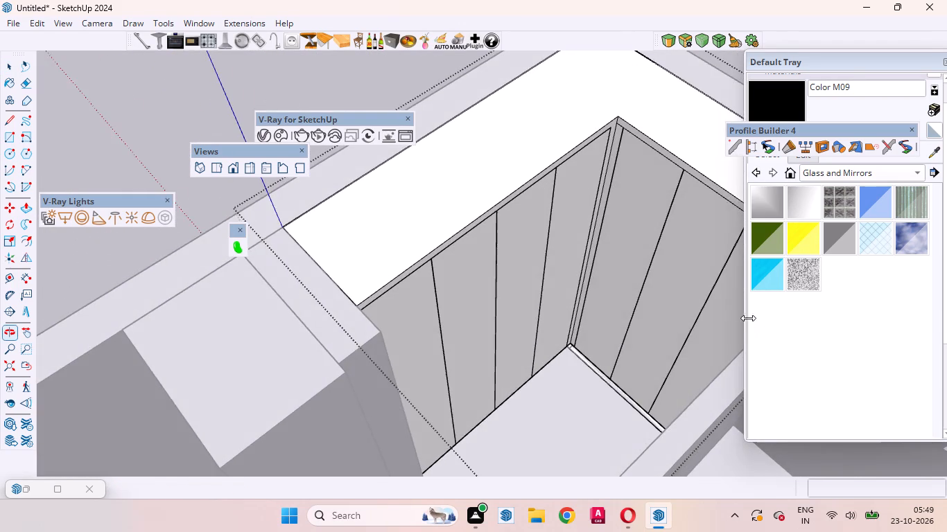
{"action": "scroll", "coordinate": [693, 305], "scroll_direction": "down", "scroll_amount": 5}
{"action": "scroll", "coordinate": [625, 236], "scroll_direction": "up", "scroll_amount": 12}
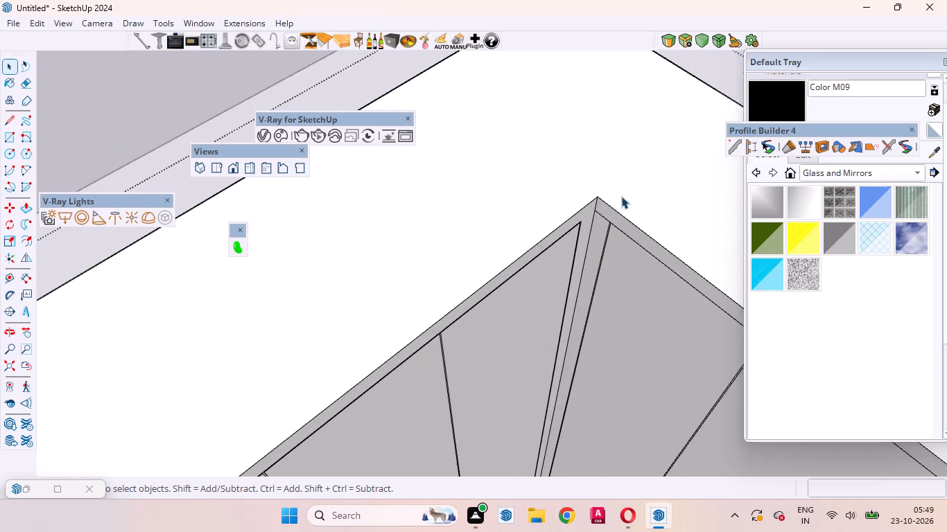
{"action": "scroll", "coordinate": [621, 196], "scroll_direction": "up", "scroll_amount": 4}
{"action": "scroll", "coordinate": [620, 199], "scroll_direction": "down", "scroll_amount": 1}
{"action": "scroll", "coordinate": [620, 199], "scroll_direction": "up", "scroll_amount": 3}
{"action": "left_click", "coordinate": [599, 231]}
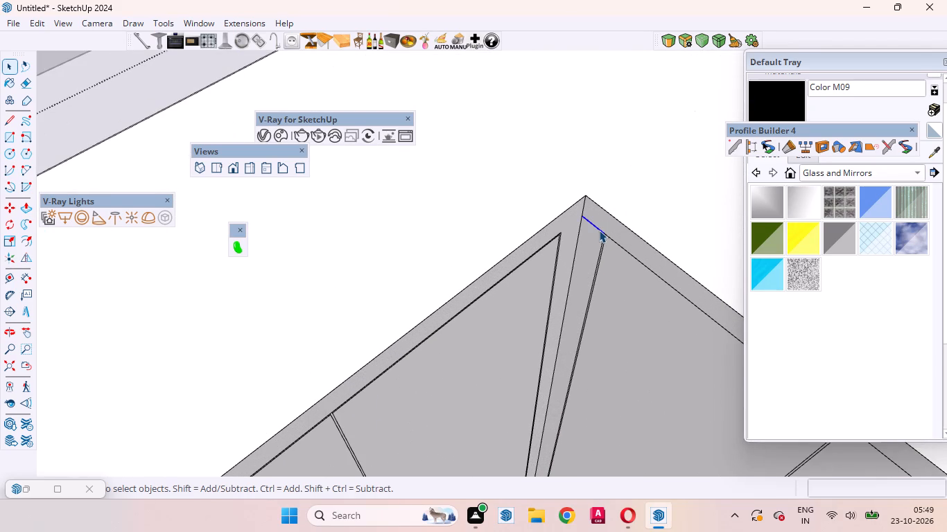
{"action": "key", "text": "Delete"}
Copy the three top line segments above the door panels on the side wing front 3 mm straight down.
{"action": "scroll", "coordinate": [595, 227], "scroll_direction": "down", "scroll_amount": 13}
{"action": "middle_click_drag", "start_coordinate": [528, 295], "coordinate": [540, 302]}
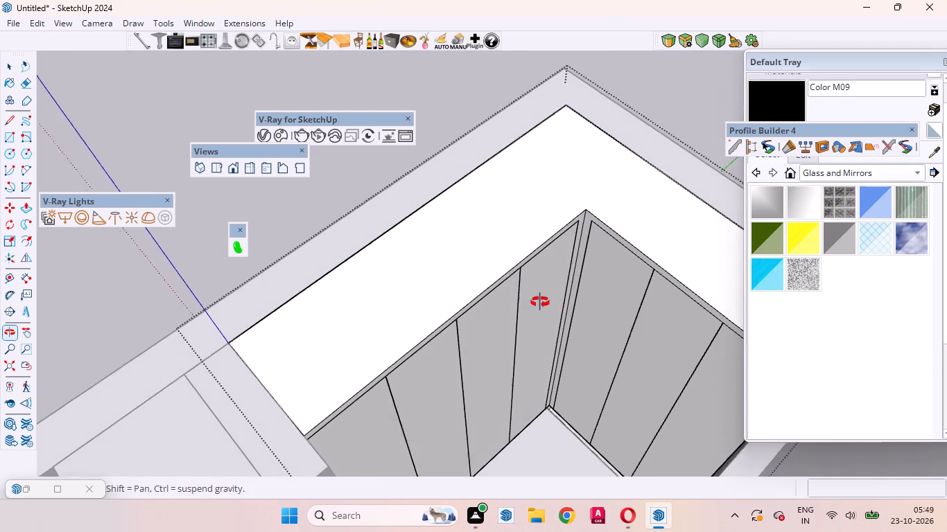
{"action": "middle_click_drag", "start_coordinate": [540, 302], "coordinate": [609, 318]}
{"action": "scroll", "coordinate": [597, 312], "scroll_direction": "down", "scroll_amount": 5}
{"action": "scroll", "coordinate": [499, 299], "scroll_direction": "down", "scroll_amount": 4}
{"action": "scroll", "coordinate": [596, 299], "scroll_direction": "up", "scroll_amount": 6}
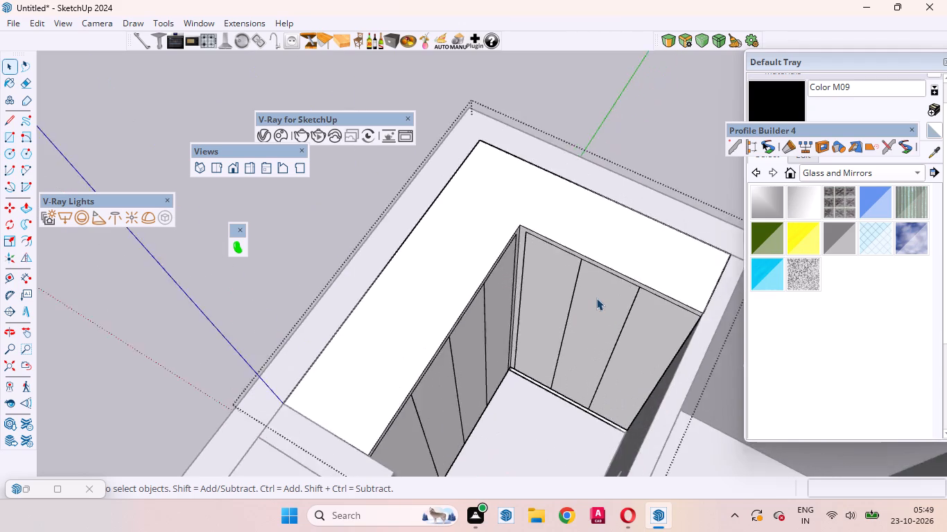
{"action": "scroll", "coordinate": [596, 298], "scroll_direction": "up", "scroll_amount": 9}
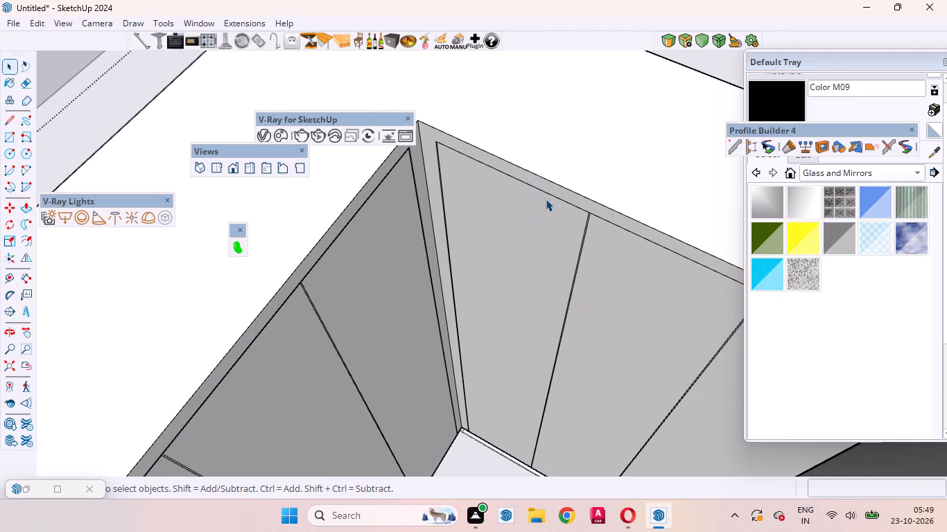
{"action": "left_click", "coordinate": [550, 194]}
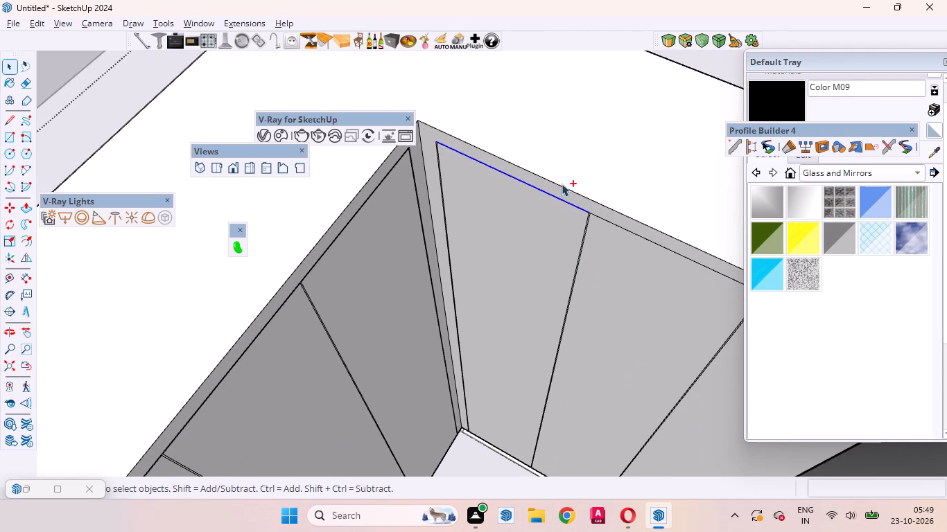
{"action": "scroll", "coordinate": [627, 258], "scroll_direction": "down", "scroll_amount": 10, "text": "ctrl+alt"}
{"action": "scroll", "coordinate": [611, 272], "scroll_direction": "up", "scroll_amount": 4, "text": "ctrl+alt"}
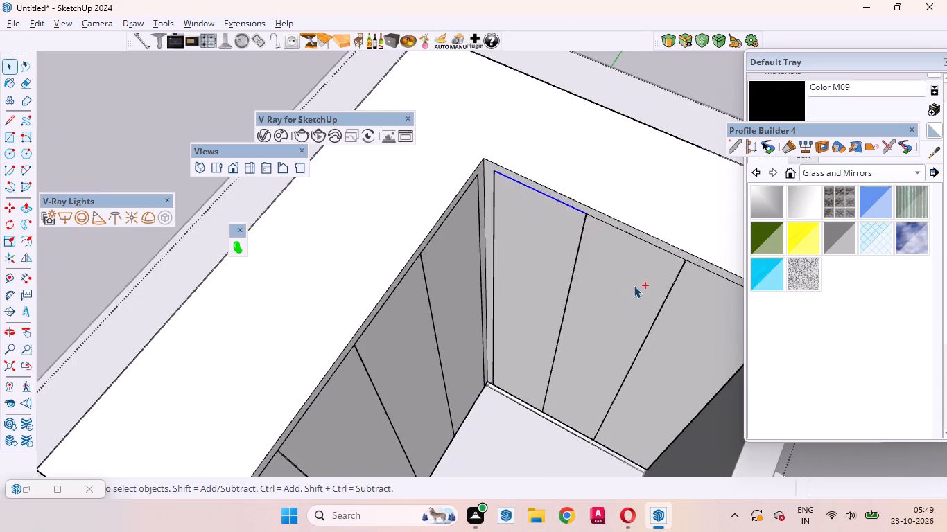
{"action": "scroll", "coordinate": [623, 287], "scroll_direction": "down", "scroll_amount": 5, "text": "ctrl+alt"}
{"action": "scroll", "coordinate": [628, 330], "scroll_direction": "up", "scroll_amount": 3, "text": "ctrl+alt"}
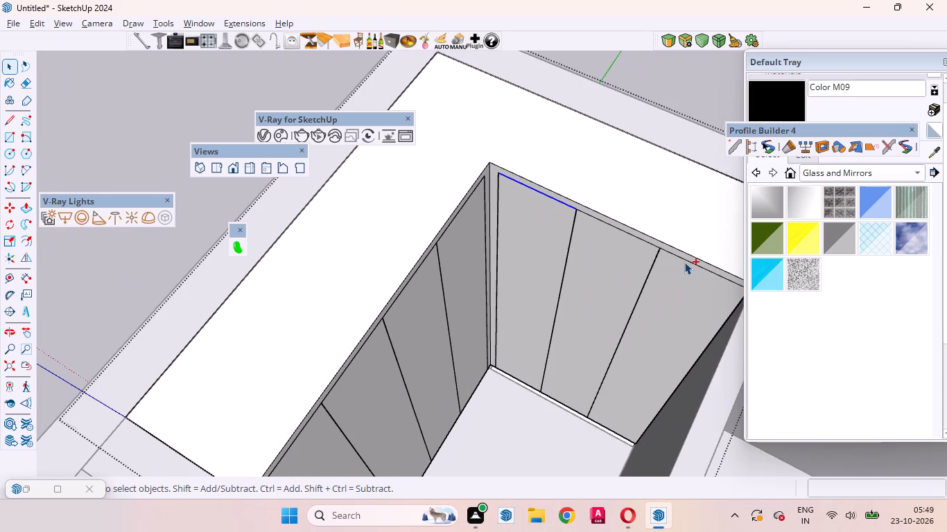
{"action": "left_click", "coordinate": [683, 259], "text": "ctrl+alt"}
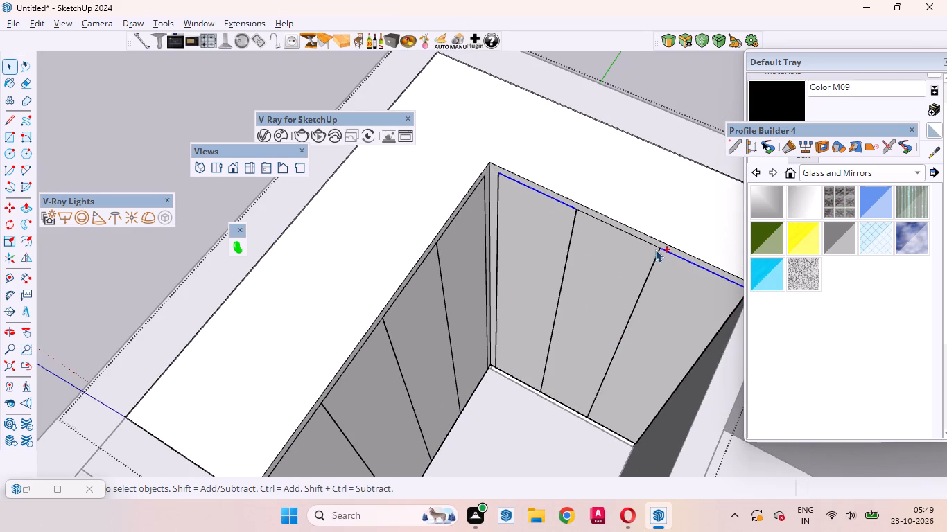
{"action": "left_click", "coordinate": [651, 244], "text": "ctrl+alt"}
{"action": "key", "text": "m"}
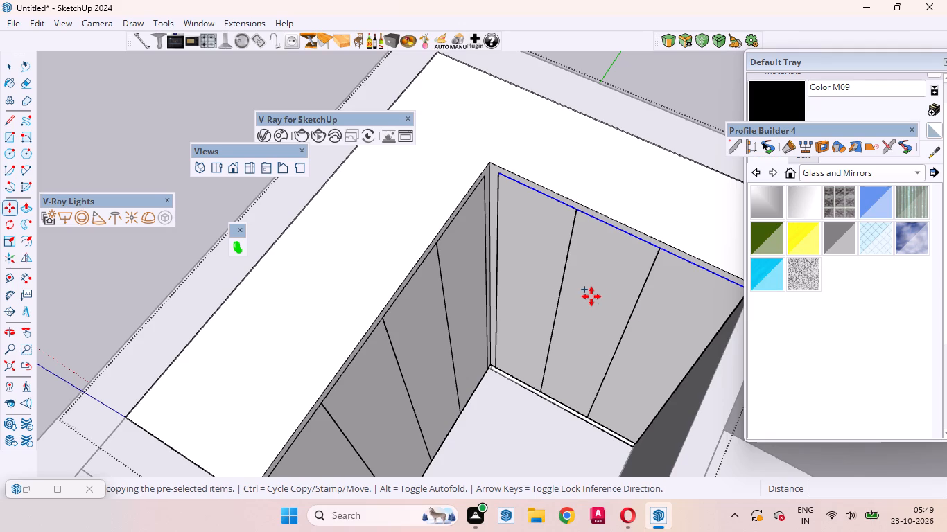
{"action": "left_click", "coordinate": [610, 258]}
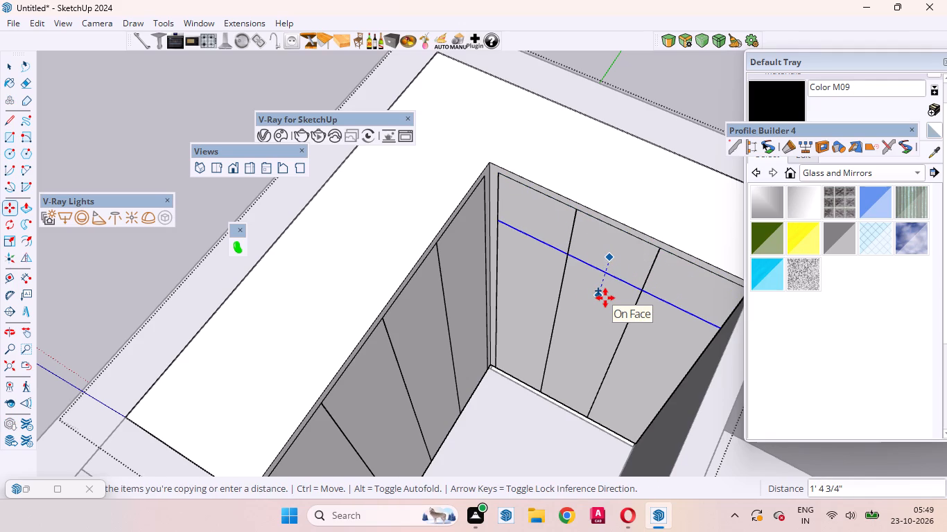
{"action": "key", "text": "3"}
{"action": "type", "text": "mm"}
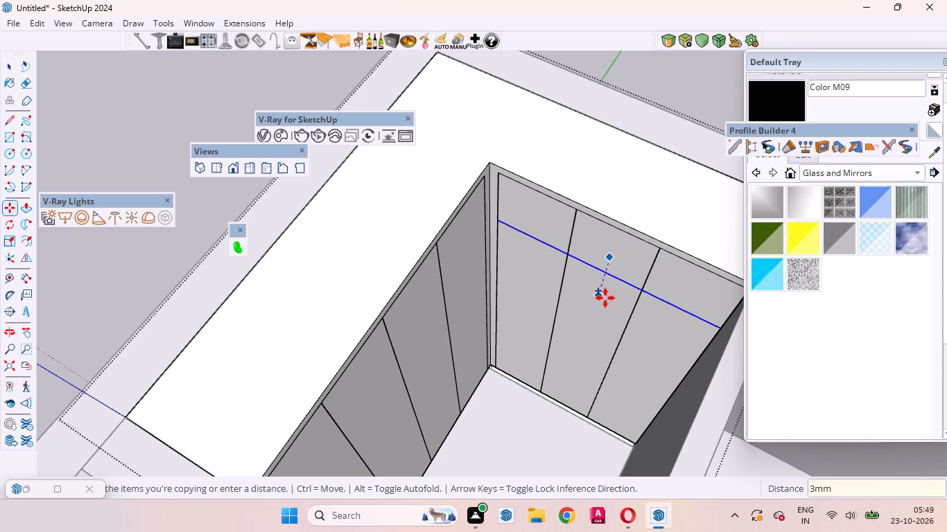
{"action": "key", "text": "Return"}
{"action": "key", "text": "space"}
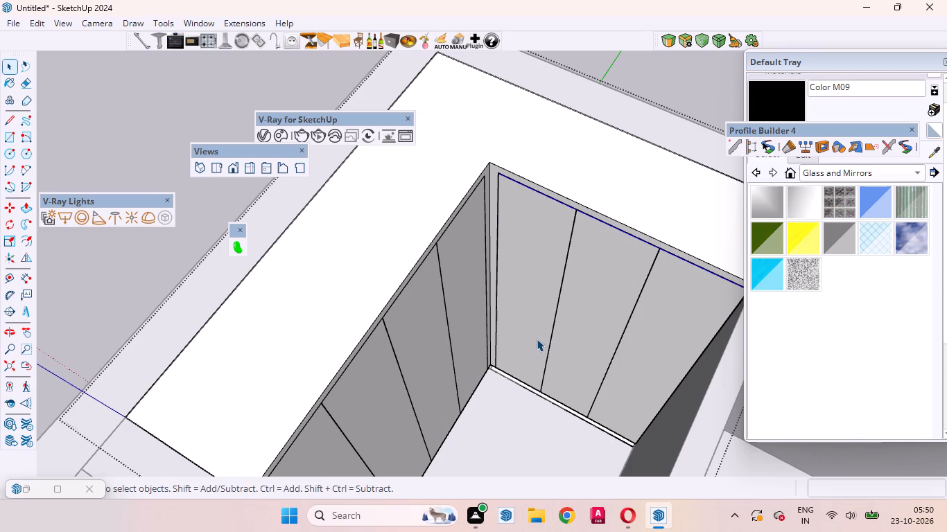
Examine the door panel faces and the doubled gap lines along the side wing front's top edge and at its outer corner.
{"action": "left_click", "coordinate": [516, 301]}
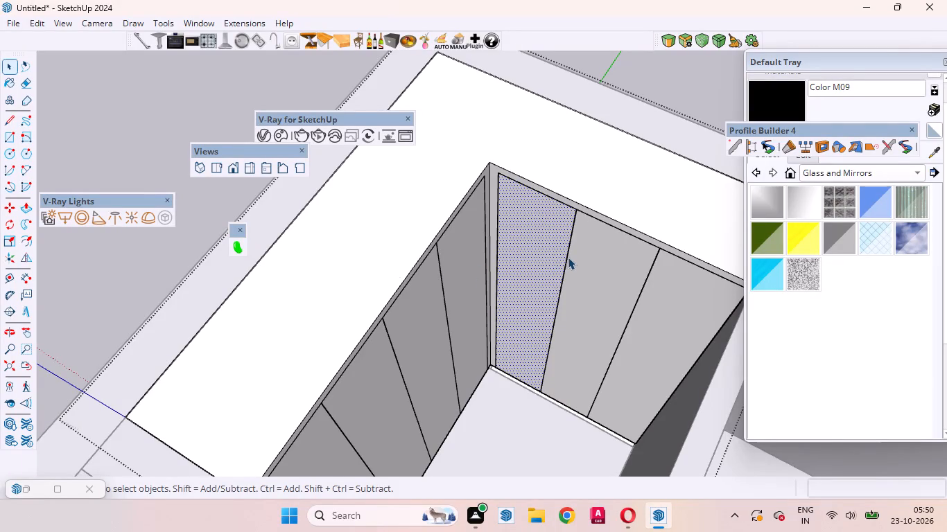
{"action": "left_click", "coordinate": [613, 264]}
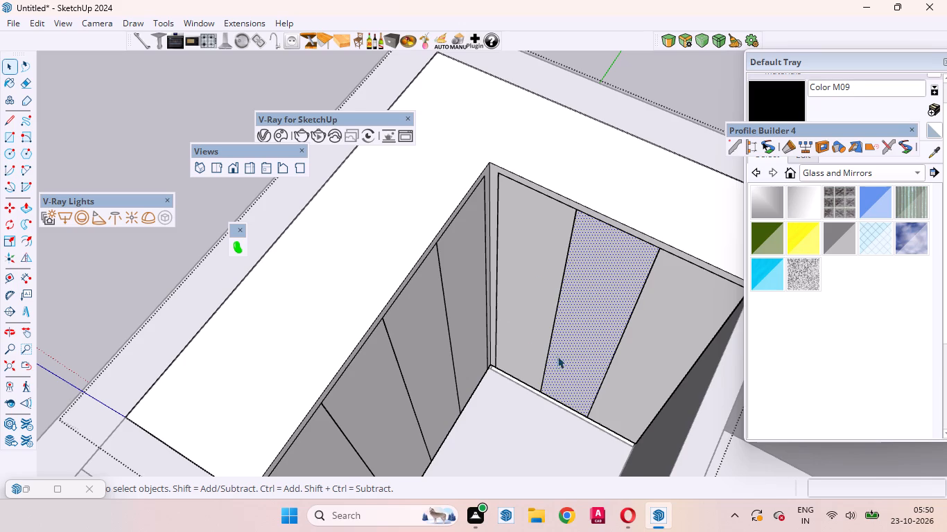
{"action": "scroll", "coordinate": [540, 291], "scroll_direction": "down", "scroll_amount": 6}
{"action": "middle_click_drag", "start_coordinate": [582, 319], "coordinate": [470, 213]}
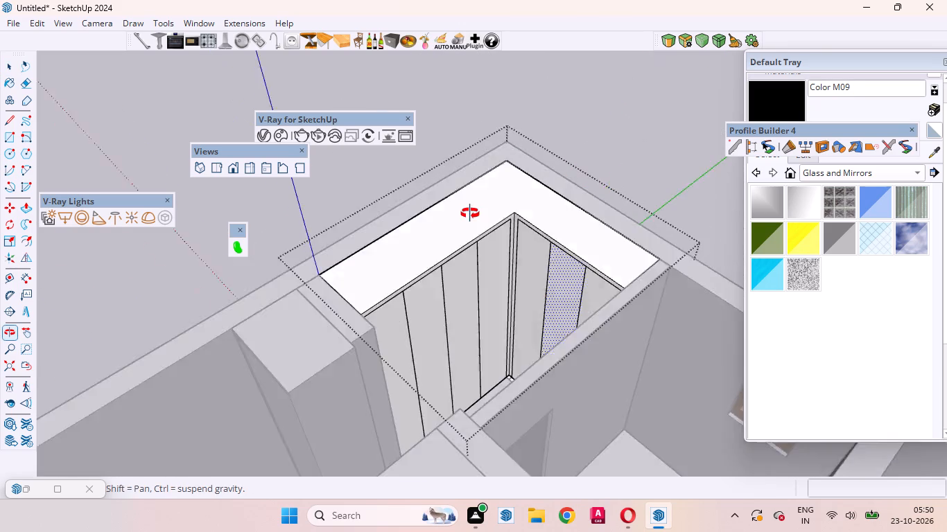
{"action": "middle_click_drag", "start_coordinate": [470, 213], "coordinate": [551, 243]}
{"action": "scroll", "coordinate": [540, 258], "scroll_direction": "down", "scroll_amount": 3}
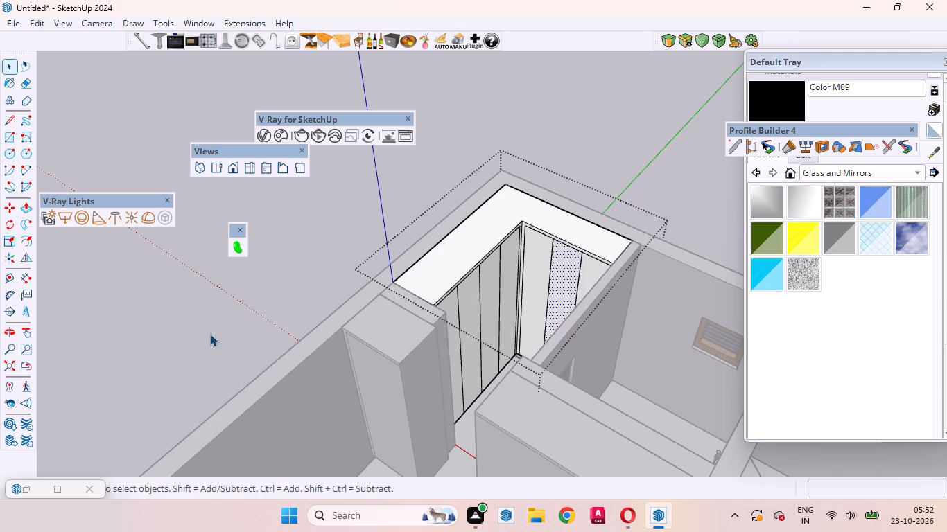
{"action": "scroll", "coordinate": [523, 254], "scroll_direction": "up", "scroll_amount": 10}
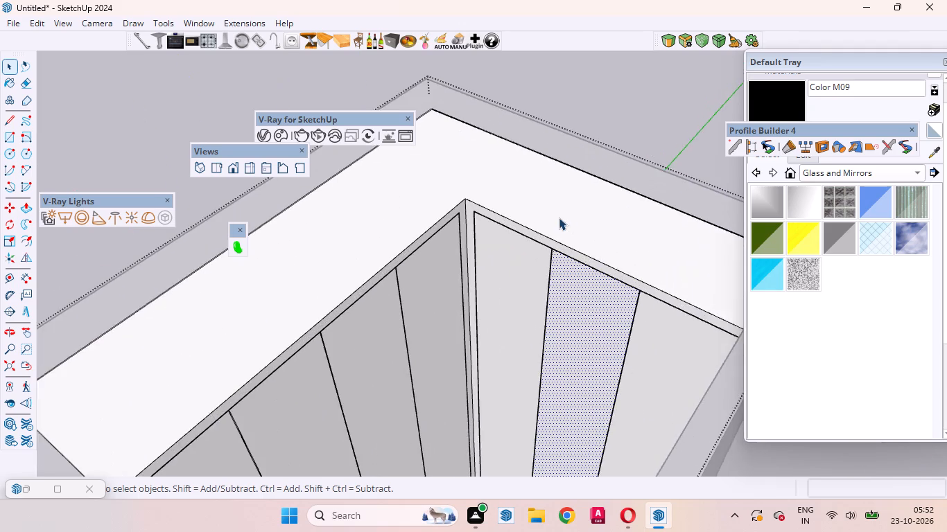
{"action": "scroll", "coordinate": [559, 218], "scroll_direction": "up", "scroll_amount": 11}
{"action": "scroll", "coordinate": [530, 263], "scroll_direction": "down", "scroll_amount": 1}
{"action": "scroll", "coordinate": [530, 263], "scroll_direction": "up", "scroll_amount": 12}
{"action": "scroll", "coordinate": [544, 267], "scroll_direction": "down", "scroll_amount": 8}
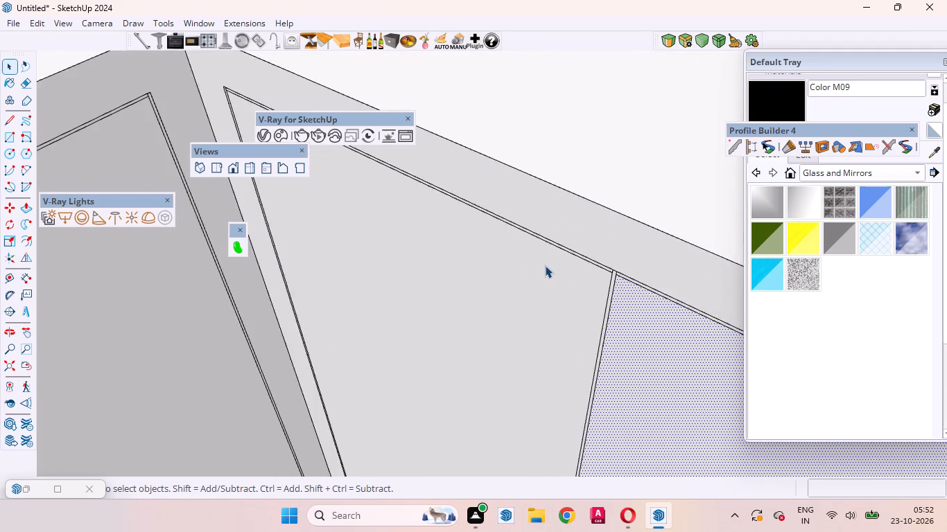
{"action": "scroll", "coordinate": [545, 265], "scroll_direction": "down", "scroll_amount": 4}
{"action": "scroll", "coordinate": [363, 218], "scroll_direction": "down", "scroll_amount": 5}
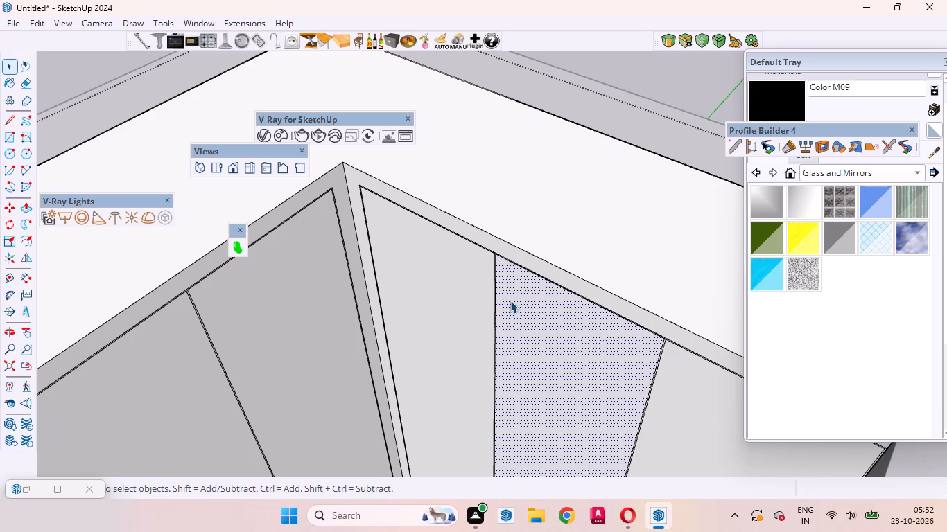
{"action": "scroll", "coordinate": [510, 300], "scroll_direction": "down", "scroll_amount": 7}
{"action": "scroll", "coordinate": [544, 128], "scroll_direction": "down", "scroll_amount": 5}
{"action": "scroll", "coordinate": [494, 250], "scroll_direction": "up", "scroll_amount": 6}
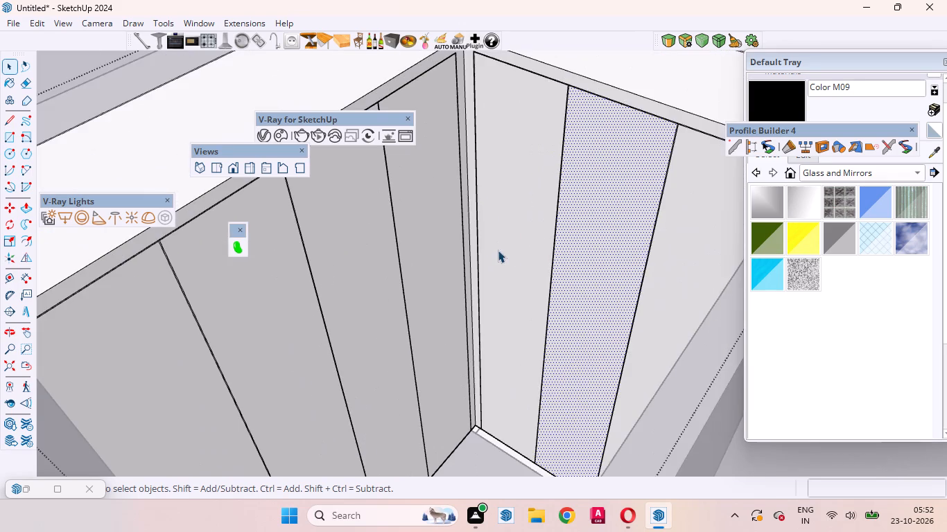
{"action": "middle_click_drag", "start_coordinate": [633, 320], "coordinate": [747, 360]}
{"action": "scroll", "coordinate": [656, 319], "scroll_direction": "down", "scroll_amount": 4}
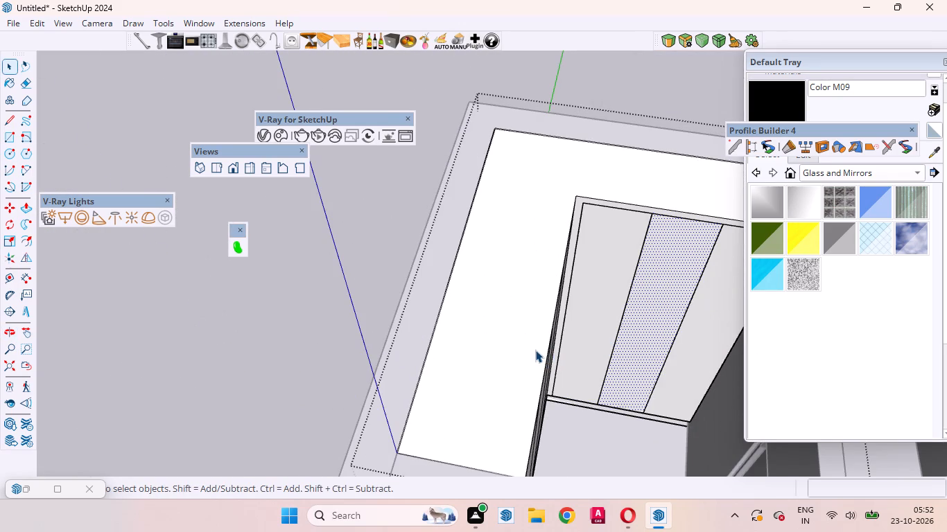
{"action": "scroll", "coordinate": [535, 350], "scroll_direction": "down", "scroll_amount": 2}
{"action": "scroll", "coordinate": [533, 351], "scroll_direction": "up", "scroll_amount": 1}
{"action": "scroll", "coordinate": [526, 346], "scroll_direction": "down", "scroll_amount": 5}
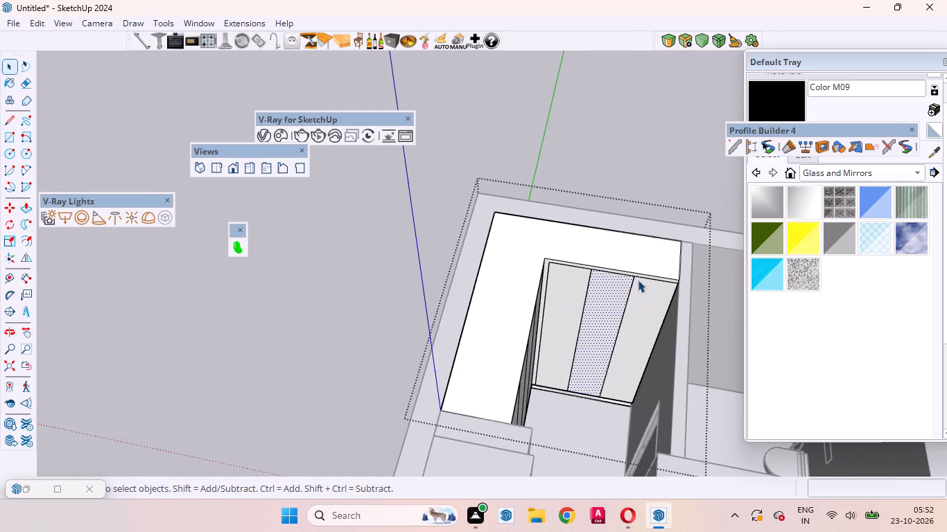
{"action": "scroll", "coordinate": [638, 280], "scroll_direction": "up", "scroll_amount": 18}
{"action": "scroll", "coordinate": [711, 294], "scroll_direction": "down", "scroll_amount": 7}
{"action": "scroll", "coordinate": [636, 315], "scroll_direction": "up", "scroll_amount": 3}
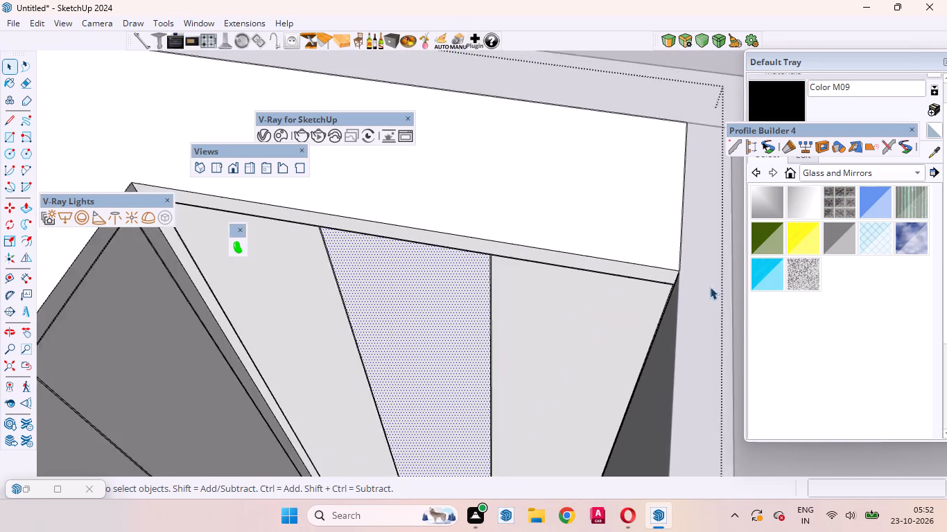
{"action": "scroll", "coordinate": [710, 287], "scroll_direction": "up", "scroll_amount": 4}
{"action": "scroll", "coordinate": [616, 301], "scroll_direction": "up", "scroll_amount": 6}
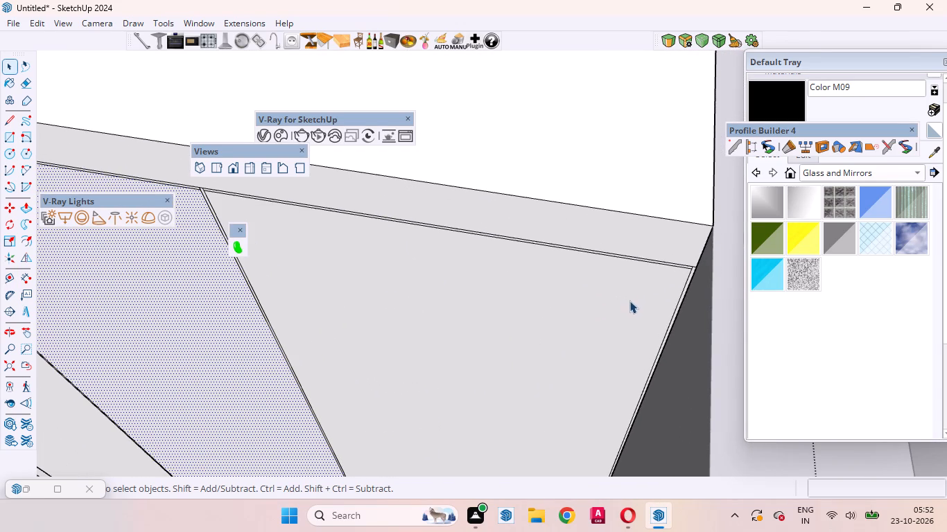
{"action": "scroll", "coordinate": [638, 301], "scroll_direction": "up", "scroll_amount": 3}
{"action": "scroll", "coordinate": [690, 278], "scroll_direction": "up", "scroll_amount": 3}
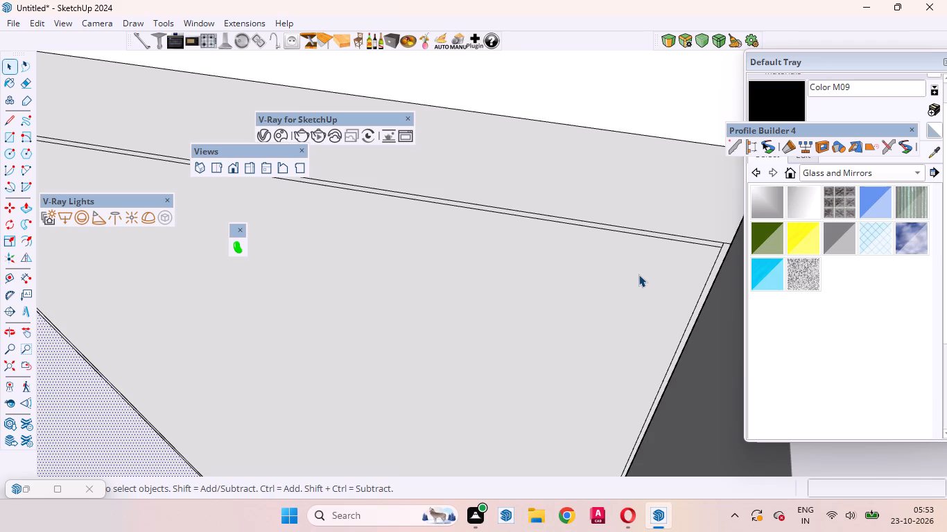
Erase the short vertical line stub crossing the top gap at the outer corner of the side wing's last door panel.
{"action": "left_click", "coordinate": [614, 313]}
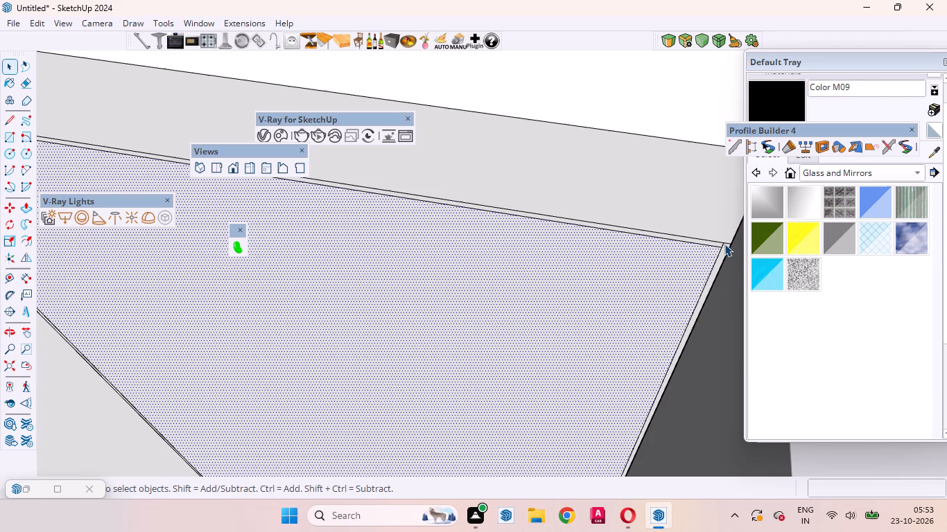
{"action": "left_click", "coordinate": [25, 80]}
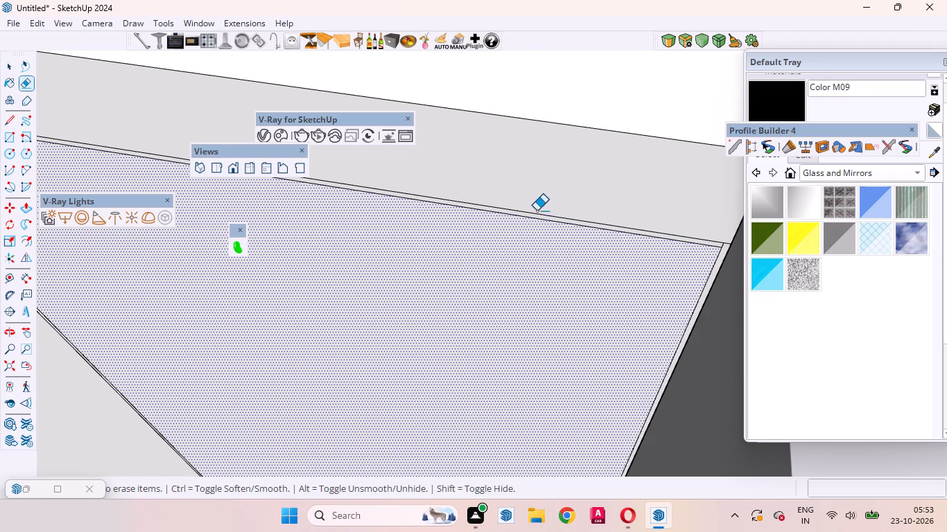
{"action": "scroll", "coordinate": [535, 211], "scroll_direction": "down", "scroll_amount": 5}
{"action": "scroll", "coordinate": [617, 246], "scroll_direction": "up", "scroll_amount": 7}
{"action": "scroll", "coordinate": [601, 235], "scroll_direction": "down", "scroll_amount": 1}
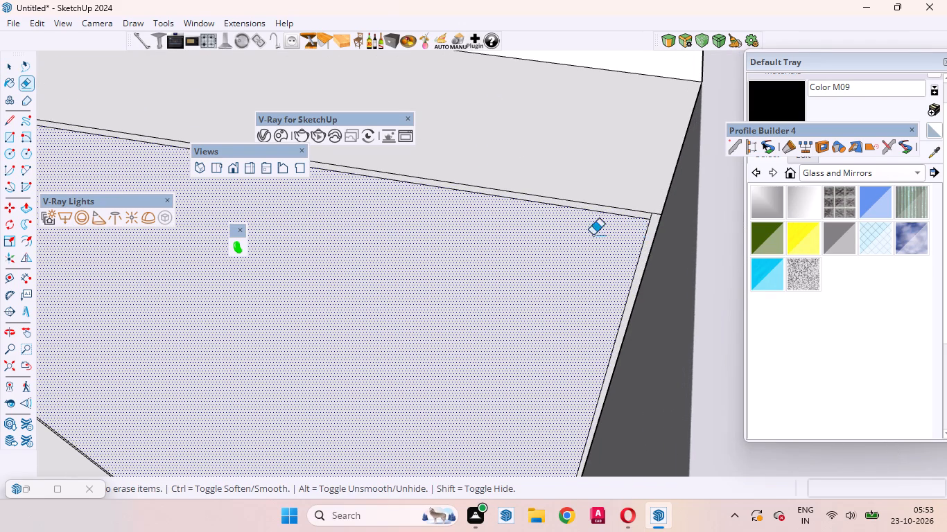
{"action": "scroll", "coordinate": [593, 235], "scroll_direction": "down", "scroll_amount": 2}
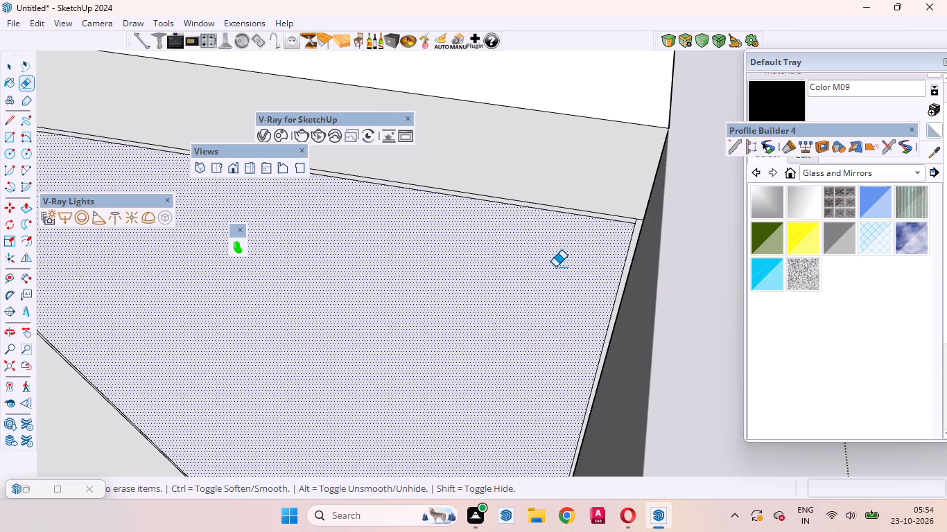
{"action": "scroll", "coordinate": [648, 240], "scroll_direction": "up", "scroll_amount": 15}
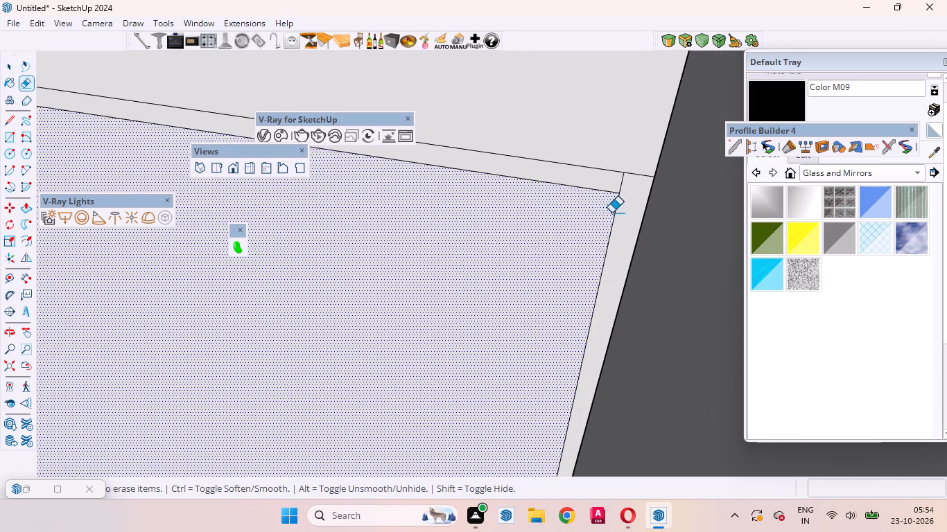
{"action": "scroll", "coordinate": [611, 213], "scroll_direction": "up", "scroll_amount": 5}
{"action": "left_click", "coordinate": [629, 159]}
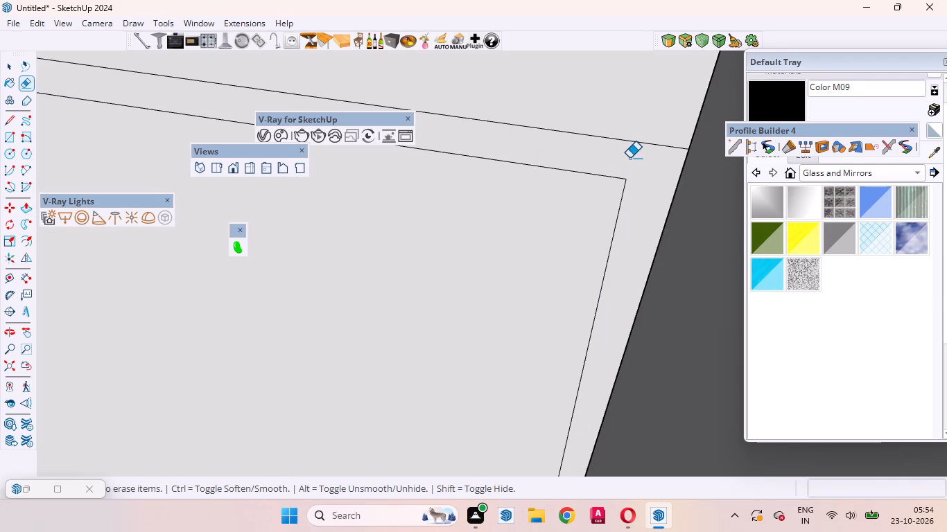
Erase the two short vertical line stubs crossing the top gap between the second and third door panels on the side wing front.
{"action": "scroll", "coordinate": [649, 254], "scroll_direction": "down", "scroll_amount": 13}
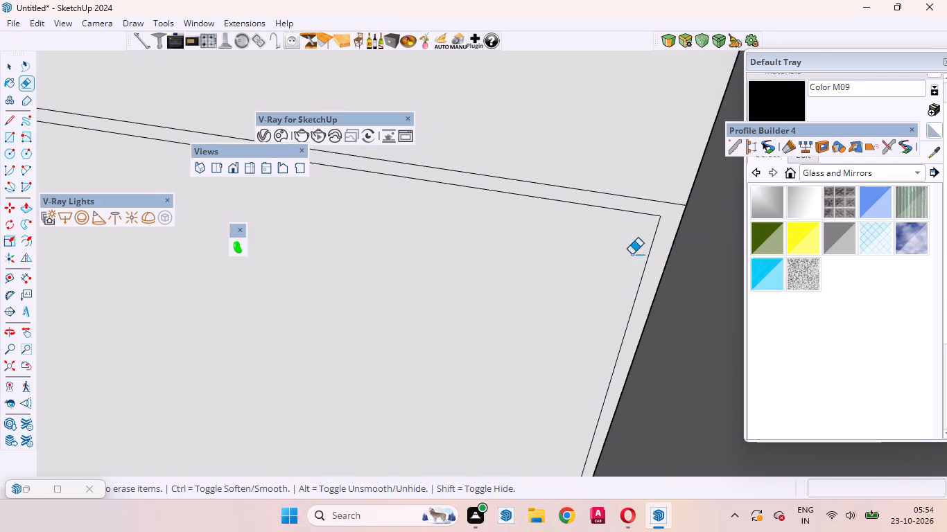
{"action": "scroll", "coordinate": [632, 254], "scroll_direction": "down", "scroll_amount": 20}
{"action": "scroll", "coordinate": [632, 254], "scroll_direction": "down", "scroll_amount": 14}
{"action": "scroll", "coordinate": [465, 208], "scroll_direction": "up", "scroll_amount": 2}
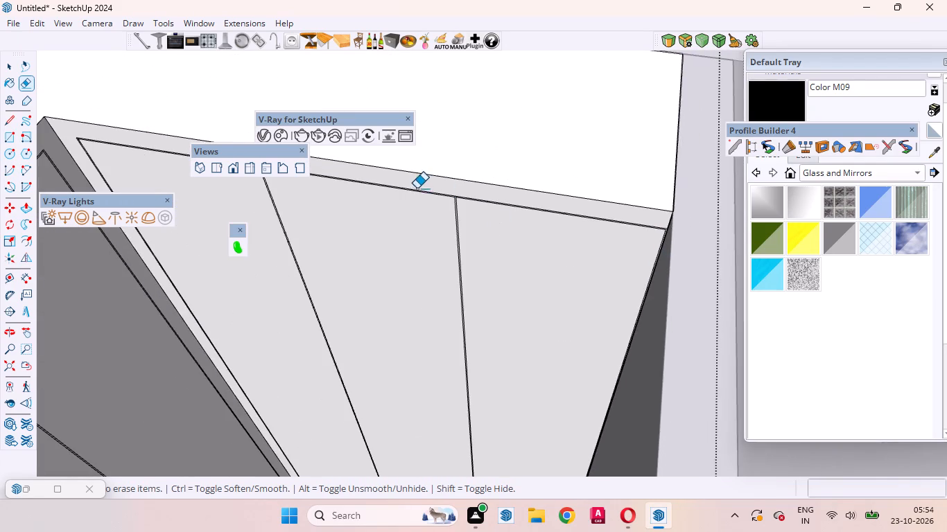
{"action": "scroll", "coordinate": [417, 188], "scroll_direction": "up", "scroll_amount": 20}
{"action": "scroll", "coordinate": [417, 188], "scroll_direction": "up", "scroll_amount": 5}
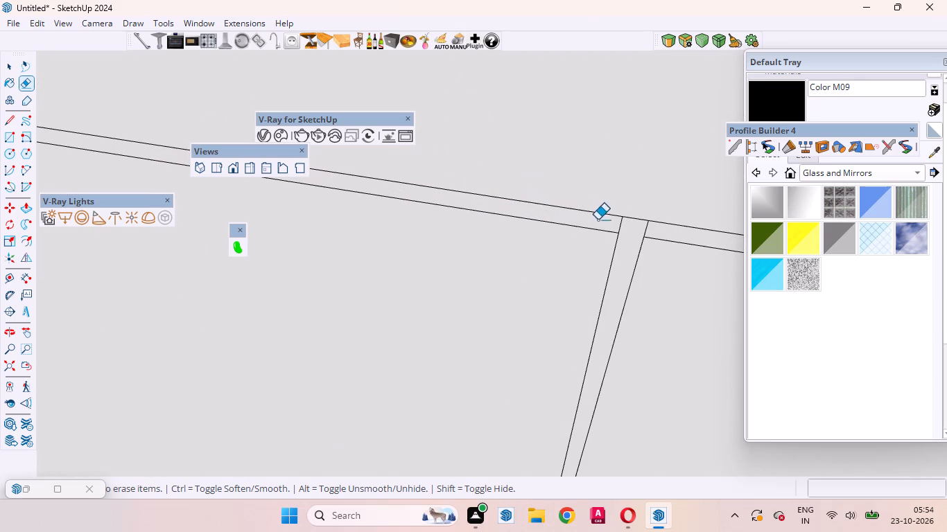
{"action": "left_click_drag", "start_coordinate": [651, 227], "coordinate": [650, 227]}
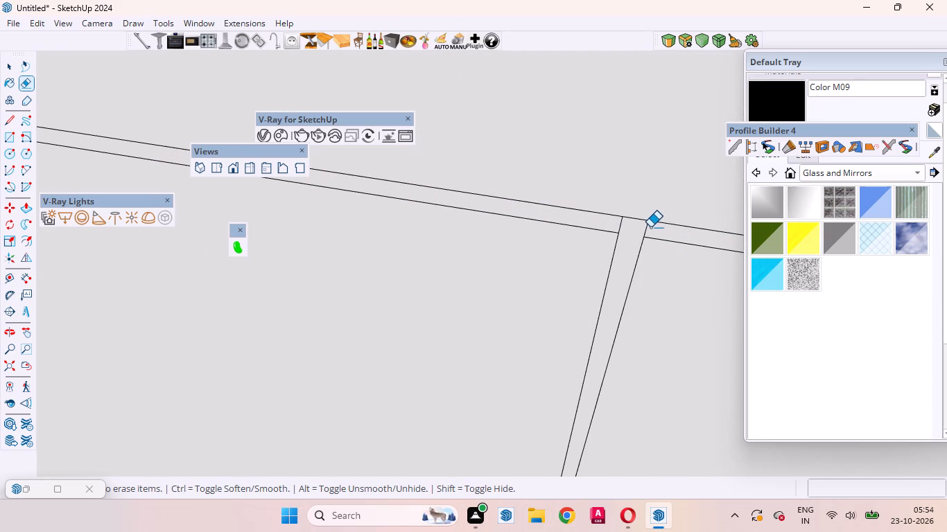
{"action": "left_click_drag", "start_coordinate": [650, 227], "coordinate": [611, 227]}
Erase the two short vertical line stubs crossing the top gap between the first and second door panels on the side wing front.
{"action": "scroll", "coordinate": [634, 269], "scroll_direction": "down", "scroll_amount": 9}
{"action": "scroll", "coordinate": [661, 276], "scroll_direction": "up", "scroll_amount": 1}
{"action": "scroll", "coordinate": [661, 276], "scroll_direction": "down", "scroll_amount": 8}
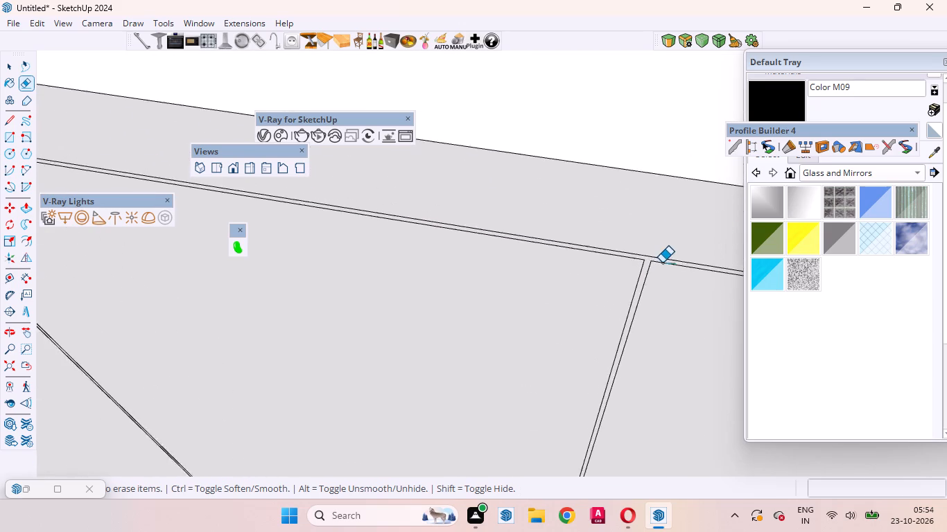
{"action": "scroll", "coordinate": [662, 263], "scroll_direction": "down", "scroll_amount": 13}
{"action": "scroll", "coordinate": [389, 220], "scroll_direction": "up", "scroll_amount": 11}
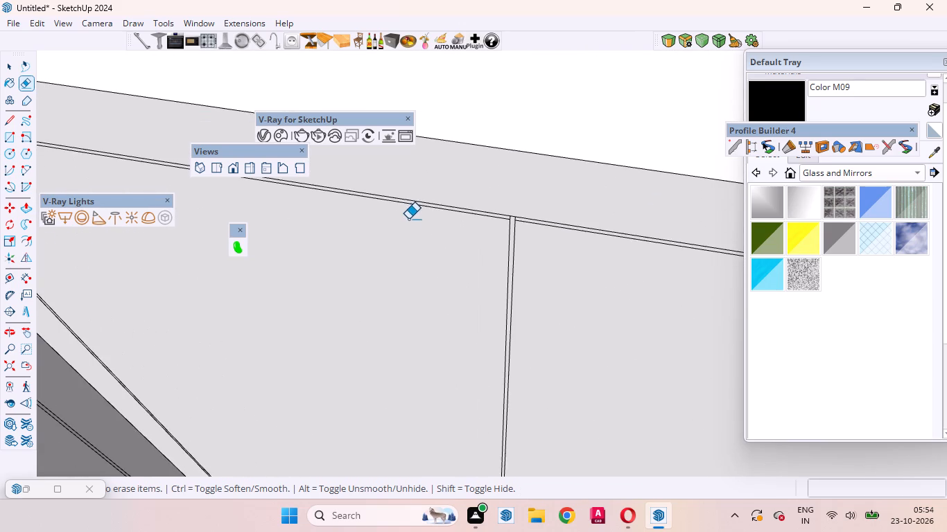
{"action": "scroll", "coordinate": [415, 220], "scroll_direction": "up", "scroll_amount": 1}
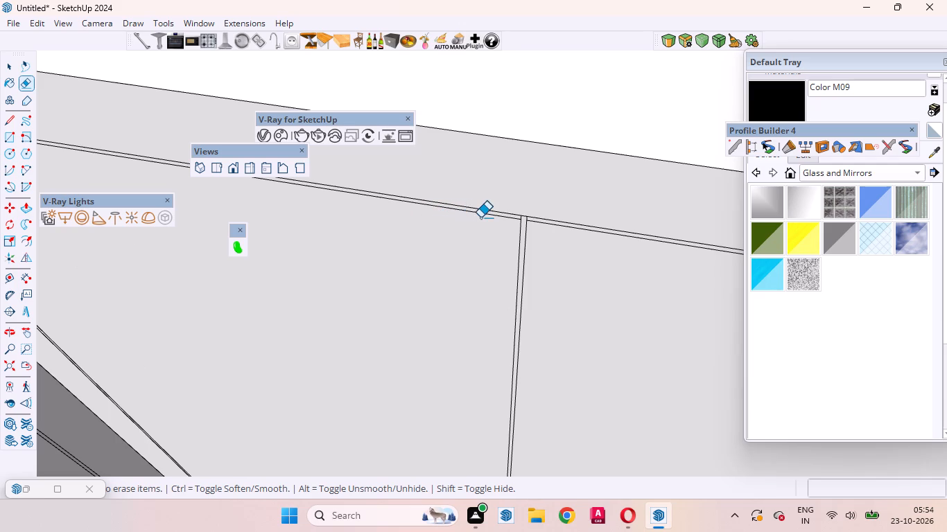
{"action": "scroll", "coordinate": [480, 218], "scroll_direction": "up", "scroll_amount": 4}
{"action": "scroll", "coordinate": [526, 213], "scroll_direction": "up", "scroll_amount": 20}
{"action": "scroll", "coordinate": [526, 213], "scroll_direction": "up", "scroll_amount": 2}
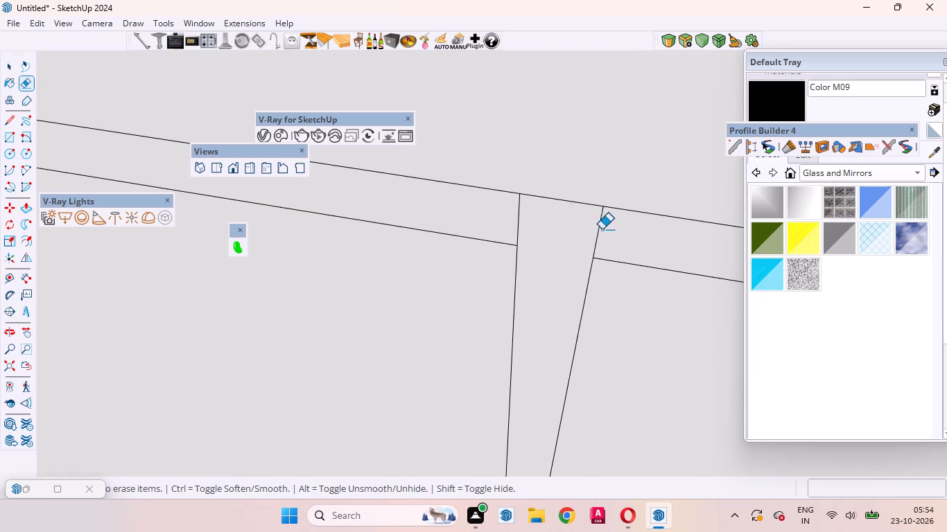
{"action": "left_click_drag", "start_coordinate": [619, 235], "coordinate": [504, 218]}
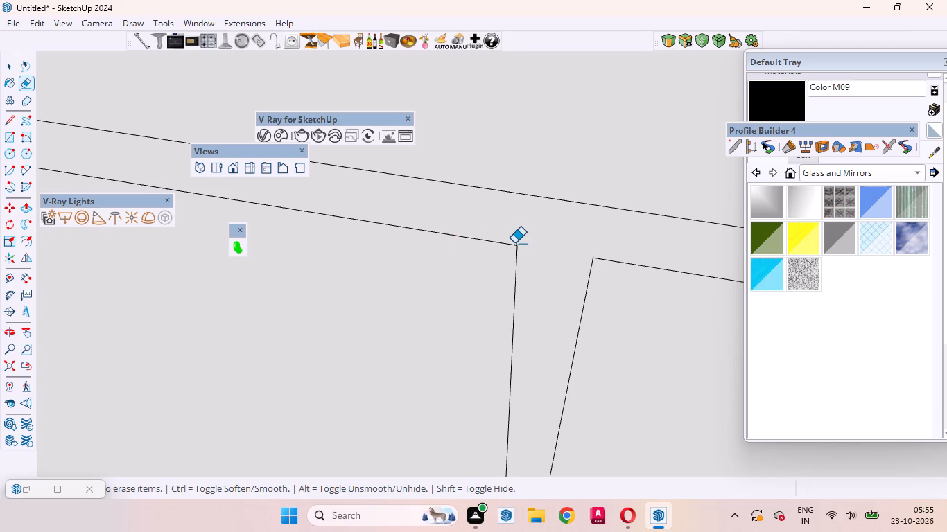
Erase only the short vertical line stub crossing the top gap at the inner corner of the side wing's first door panel.
{"action": "scroll", "coordinate": [514, 243], "scroll_direction": "down", "scroll_amount": 20}
{"action": "scroll", "coordinate": [514, 243], "scroll_direction": "down", "scroll_amount": 4}
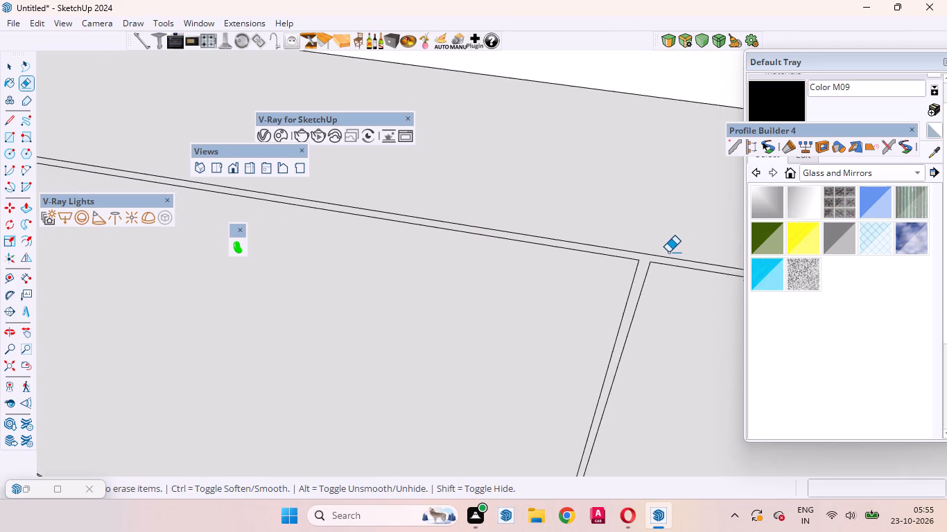
{"action": "scroll", "coordinate": [668, 252], "scroll_direction": "down", "scroll_amount": 12}
{"action": "scroll", "coordinate": [284, 202], "scroll_direction": "up", "scroll_amount": 5}
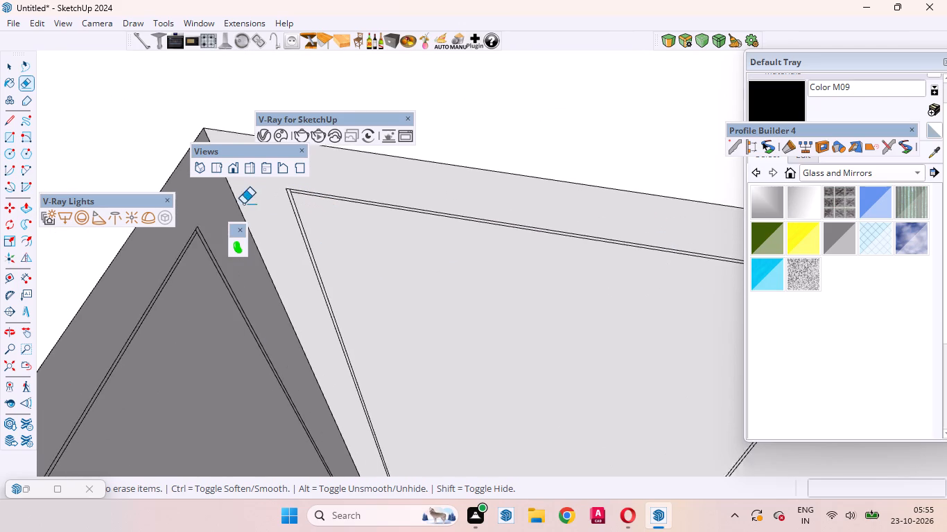
{"action": "scroll", "coordinate": [630, 380], "scroll_direction": "down", "scroll_amount": 4}
{"action": "scroll", "coordinate": [422, 269], "scroll_direction": "up", "scroll_amount": 10}
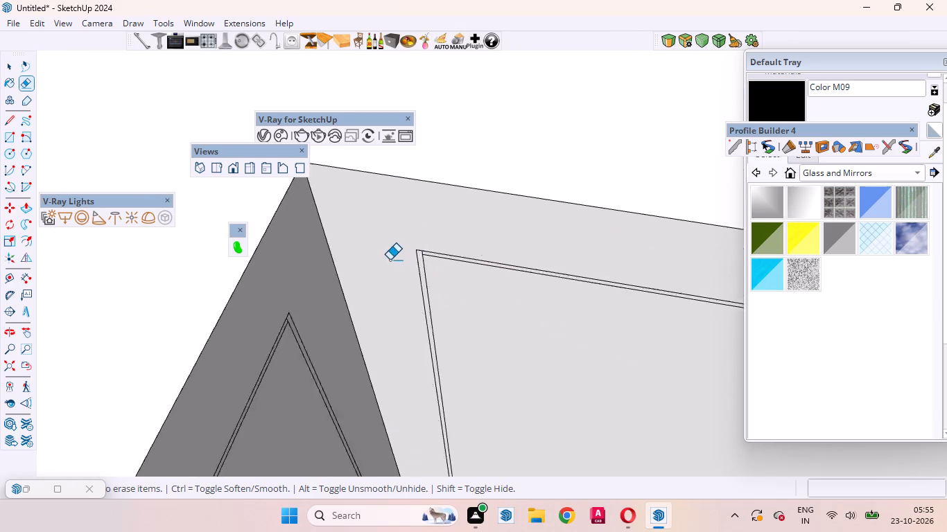
{"action": "scroll", "coordinate": [390, 260], "scroll_direction": "up", "scroll_amount": 18}
{"action": "left_click_drag", "start_coordinate": [400, 205], "coordinate": [306, 206]}
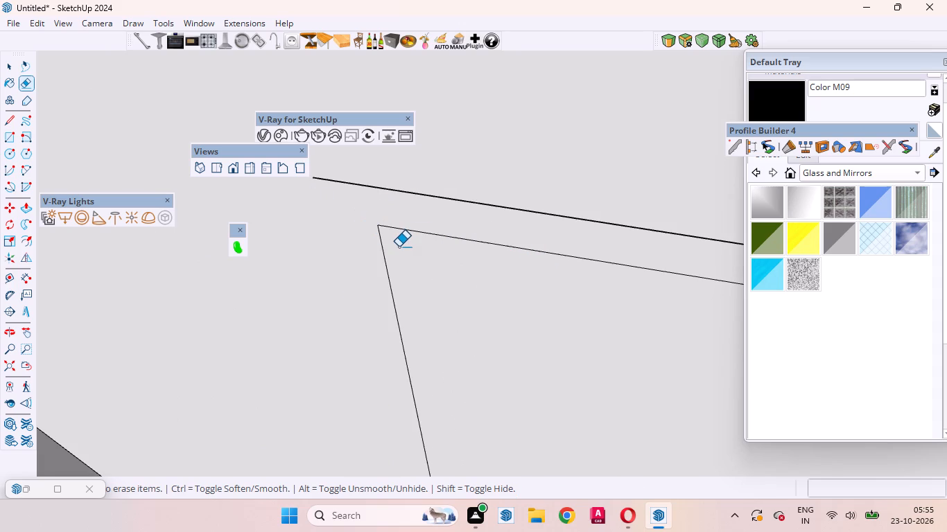
{"action": "key", "text": "ctrl+z"}
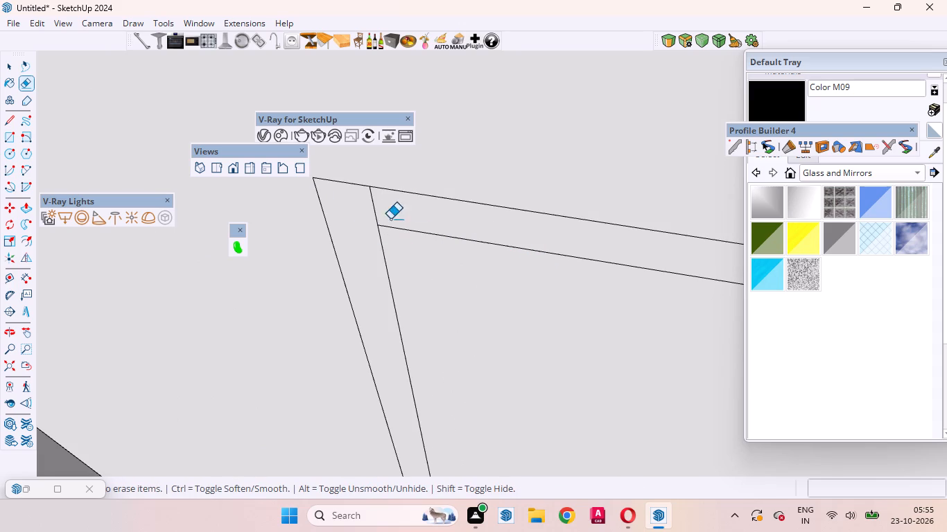
{"action": "left_click_drag", "start_coordinate": [390, 199], "coordinate": [352, 196]}
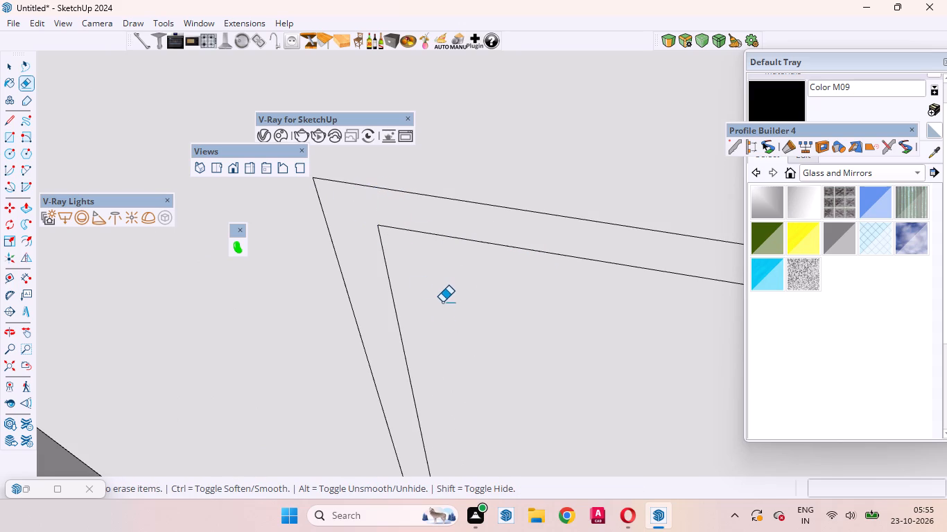
Examine the gap lines along the side wing front's top edge, from the inner corner to the outer corner.
{"action": "scroll", "coordinate": [442, 302], "scroll_direction": "down", "scroll_amount": 20}
{"action": "scroll", "coordinate": [442, 302], "scroll_direction": "down", "scroll_amount": 8}
{"action": "scroll", "coordinate": [373, 237], "scroll_direction": "down", "scroll_amount": 6}
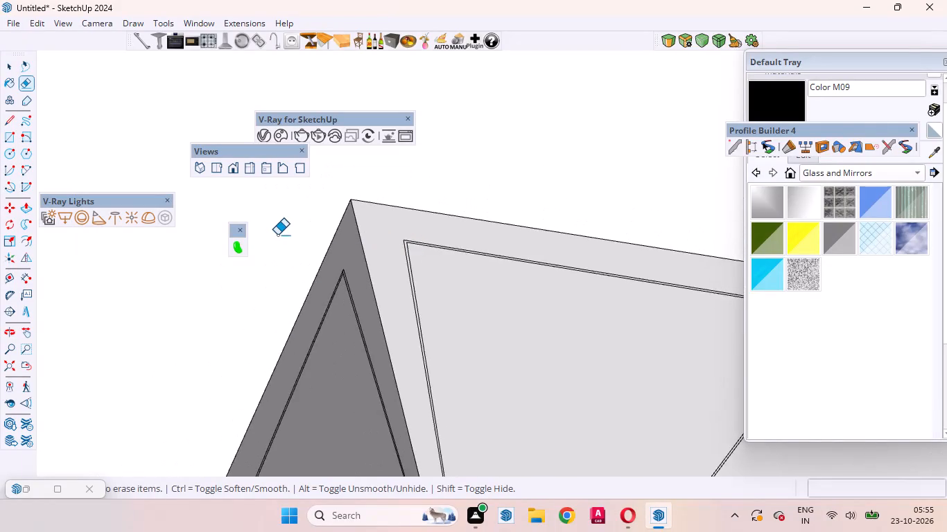
{"action": "scroll", "coordinate": [277, 235], "scroll_direction": "down", "scroll_amount": 9}
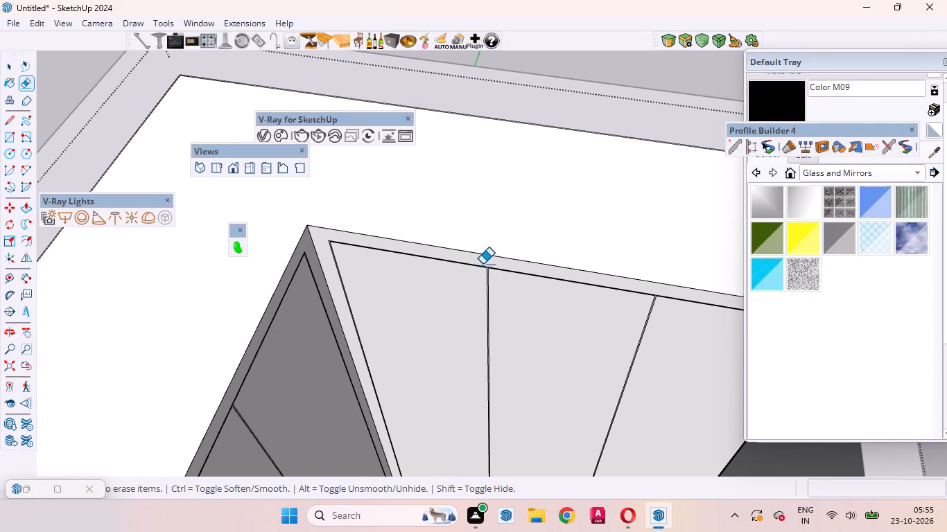
{"action": "scroll", "coordinate": [476, 264], "scroll_direction": "down", "scroll_amount": 5}
{"action": "scroll", "coordinate": [654, 308], "scroll_direction": "up", "scroll_amount": 10}
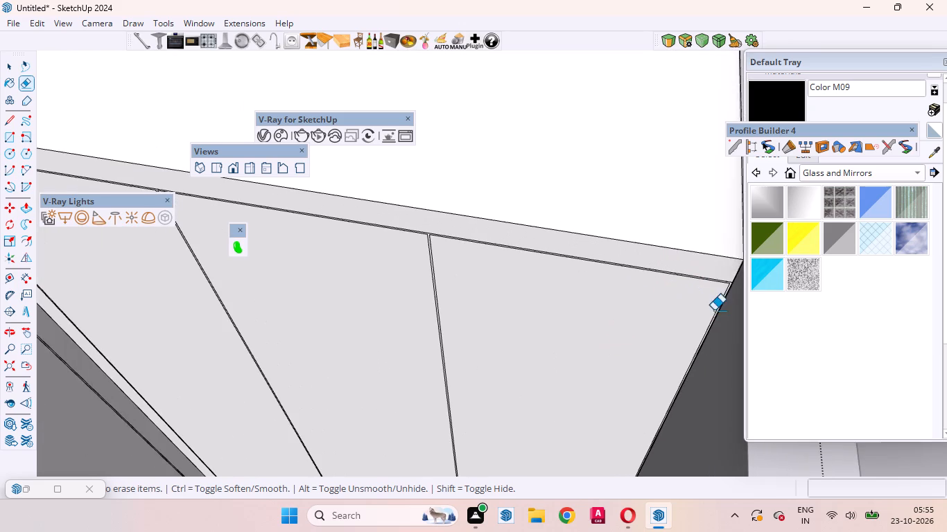
{"action": "scroll", "coordinate": [685, 304], "scroll_direction": "down", "scroll_amount": 5}
{"action": "scroll", "coordinate": [469, 313], "scroll_direction": "up", "scroll_amount": 6}
{"action": "scroll", "coordinate": [532, 263], "scroll_direction": "up", "scroll_amount": 5}
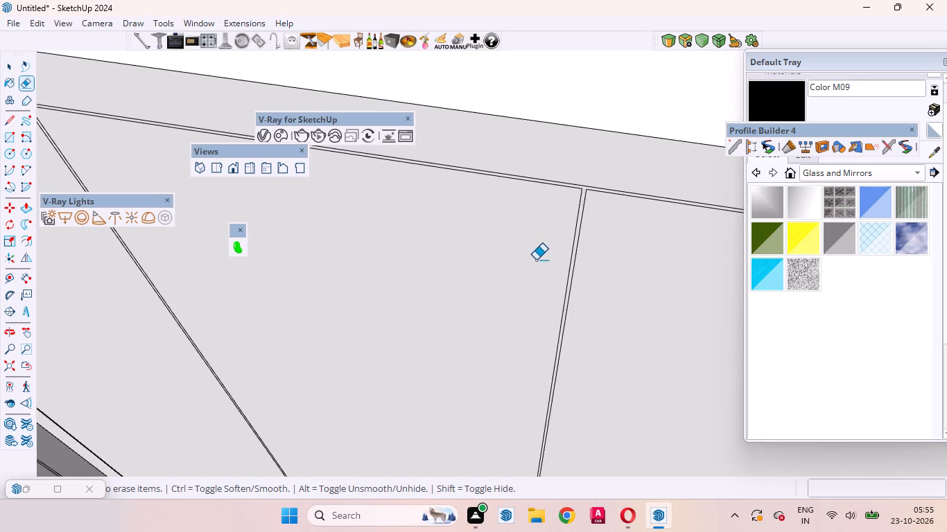
{"action": "scroll", "coordinate": [553, 267], "scroll_direction": "down", "scroll_amount": 13}
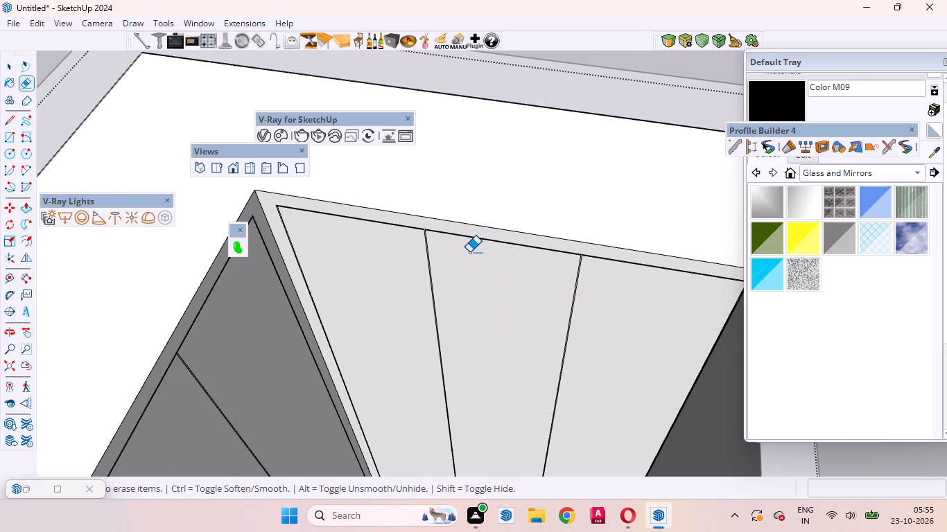
Erase the short vertical line stub crossing the top gap at the inner corner of the longer wing's door panels.
{"action": "middle_click_drag", "start_coordinate": [587, 320], "coordinate": [464, 335]}
{"action": "scroll", "coordinate": [563, 317], "scroll_direction": "down", "scroll_amount": 6}
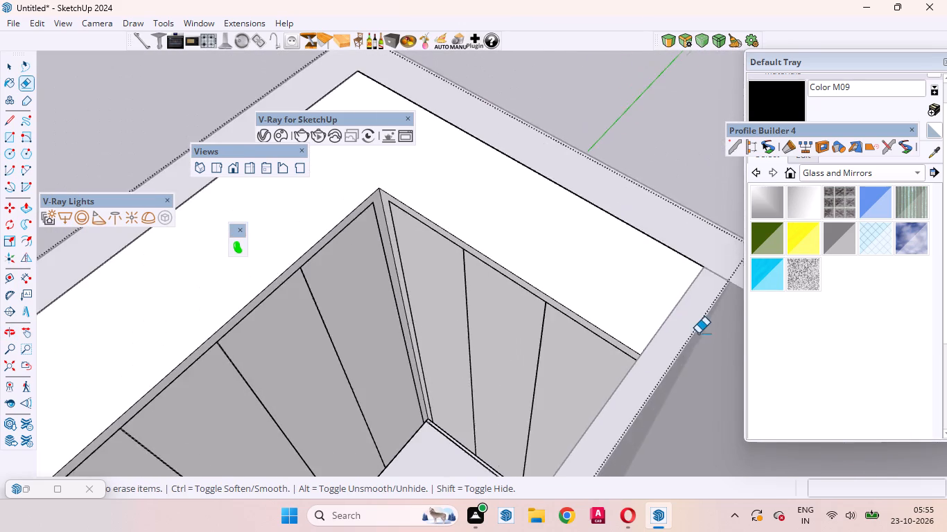
{"action": "scroll", "coordinate": [698, 333], "scroll_direction": "down", "scroll_amount": 3}
{"action": "scroll", "coordinate": [365, 190], "scroll_direction": "up", "scroll_amount": 4}
{"action": "scroll", "coordinate": [510, 266], "scroll_direction": "up", "scroll_amount": 11}
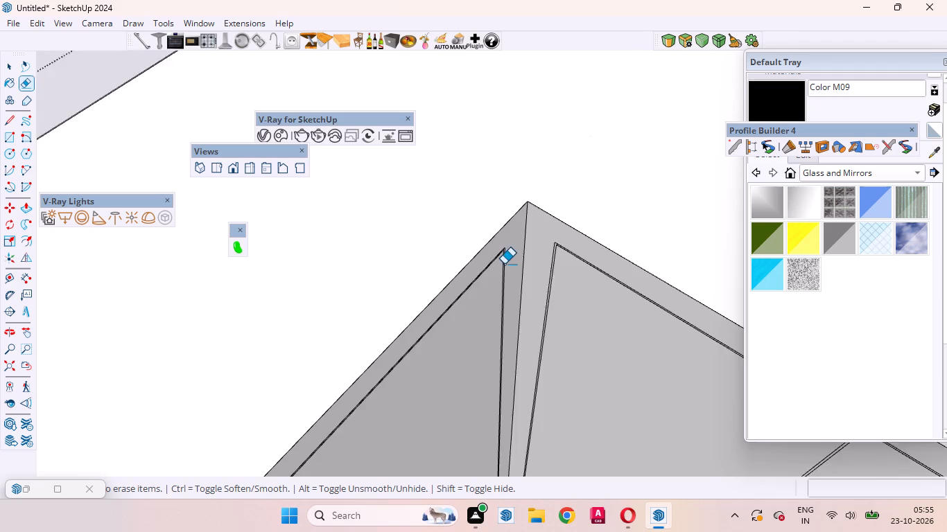
{"action": "scroll", "coordinate": [504, 264], "scroll_direction": "up", "scroll_amount": 5}
{"action": "scroll", "coordinate": [501, 260], "scroll_direction": "down", "scroll_amount": 1}
{"action": "scroll", "coordinate": [501, 260], "scroll_direction": "up", "scroll_amount": 5}
{"action": "scroll", "coordinate": [472, 209], "scroll_direction": "up", "scroll_amount": 12}
{"action": "scroll", "coordinate": [523, 238], "scroll_direction": "up", "scroll_amount": 5}
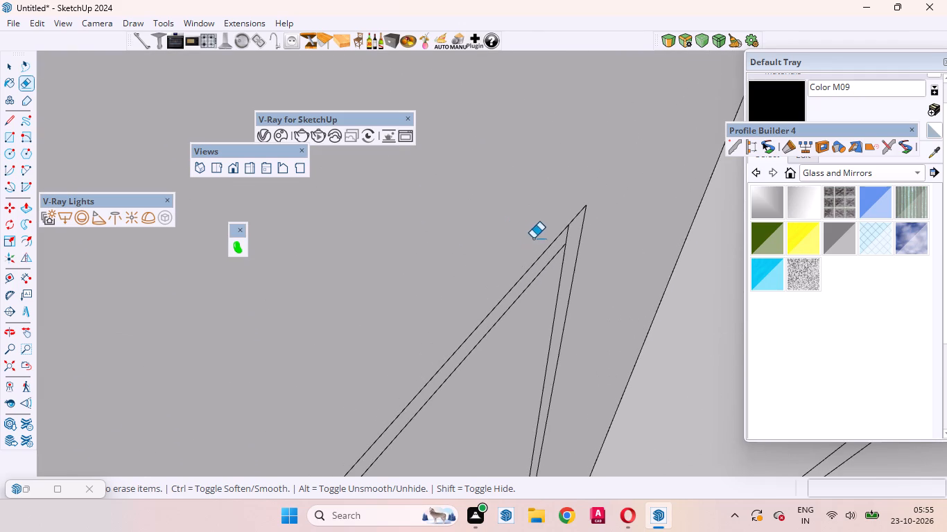
{"action": "middle_click_drag", "start_coordinate": [574, 245], "coordinate": [393, 152]}
{"action": "scroll", "coordinate": [551, 256], "scroll_direction": "up", "scroll_amount": 3}
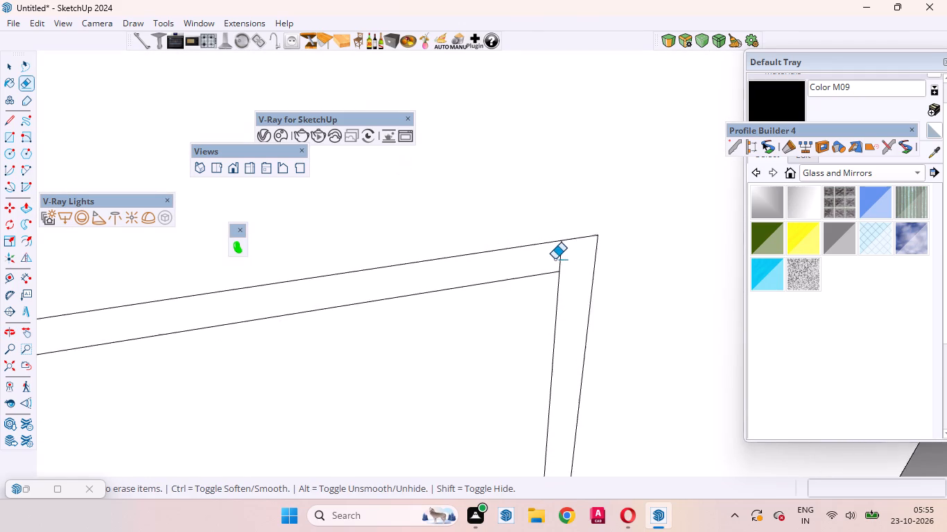
{"action": "scroll", "coordinate": [555, 259], "scroll_direction": "up", "scroll_amount": 7}
{"action": "left_click_drag", "start_coordinate": [596, 254], "coordinate": [522, 253]}
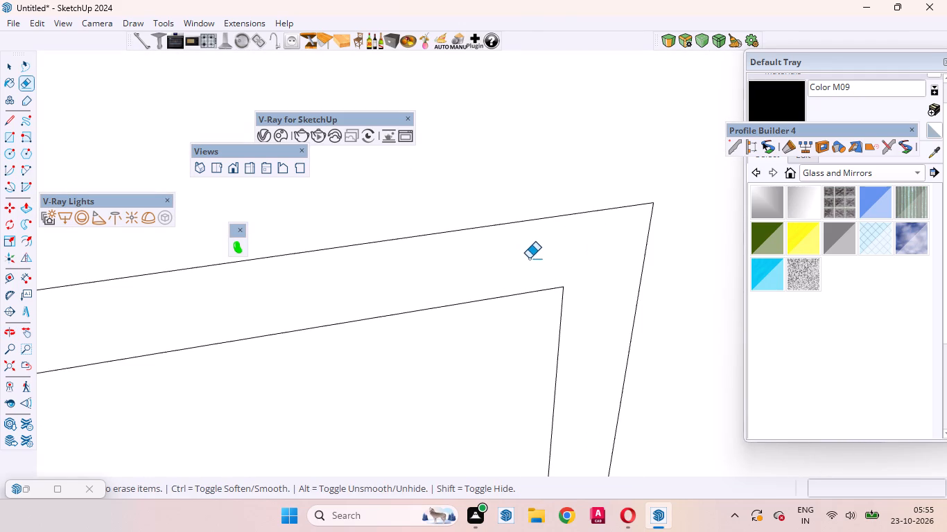
Erase the two short vertical stubs crossing the top gap at the longer wing's first door joint from the inner corner.
{"action": "scroll", "coordinate": [539, 261], "scroll_direction": "down", "scroll_amount": 20}
{"action": "scroll", "coordinate": [539, 261], "scroll_direction": "down", "scroll_amount": 15}
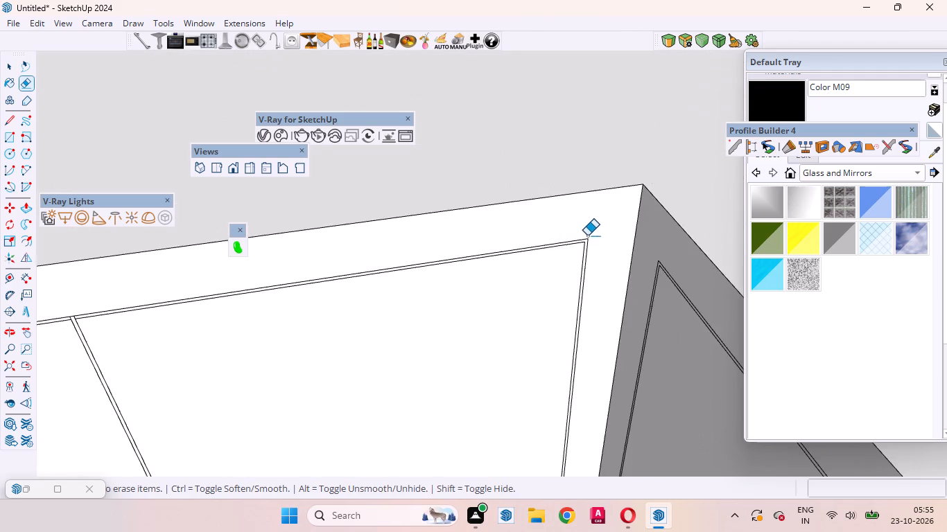
{"action": "scroll", "coordinate": [587, 236], "scroll_direction": "down", "scroll_amount": 10}
{"action": "scroll", "coordinate": [385, 291], "scroll_direction": "up", "scroll_amount": 14}
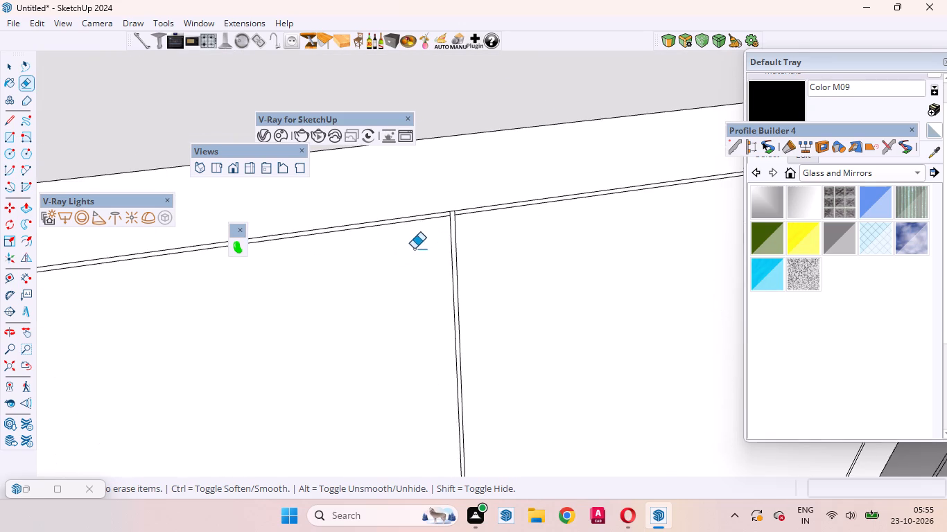
{"action": "scroll", "coordinate": [414, 249], "scroll_direction": "up", "scroll_amount": 3}
{"action": "scroll", "coordinate": [482, 199], "scroll_direction": "up", "scroll_amount": 16}
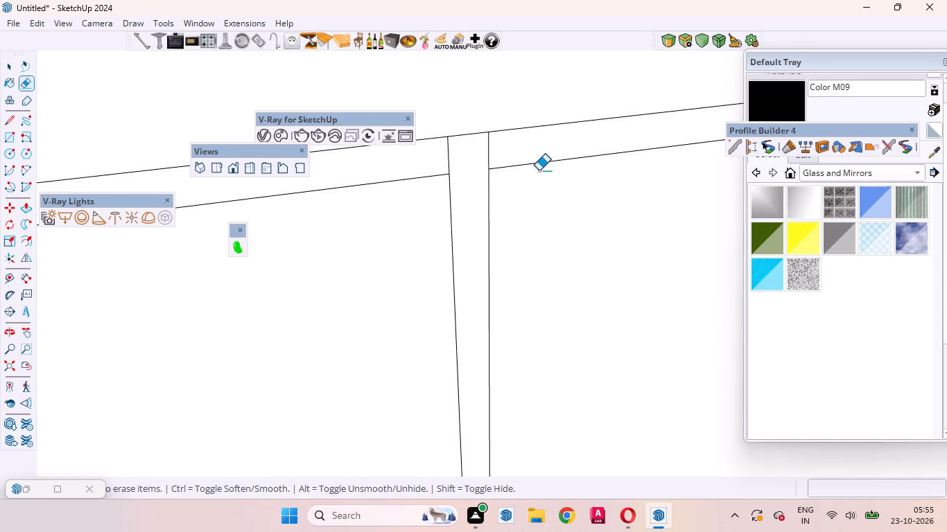
{"action": "left_click_drag", "start_coordinate": [519, 141], "coordinate": [449, 170]}
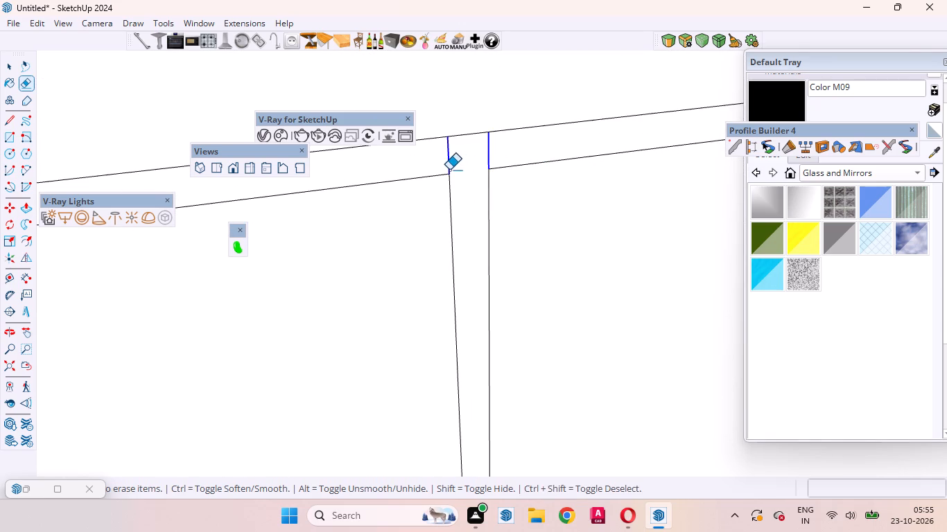
{"action": "left_click_drag", "start_coordinate": [449, 170], "coordinate": [444, 170]}
Erase the two short vertical stubs crossing the top gap at the longer wing's second door joint from the inner corner.
{"action": "scroll", "coordinate": [506, 220], "scroll_direction": "down", "scroll_amount": 20}
{"action": "scroll", "coordinate": [506, 220], "scroll_direction": "down", "scroll_amount": 2}
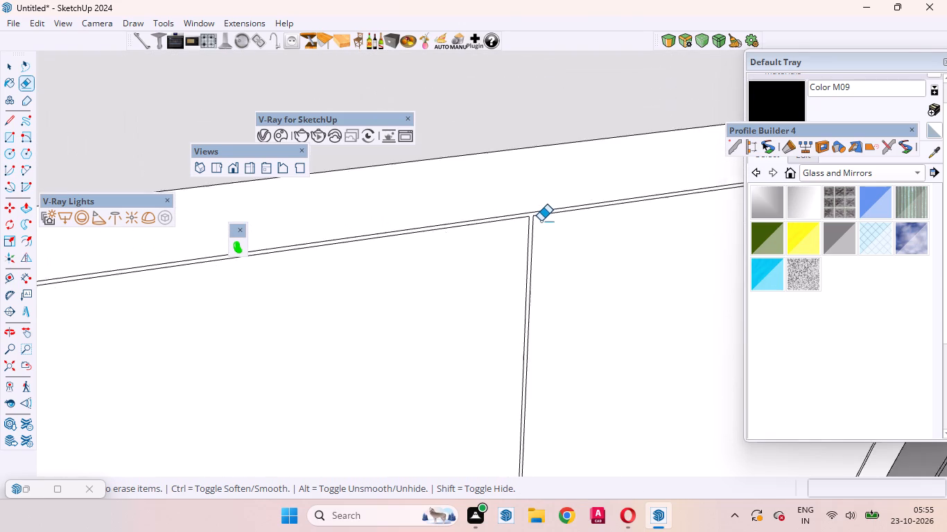
{"action": "scroll", "coordinate": [541, 221], "scroll_direction": "down", "scroll_amount": 11}
{"action": "scroll", "coordinate": [284, 263], "scroll_direction": "up", "scroll_amount": 12}
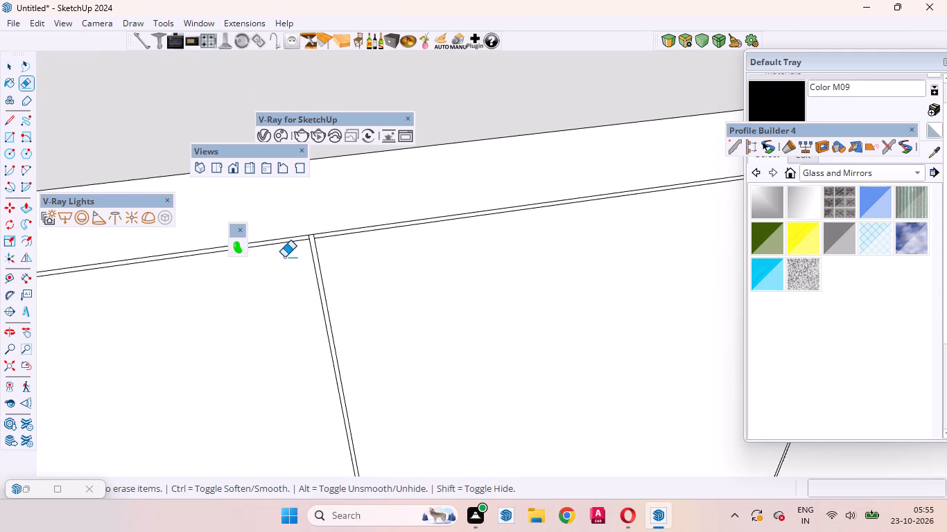
{"action": "scroll", "coordinate": [284, 257], "scroll_direction": "up", "scroll_amount": 20}
{"action": "scroll", "coordinate": [284, 257], "scroll_direction": "up", "scroll_amount": 11}
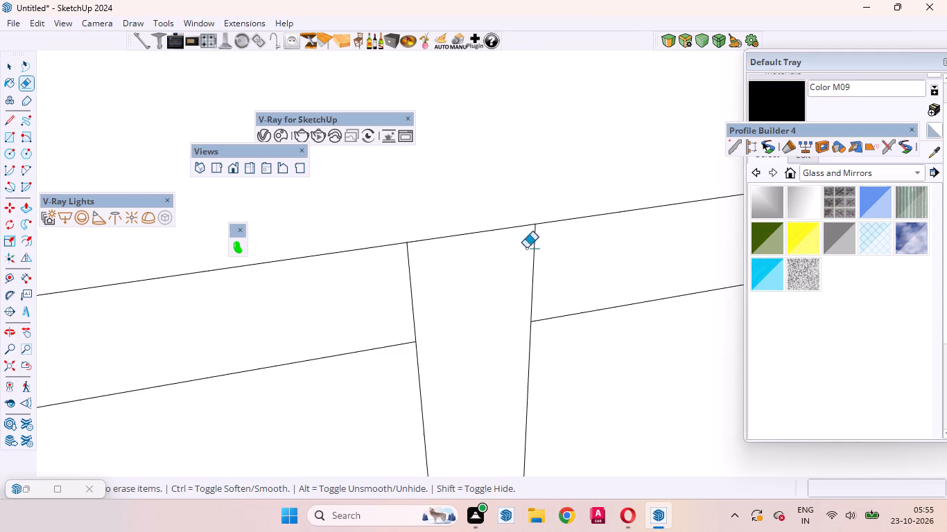
{"action": "left_click_drag", "start_coordinate": [558, 260], "coordinate": [375, 285]}
Erase the two short vertical stubs crossing the top gap at the longer wing's last door joint before its outer end.
{"action": "scroll", "coordinate": [487, 292], "scroll_direction": "down", "scroll_amount": 5}
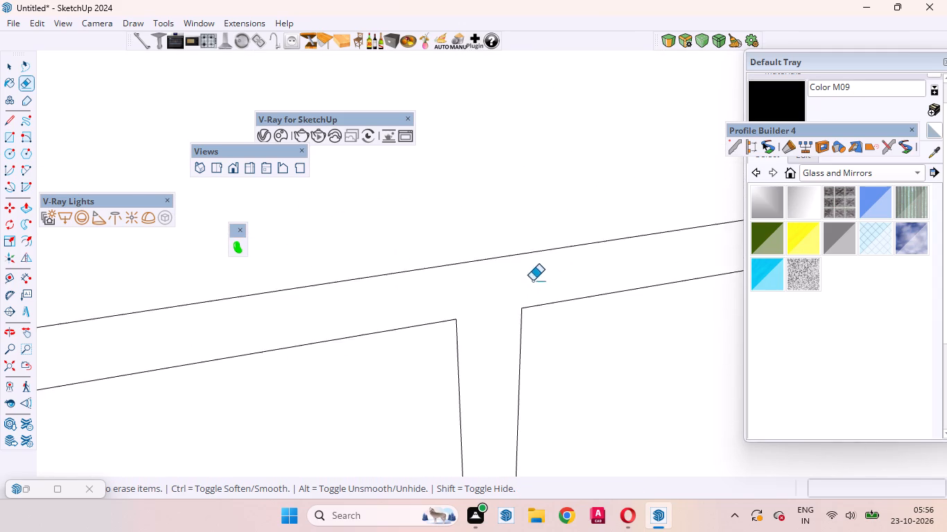
{"action": "scroll", "coordinate": [532, 281], "scroll_direction": "down", "scroll_amount": 20}
{"action": "scroll", "coordinate": [532, 281], "scroll_direction": "down", "scroll_amount": 15}
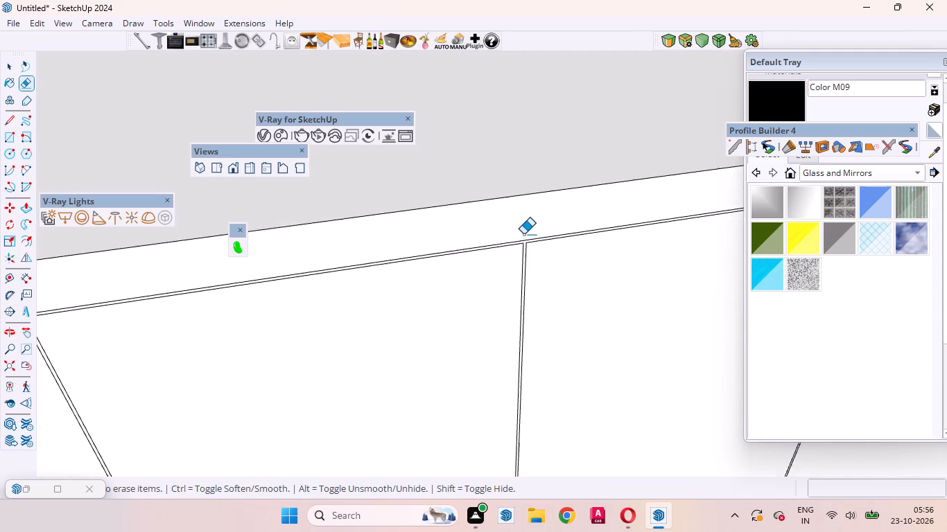
{"action": "scroll", "coordinate": [523, 234], "scroll_direction": "down", "scroll_amount": 9}
{"action": "scroll", "coordinate": [281, 287], "scroll_direction": "up", "scroll_amount": 7}
{"action": "scroll", "coordinate": [350, 253], "scroll_direction": "up", "scroll_amount": 8}
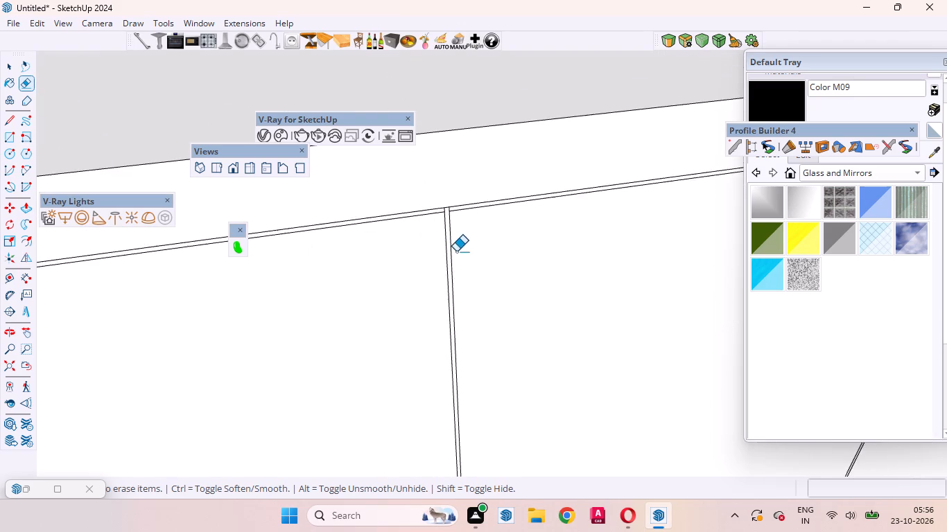
{"action": "scroll", "coordinate": [456, 251], "scroll_direction": "up", "scroll_amount": 2}
{"action": "scroll", "coordinate": [413, 190], "scroll_direction": "up", "scroll_amount": 18}
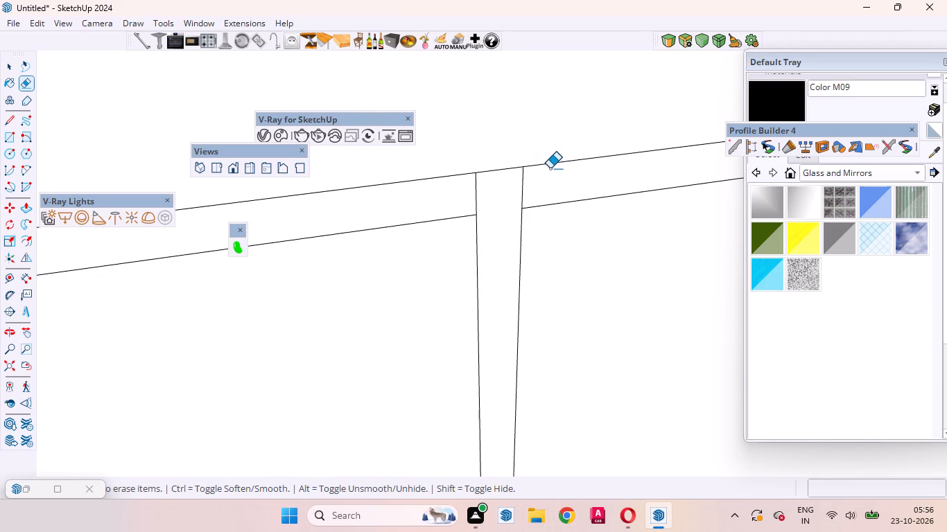
{"action": "left_click_drag", "start_coordinate": [554, 175], "coordinate": [464, 202]}
{"action": "scroll", "coordinate": [503, 216], "scroll_direction": "down", "scroll_amount": 7}
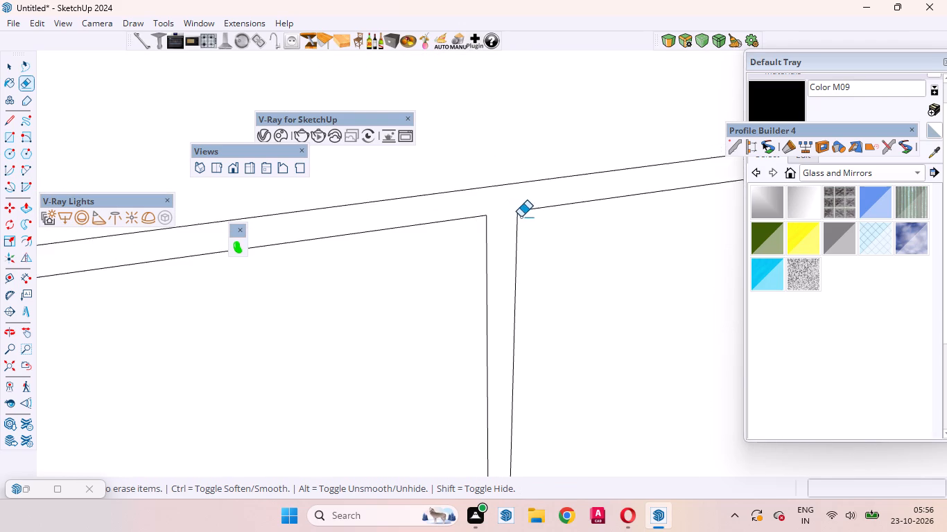
Erase the short vertical line stub crossing the top gap at the outer end of the longer wing's door panels.
{"action": "scroll", "coordinate": [521, 217], "scroll_direction": "down", "scroll_amount": 20}
{"action": "scroll", "coordinate": [521, 217], "scroll_direction": "down", "scroll_amount": 9}
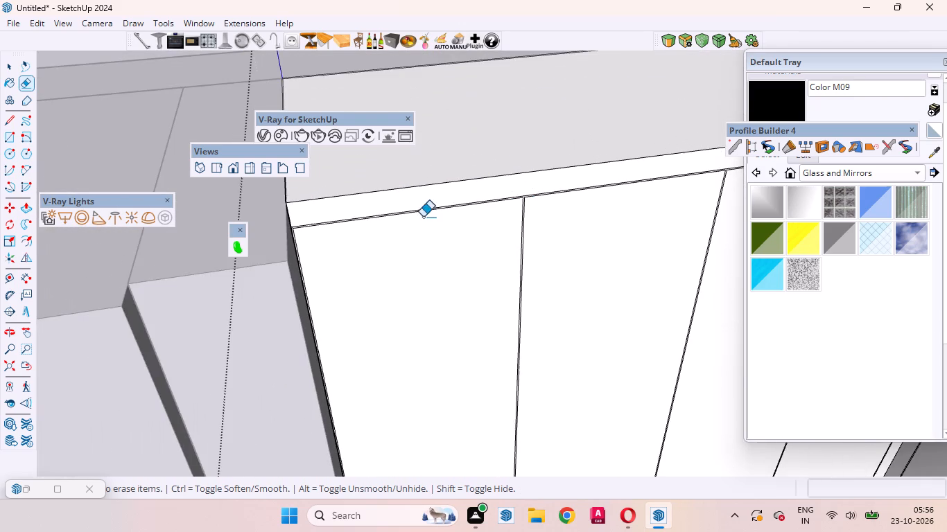
{"action": "scroll", "coordinate": [325, 222], "scroll_direction": "up", "scroll_amount": 20}
{"action": "scroll", "coordinate": [325, 222], "scroll_direction": "up", "scroll_amount": 8}
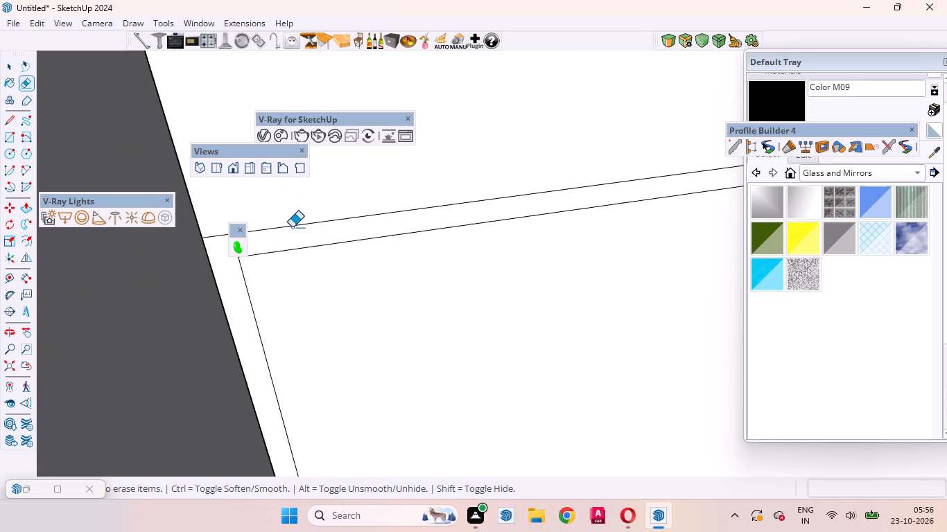
{"action": "scroll", "coordinate": [329, 238], "scroll_direction": "down", "scroll_amount": 5}
{"action": "scroll", "coordinate": [336, 261], "scroll_direction": "up", "scroll_amount": 10}
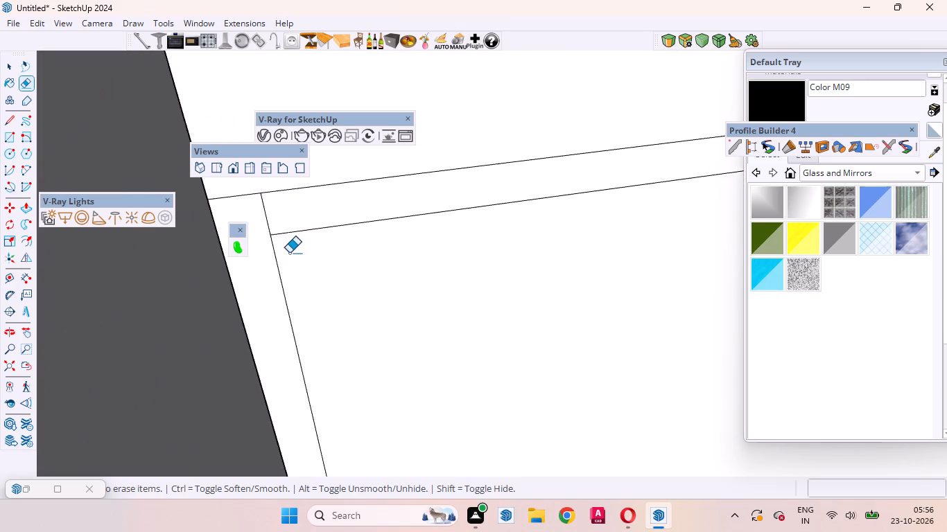
{"action": "scroll", "coordinate": [302, 252], "scroll_direction": "down", "scroll_amount": 6}
{"action": "scroll", "coordinate": [284, 226], "scroll_direction": "up", "scroll_amount": 11}
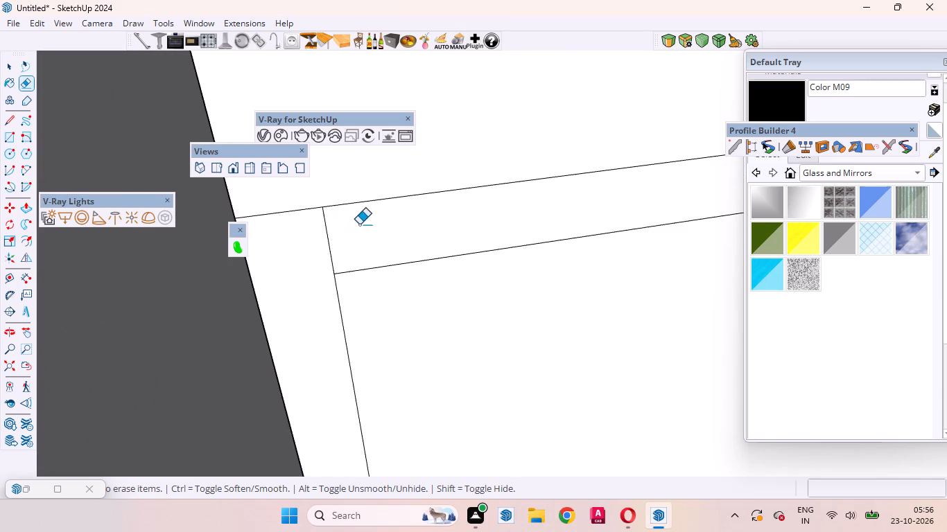
{"action": "left_click_drag", "start_coordinate": [359, 224], "coordinate": [303, 234]}
Return to the dressing area and check the door panel faces of both wardrobe wings by selecting them one at a time.
{"action": "scroll", "coordinate": [414, 241], "scroll_direction": "down", "scroll_amount": 14}
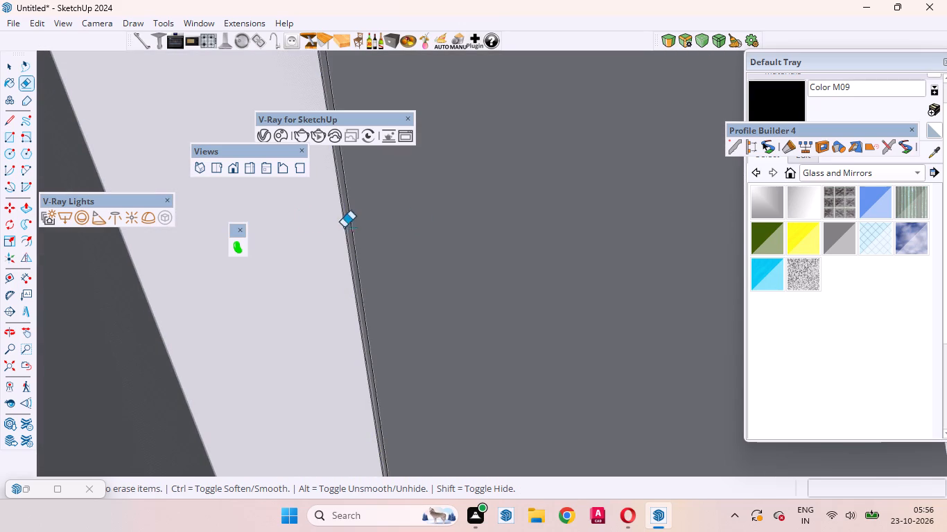
{"action": "left_click", "coordinate": [211, 168]}
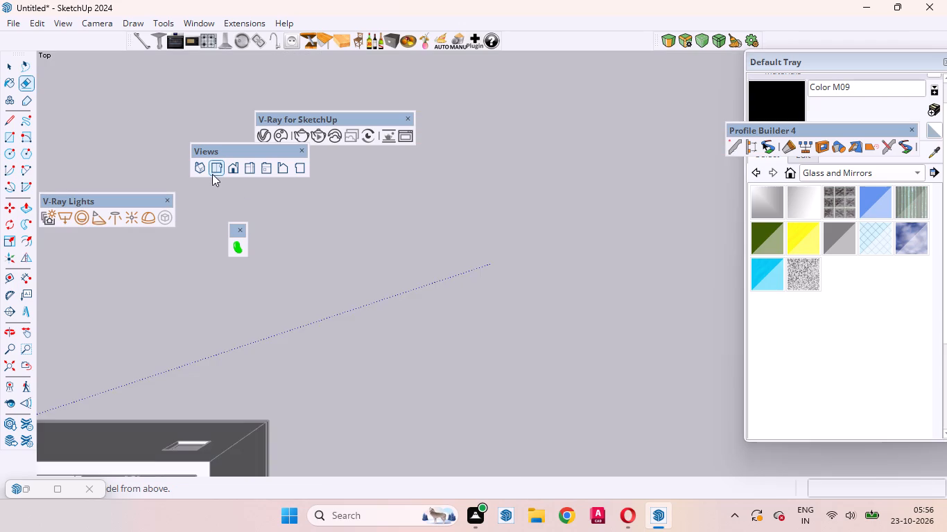
{"action": "scroll", "coordinate": [295, 267], "scroll_direction": "down", "scroll_amount": 17}
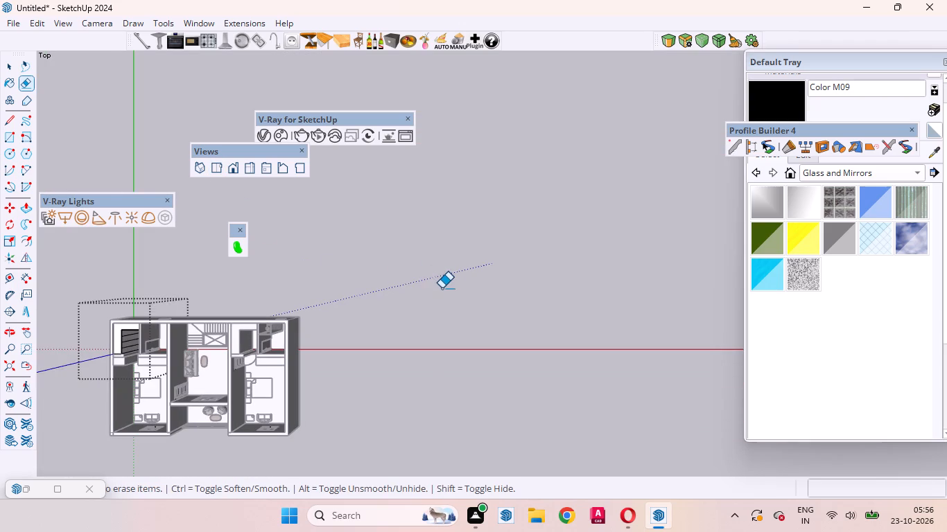
{"action": "left_click", "coordinate": [442, 288]}
{"action": "key", "text": "space"}
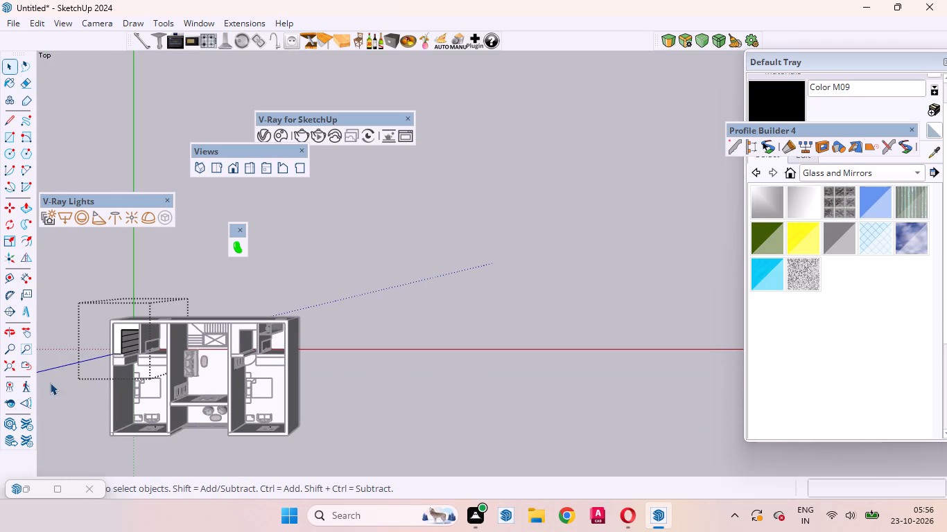
{"action": "scroll", "coordinate": [50, 382], "scroll_direction": "up", "scroll_amount": 11}
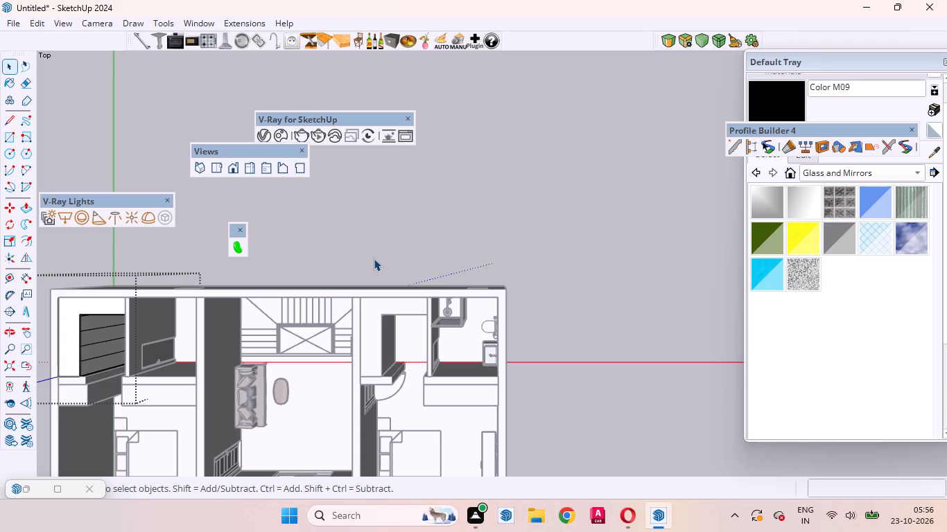
{"action": "scroll", "coordinate": [814, 199], "scroll_direction": "down", "scroll_amount": 5}
{"action": "scroll", "coordinate": [345, 283], "scroll_direction": "down", "scroll_amount": 8}
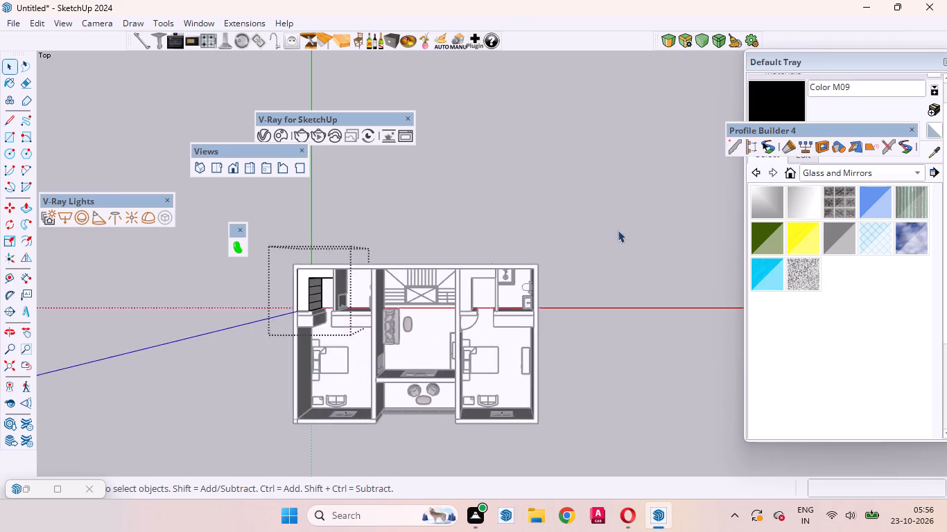
{"action": "scroll", "coordinate": [406, 305], "scroll_direction": "up", "scroll_amount": 4}
{"action": "middle_click_drag", "start_coordinate": [533, 411], "coordinate": [483, 304]}
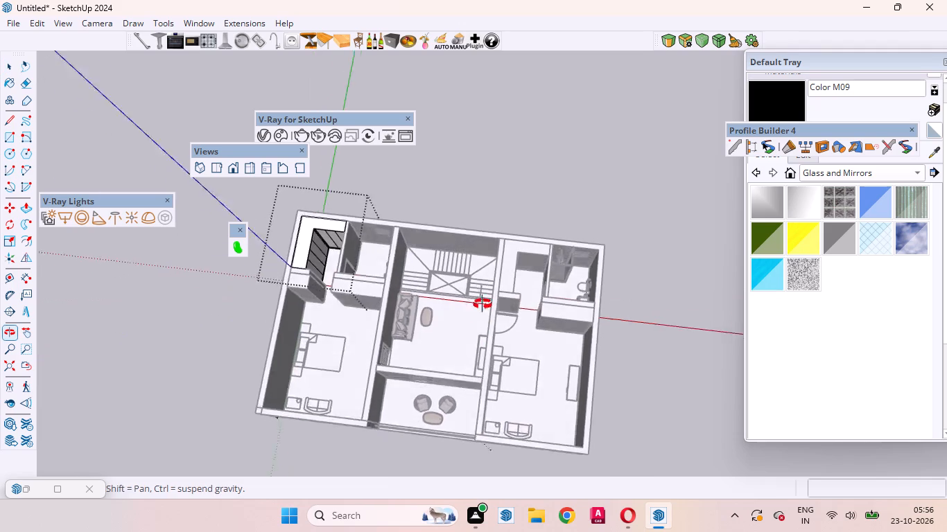
{"action": "middle_click_drag", "start_coordinate": [483, 304], "coordinate": [469, 234]}
{"action": "scroll", "coordinate": [306, 228], "scroll_direction": "up", "scroll_amount": 8}
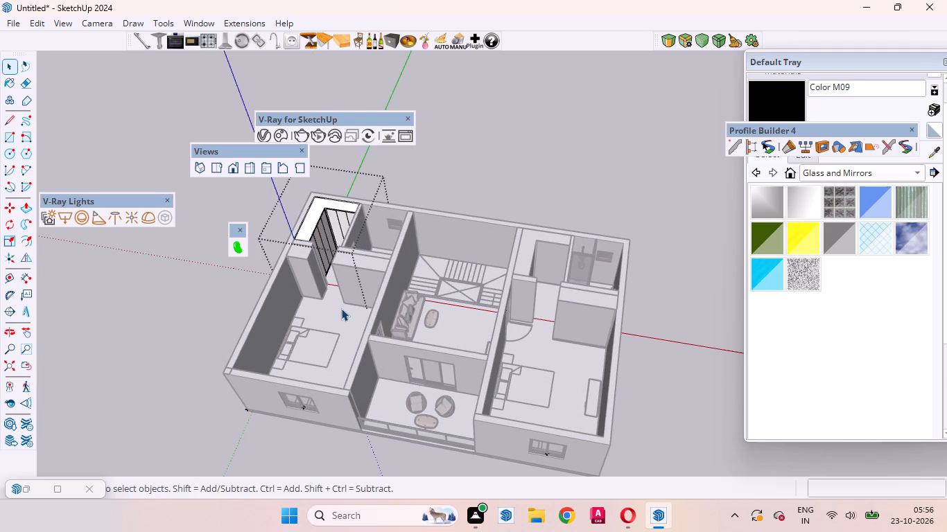
{"action": "scroll", "coordinate": [288, 291], "scroll_direction": "up", "scroll_amount": 18}
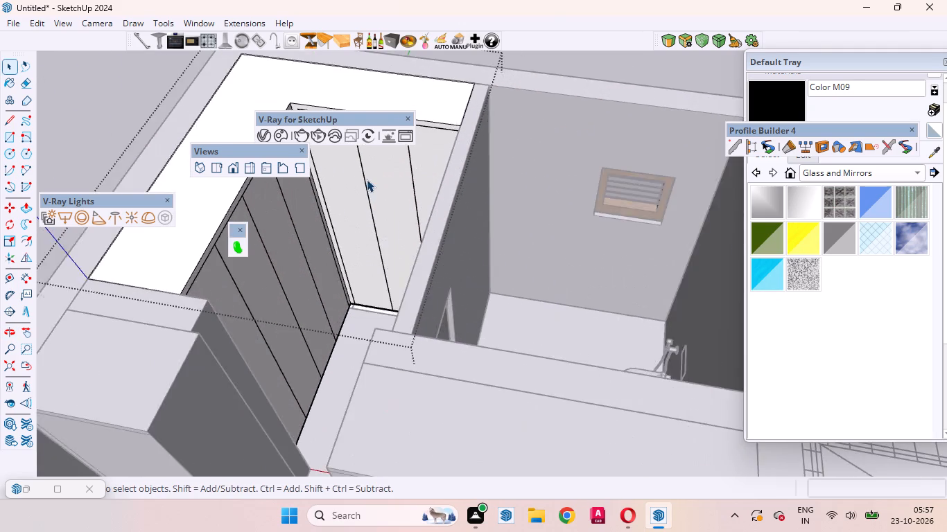
{"action": "scroll", "coordinate": [367, 179], "scroll_direction": "up", "scroll_amount": 4}
{"action": "left_click", "coordinate": [340, 191]}
{"action": "double_click", "coordinate": [419, 214]}
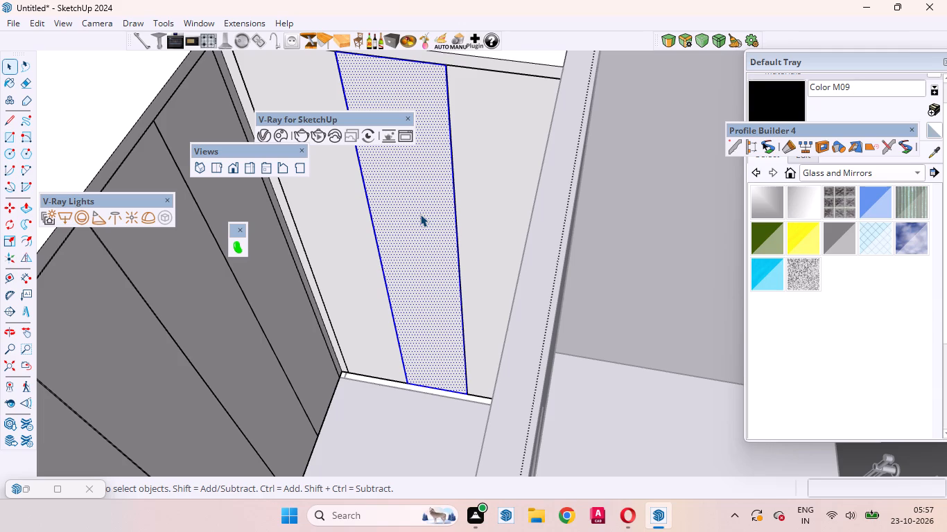
{"action": "left_click", "coordinate": [470, 261]}
{"action": "left_click", "coordinate": [351, 283]}
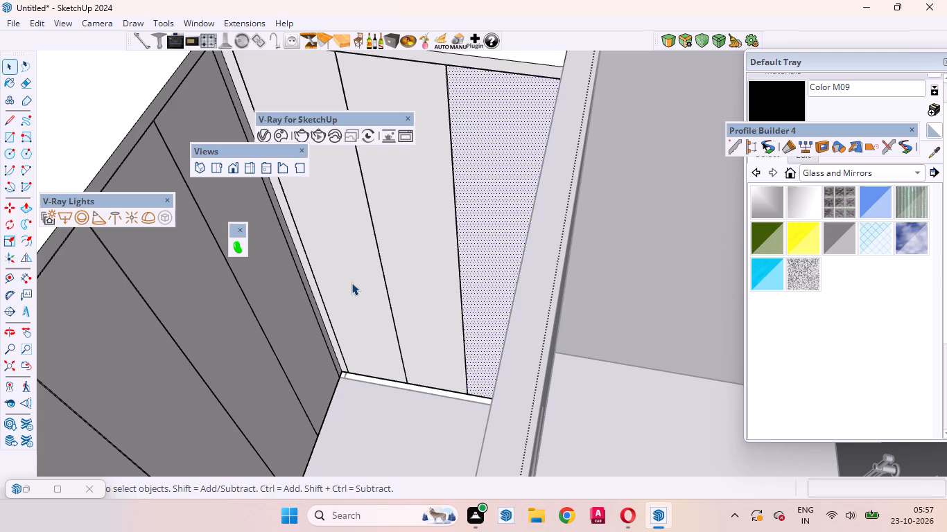
{"action": "left_click", "coordinate": [312, 337]}
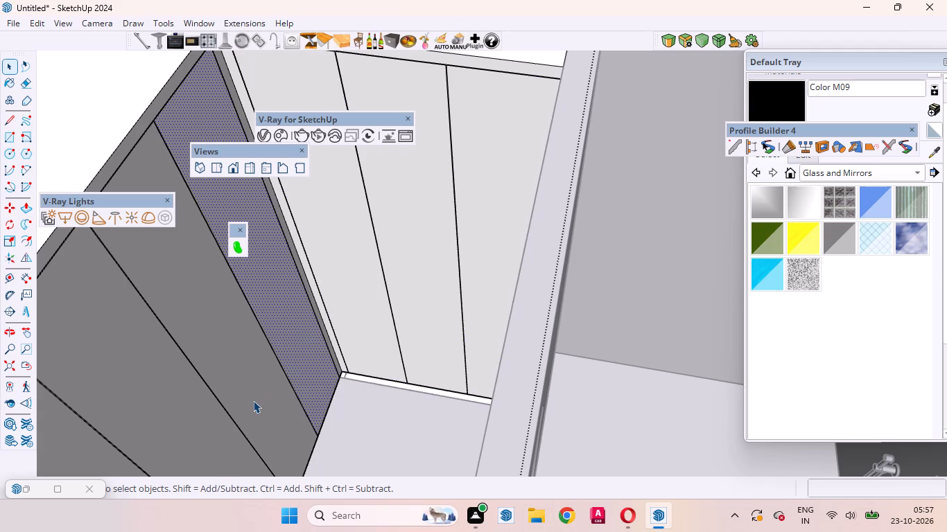
{"action": "left_click", "coordinate": [253, 400]}
{"action": "left_click", "coordinate": [200, 441]}
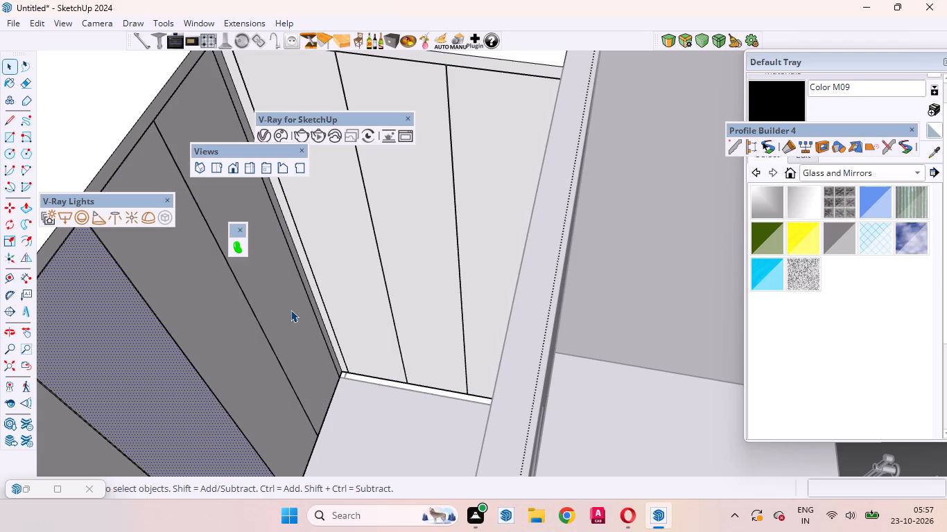
Recess the narrow gap face between the side wing's door panels by 18 mm with Push/Pull.
{"action": "scroll", "coordinate": [422, 278], "scroll_direction": "up", "scroll_amount": 5, "text": "ctrl"}
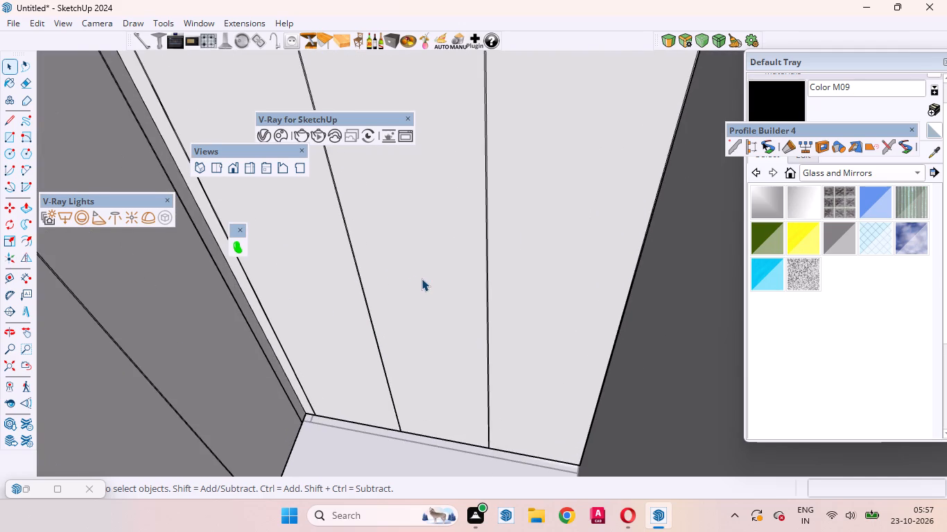
{"action": "scroll", "coordinate": [422, 278], "scroll_direction": "up", "scroll_amount": 7, "text": "ctrl"}
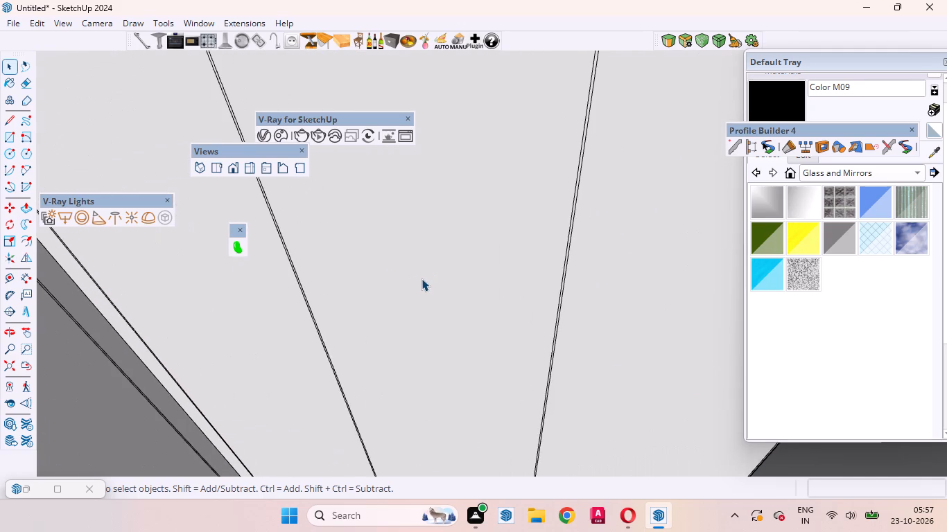
{"action": "scroll", "coordinate": [577, 256], "scroll_direction": "up", "scroll_amount": 20}
{"action": "scroll", "coordinate": [577, 256], "scroll_direction": "up", "scroll_amount": 4}
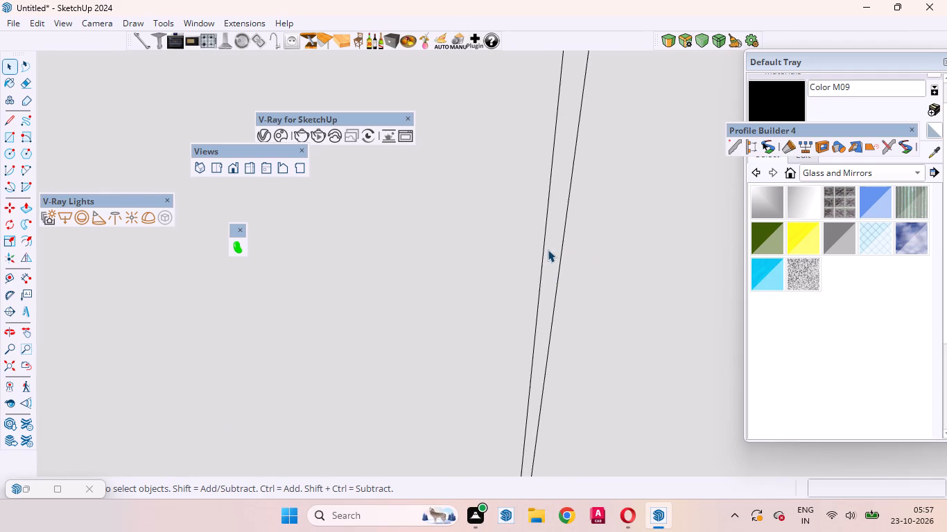
{"action": "left_click", "coordinate": [552, 248]}
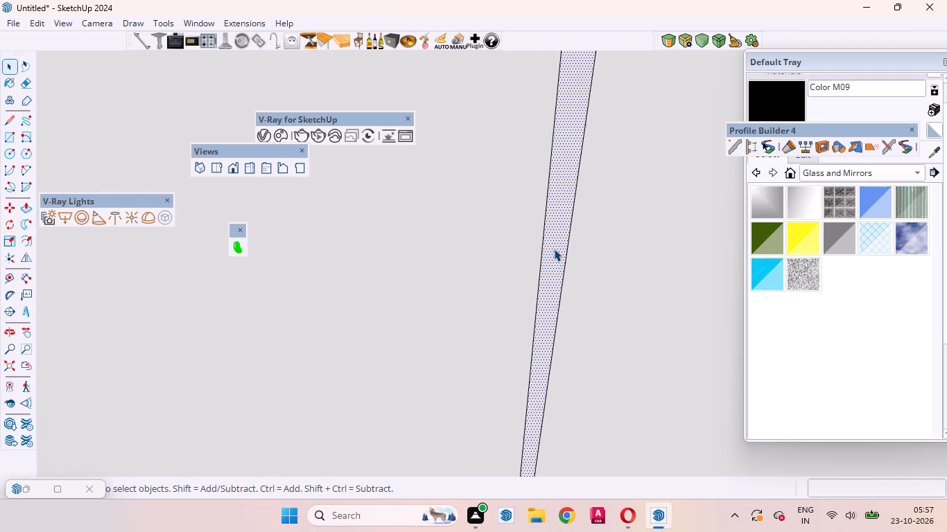
{"action": "key", "text": "p"}
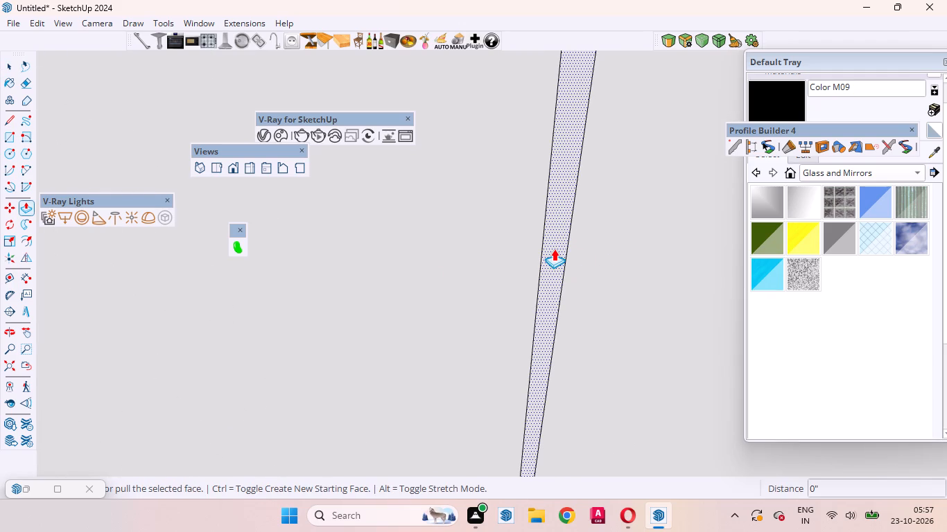
{"action": "left_click_drag", "start_coordinate": [554, 249], "coordinate": [553, 241]}
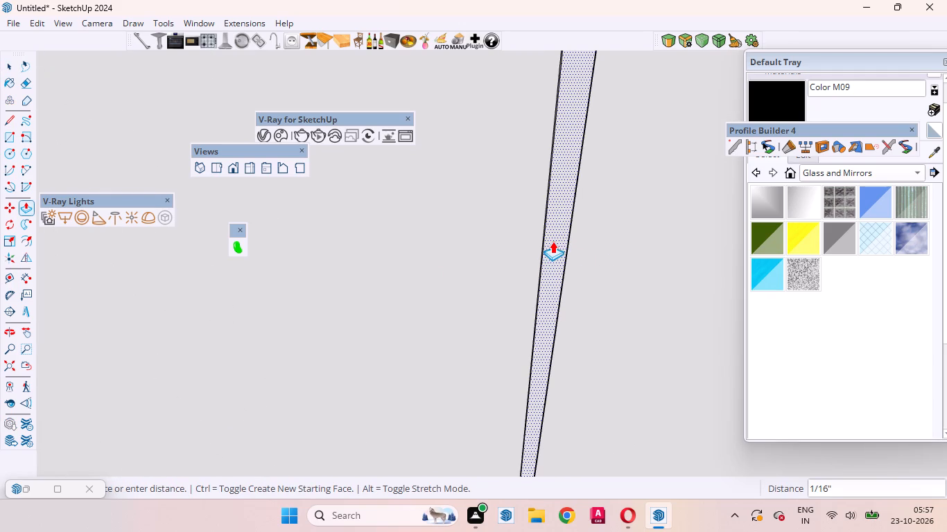
{"action": "left_click_drag", "start_coordinate": [553, 241], "coordinate": [575, 231]}
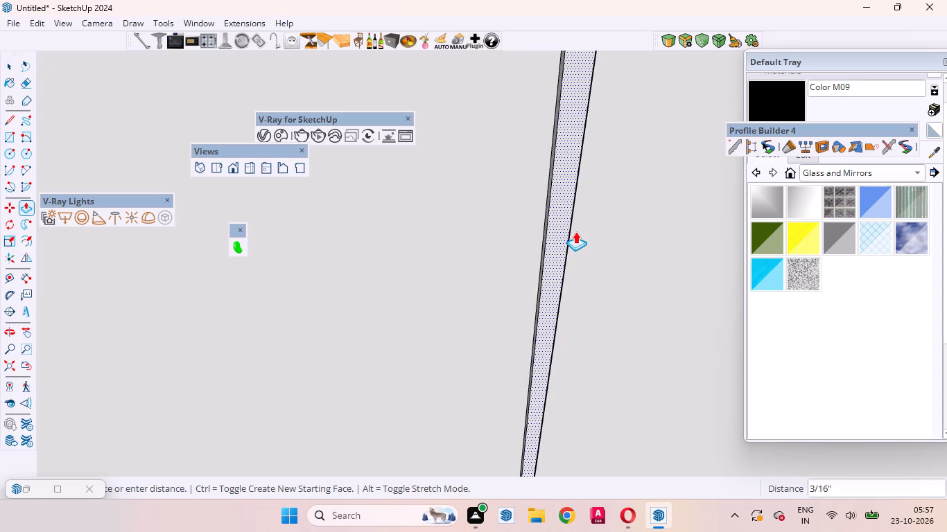
{"action": "left_click_drag", "start_coordinate": [575, 231], "coordinate": [556, 223]}
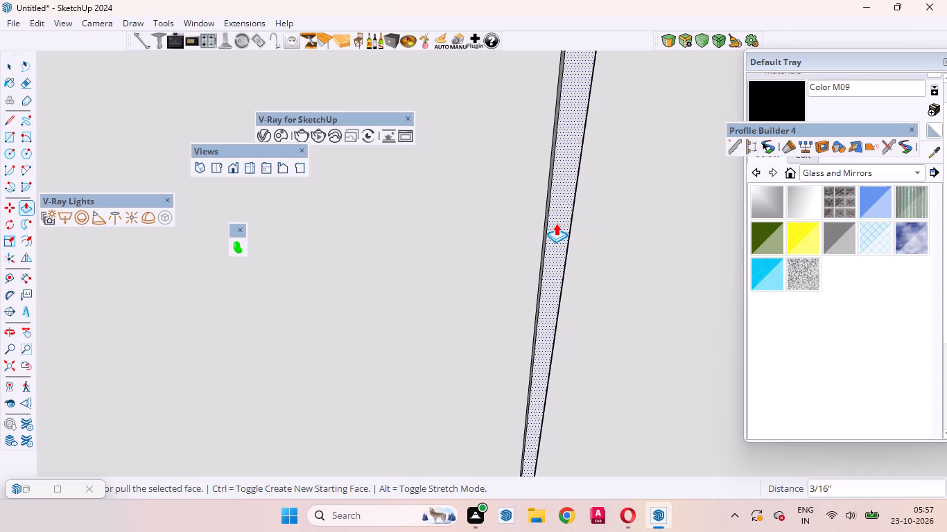
{"action": "type", "text": "18"}
{"action": "type", "text": "mm"}
{"action": "key", "text": "Return"}
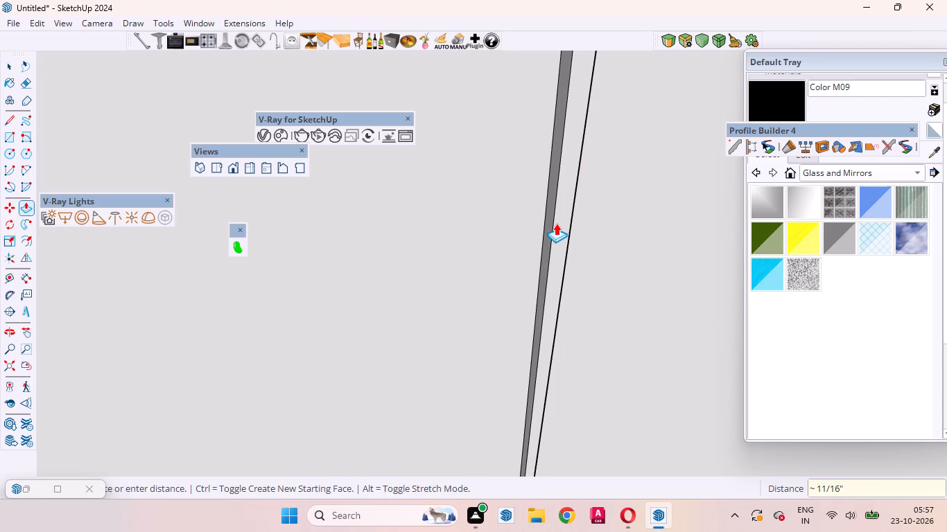
Recess the longer wing's narrow gap face, running along the top and between its door panels, by 18 mm with Push/Pull.
{"action": "scroll", "coordinate": [566, 247], "scroll_direction": "down", "scroll_amount": 20}
{"action": "scroll", "coordinate": [566, 247], "scroll_direction": "down", "scroll_amount": 12}
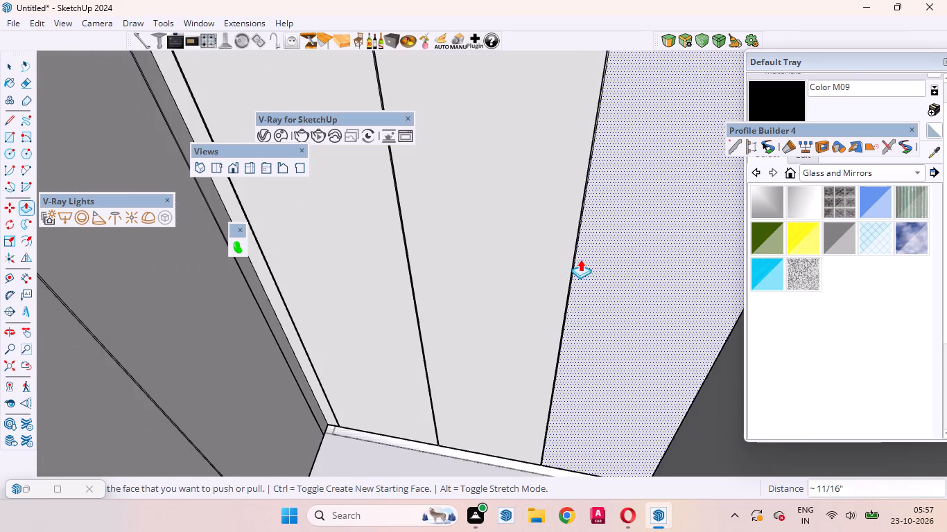
{"action": "scroll", "coordinate": [580, 267], "scroll_direction": "down", "scroll_amount": 11}
{"action": "scroll", "coordinate": [485, 102], "scroll_direction": "up", "scroll_amount": 13}
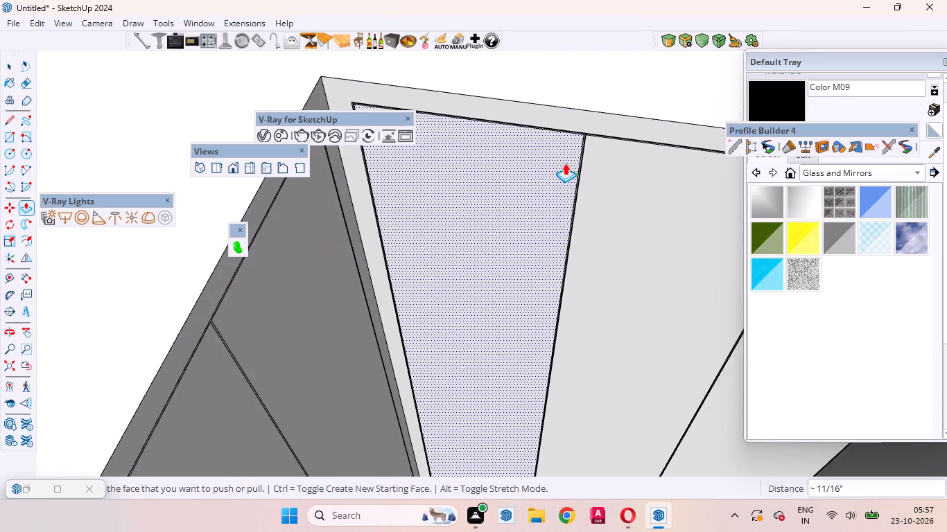
{"action": "scroll", "coordinate": [565, 163], "scroll_direction": "up", "scroll_amount": 9}
{"action": "middle_click_drag", "start_coordinate": [627, 113], "coordinate": [550, 62]}
{"action": "scroll", "coordinate": [591, 142], "scroll_direction": "down", "scroll_amount": 11}
{"action": "scroll", "coordinate": [281, 289], "scroll_direction": "up", "scroll_amount": 3}
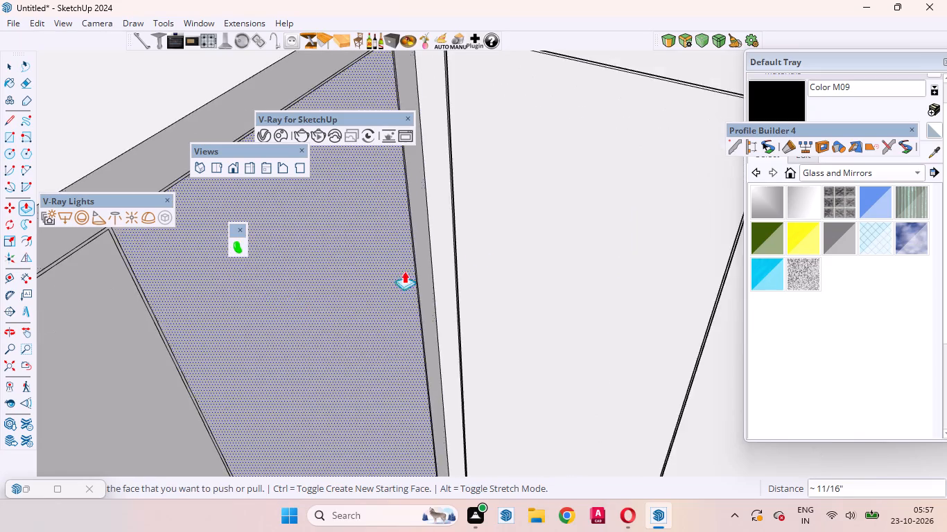
{"action": "scroll", "coordinate": [500, 237], "scroll_direction": "down", "scroll_amount": 6}
{"action": "scroll", "coordinate": [367, 224], "scroll_direction": "up", "scroll_amount": 6}
{"action": "scroll", "coordinate": [331, 224], "scroll_direction": "up", "scroll_amount": 16}
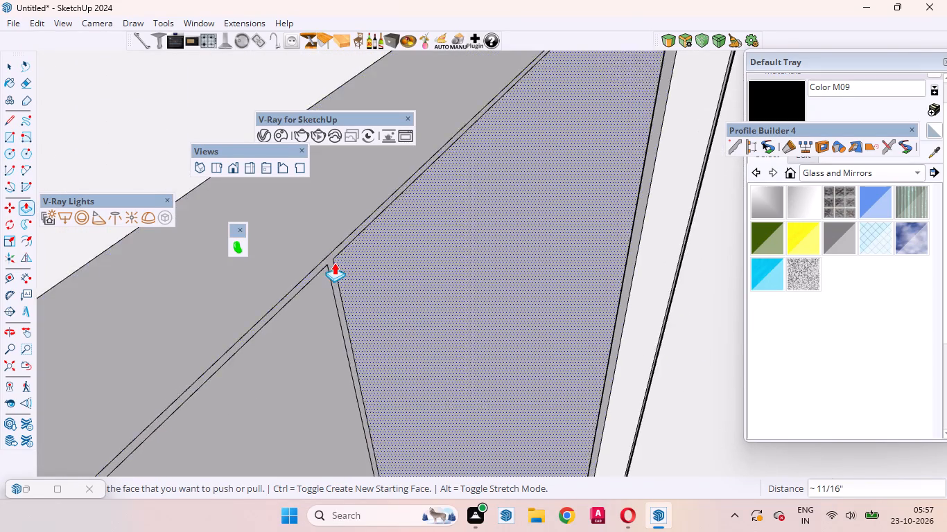
{"action": "scroll", "coordinate": [334, 263], "scroll_direction": "up", "scroll_amount": 10}
{"action": "double_click", "coordinate": [326, 252]}
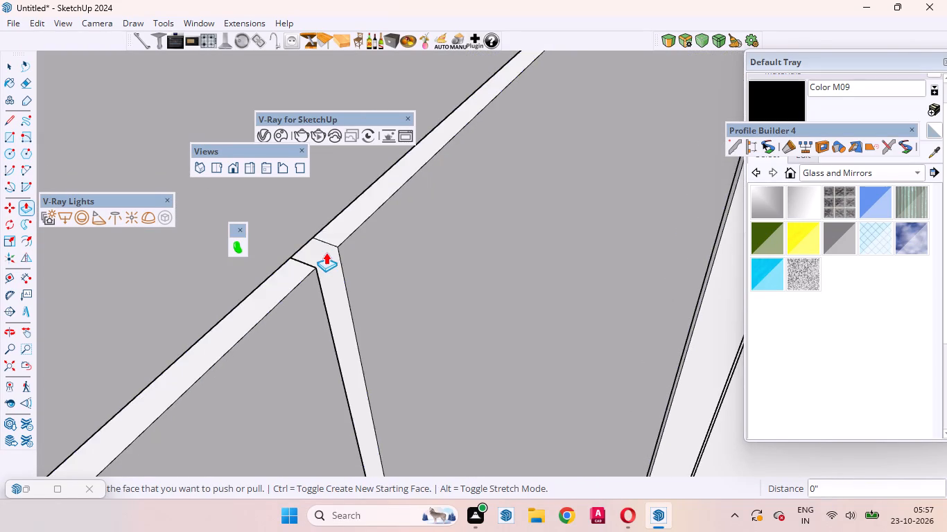
Finish editing the wardrobe fronts and leave their group, with nothing selected.
{"action": "scroll", "coordinate": [385, 290], "scroll_direction": "down", "scroll_amount": 20}
{"action": "scroll", "coordinate": [385, 290], "scroll_direction": "down", "scroll_amount": 5}
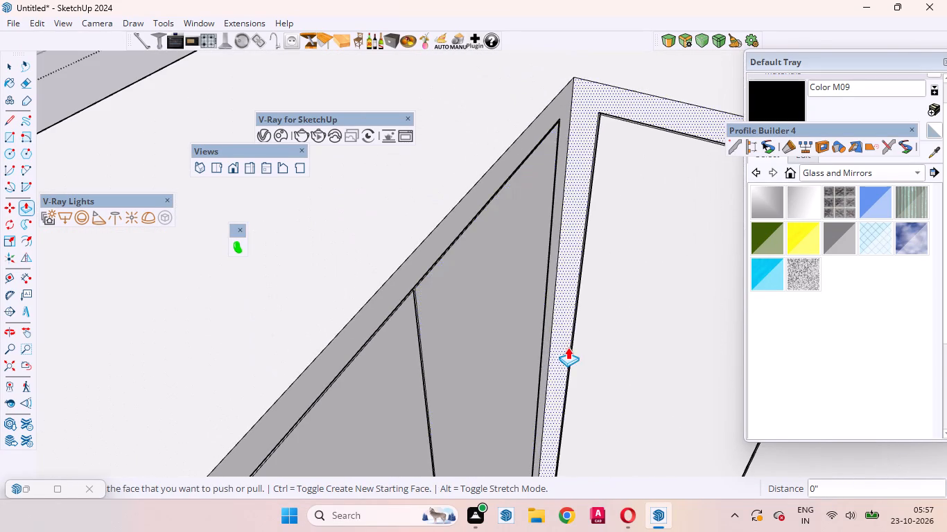
{"action": "middle_click_drag", "start_coordinate": [558, 336], "coordinate": [457, 277]}
{"action": "scroll", "coordinate": [529, 276], "scroll_direction": "down", "scroll_amount": 7}
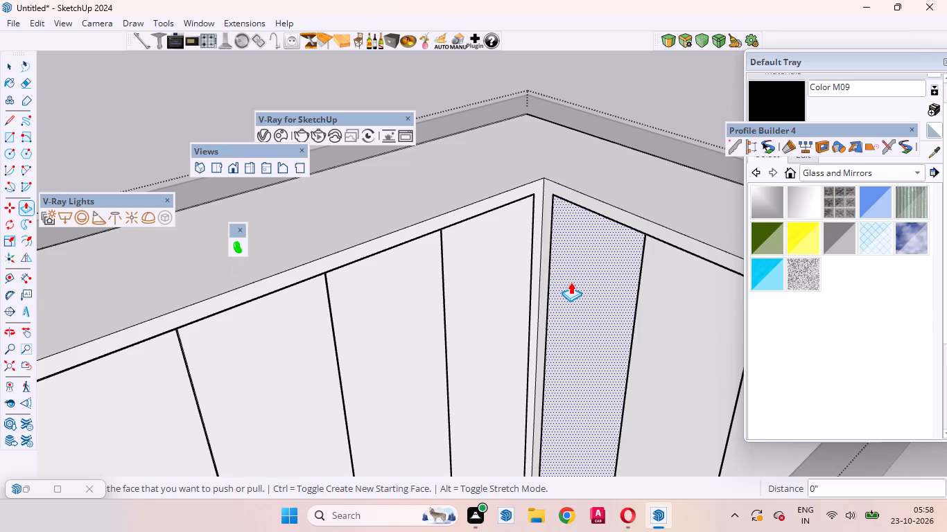
{"action": "key", "text": "space"}
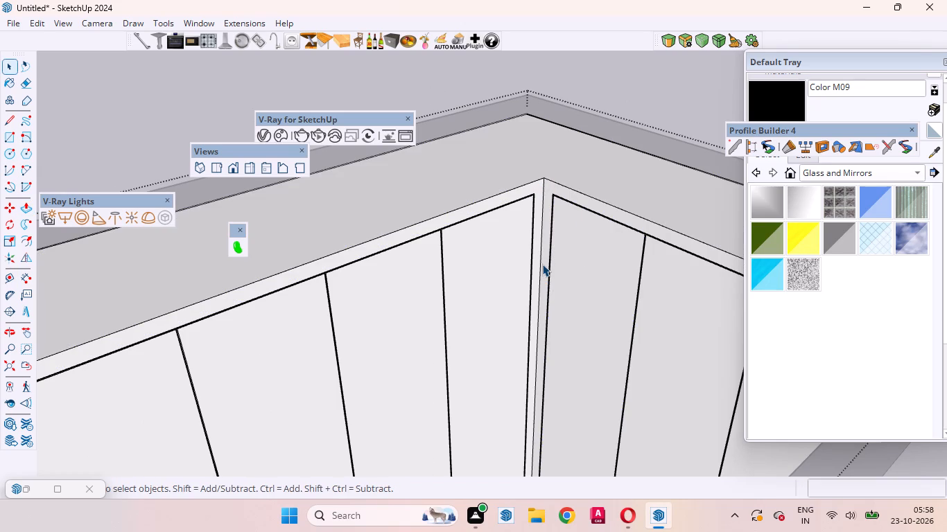
{"action": "left_click", "coordinate": [540, 222]}
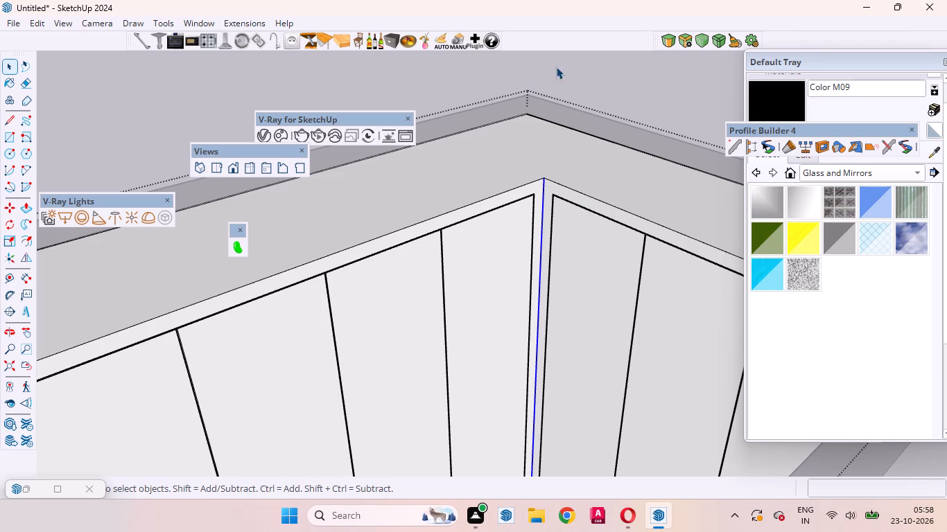
{"action": "left_click", "coordinate": [605, 90]}
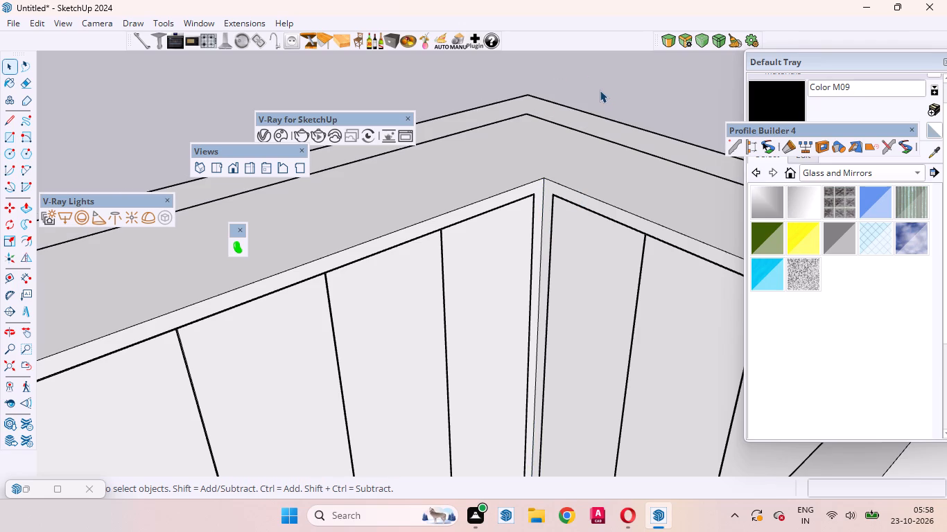
{"action": "left_click", "coordinate": [601, 90]}
Examine the recessed gaps between the door panels of both wardrobe wings, from their top edges down to the inner corner's base.
{"action": "scroll", "coordinate": [605, 186], "scroll_direction": "down", "scroll_amount": 11}
{"action": "middle_click_drag", "start_coordinate": [559, 225], "coordinate": [446, 320]}
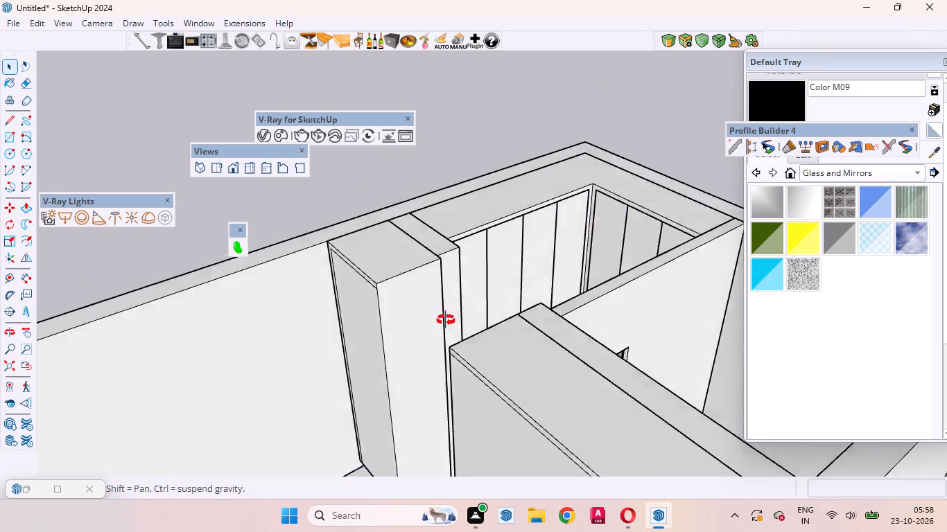
{"action": "middle_click_drag", "start_coordinate": [446, 320], "coordinate": [422, 348]}
{"action": "scroll", "coordinate": [454, 260], "scroll_direction": "up", "scroll_amount": 20}
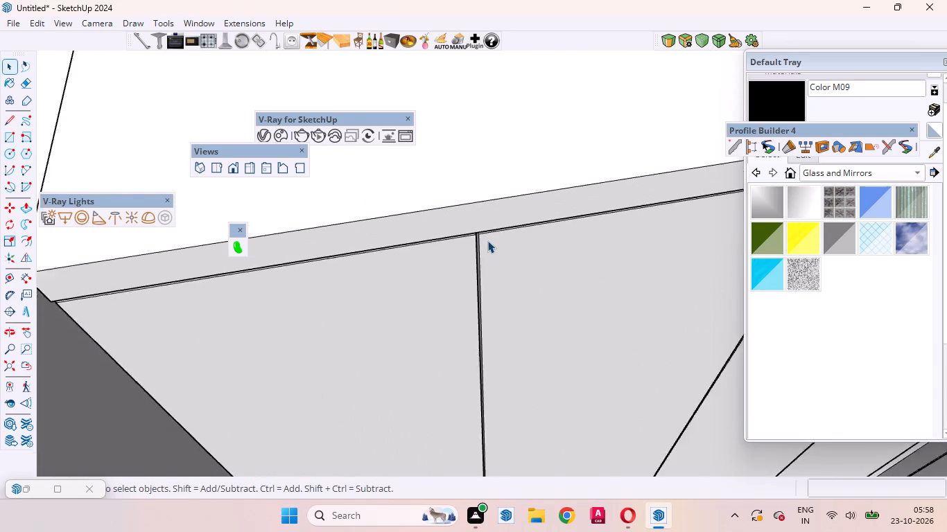
{"action": "scroll", "coordinate": [487, 240], "scroll_direction": "up", "scroll_amount": 15}
{"action": "middle_click_drag", "start_coordinate": [460, 339], "coordinate": [399, 283]}
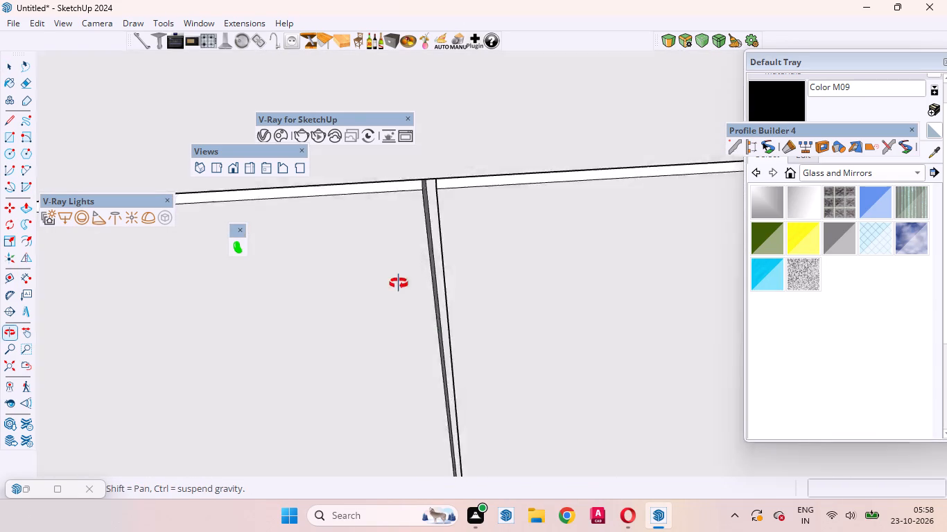
{"action": "middle_click_drag", "start_coordinate": [399, 283], "coordinate": [473, 132]}
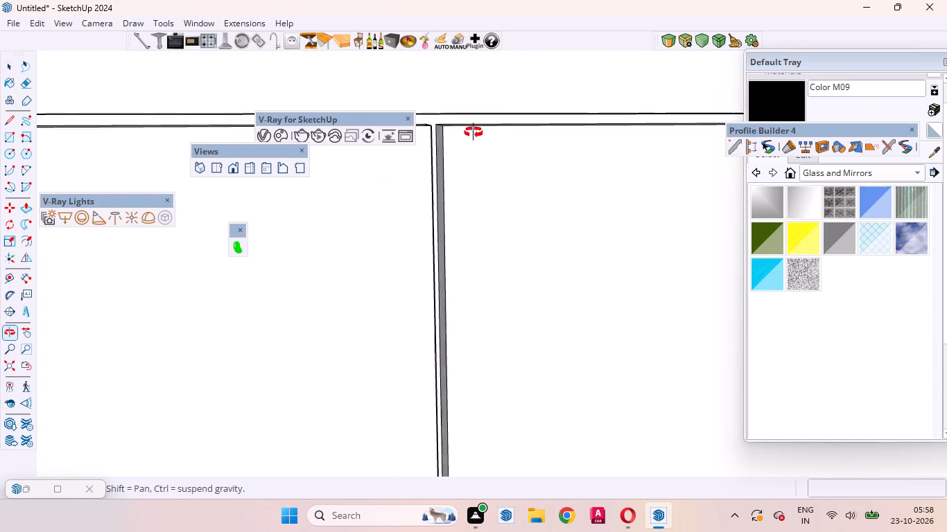
{"action": "middle_click_drag", "start_coordinate": [473, 132], "coordinate": [480, 160]}
{"action": "scroll", "coordinate": [519, 177], "scroll_direction": "down", "scroll_amount": 9}
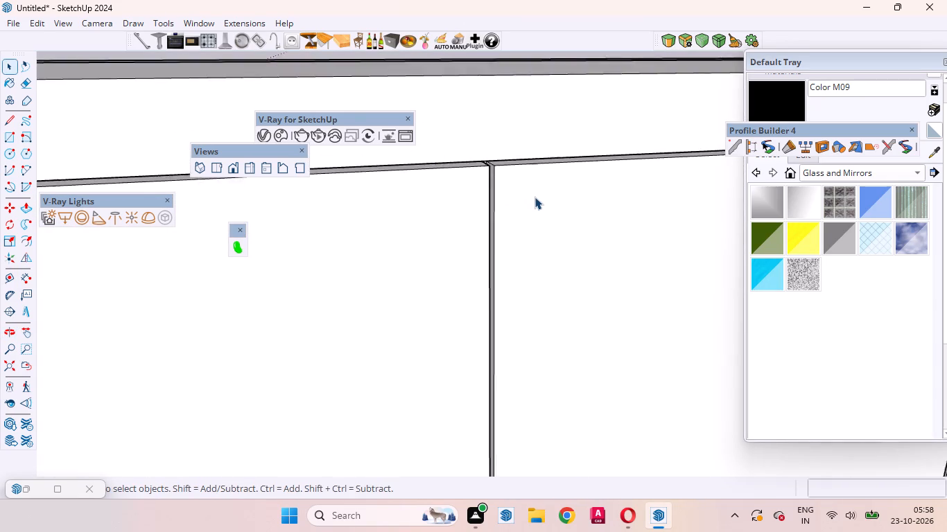
{"action": "scroll", "coordinate": [535, 197], "scroll_direction": "down", "scroll_amount": 20}
{"action": "scroll", "coordinate": [535, 197], "scroll_direction": "down", "scroll_amount": 6}
{"action": "middle_click_drag", "start_coordinate": [436, 283], "coordinate": [445, 301]}
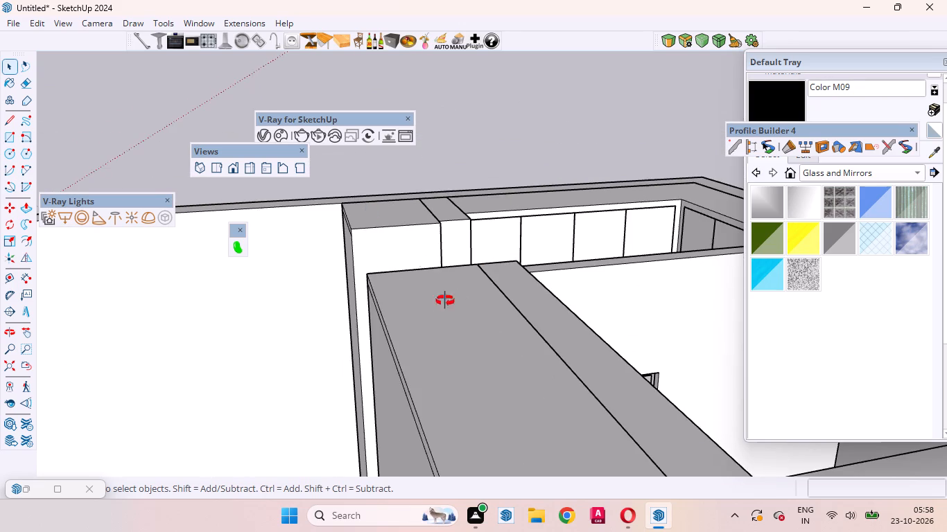
{"action": "middle_click_drag", "start_coordinate": [445, 301], "coordinate": [623, 374]}
{"action": "scroll", "coordinate": [493, 125], "scroll_direction": "up", "scroll_amount": 5}
{"action": "scroll", "coordinate": [561, 120], "scroll_direction": "up", "scroll_amount": 7}
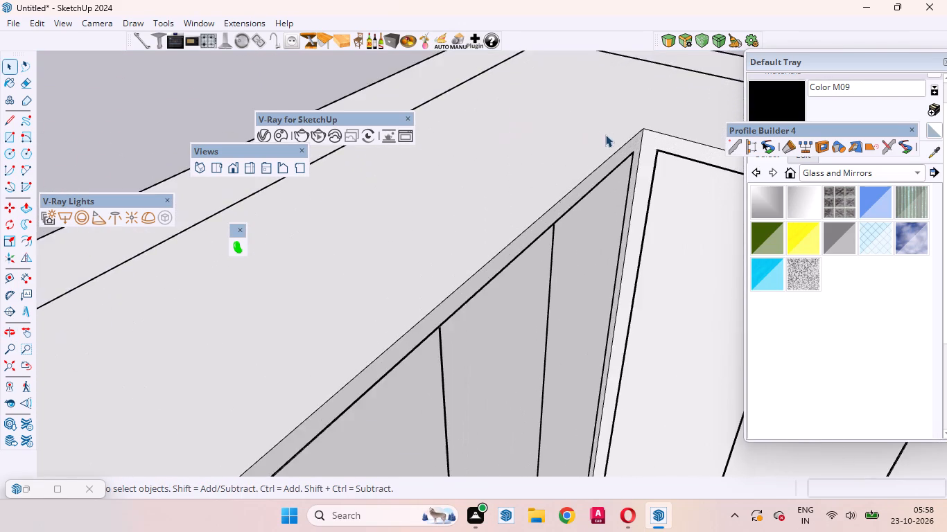
{"action": "scroll", "coordinate": [605, 134], "scroll_direction": "up", "scroll_amount": 9}
{"action": "scroll", "coordinate": [636, 137], "scroll_direction": "down", "scroll_amount": 20}
{"action": "scroll", "coordinate": [636, 137], "scroll_direction": "down", "scroll_amount": 5}
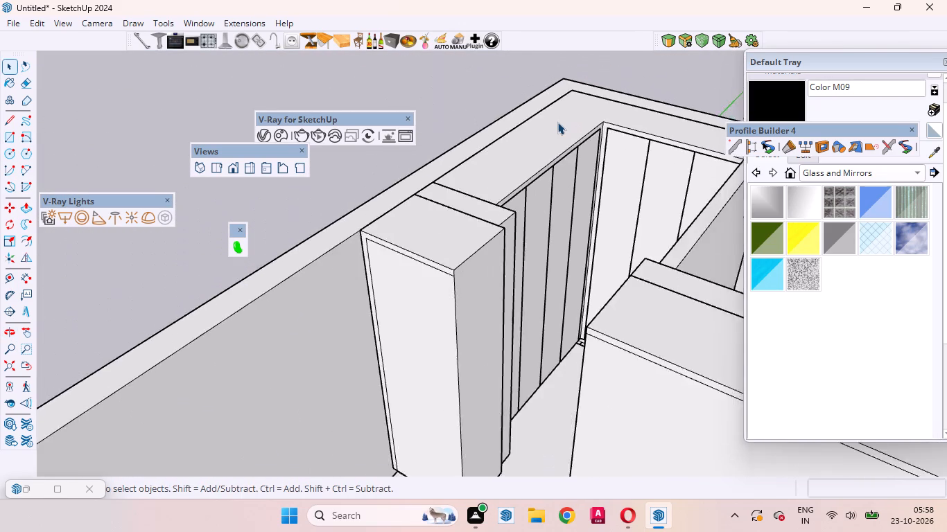
{"action": "scroll", "coordinate": [557, 122], "scroll_direction": "down", "scroll_amount": 5}
{"action": "scroll", "coordinate": [506, 173], "scroll_direction": "up", "scroll_amount": 5}
{"action": "scroll", "coordinate": [553, 249], "scroll_direction": "up", "scroll_amount": 6}
{"action": "scroll", "coordinate": [654, 378], "scroll_direction": "up", "scroll_amount": 5}
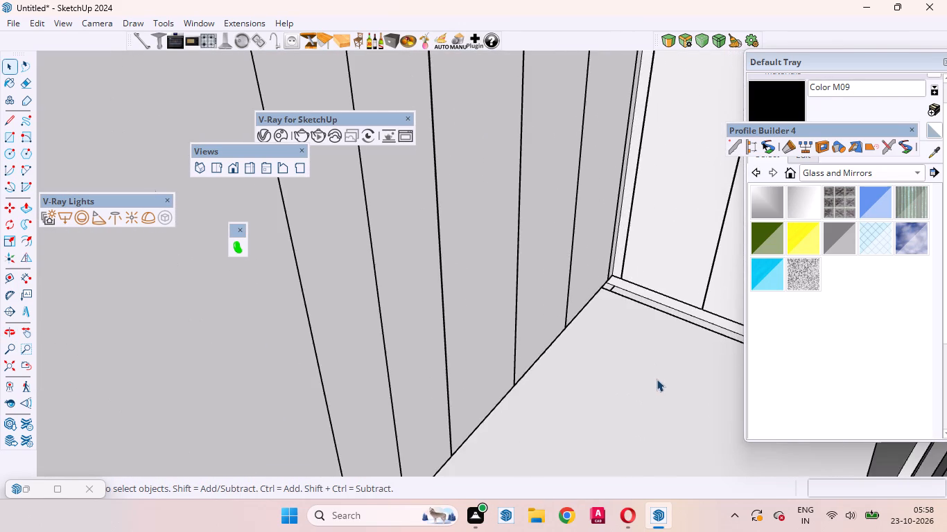
{"action": "middle_click_drag", "start_coordinate": [653, 371], "coordinate": [663, 355]}
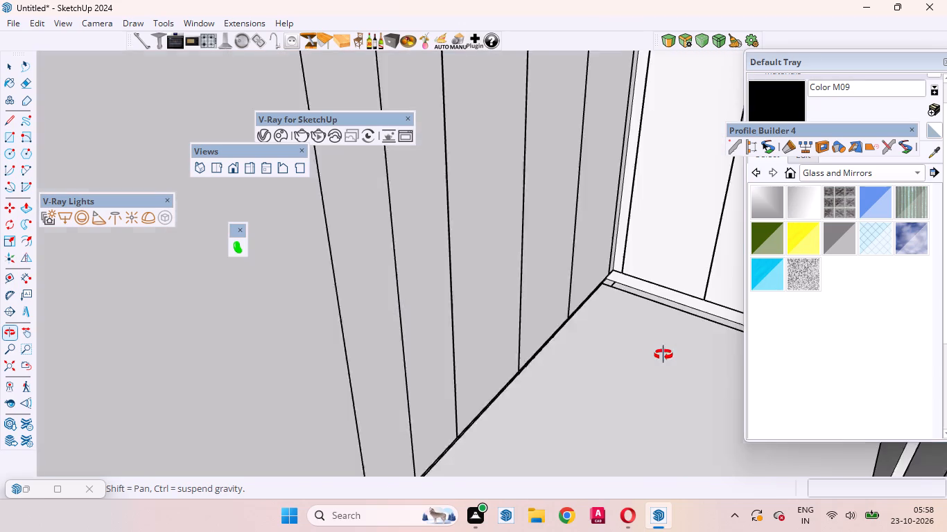
{"action": "middle_click_drag", "start_coordinate": [663, 355], "coordinate": [670, 357]}
Open the base group at the wardrobe's inner corner and delete the long front edge and the line along the adjoining wing's base.
{"action": "scroll", "coordinate": [655, 295], "scroll_direction": "up", "scroll_amount": 20}
{"action": "scroll", "coordinate": [655, 295], "scroll_direction": "up", "scroll_amount": 2}
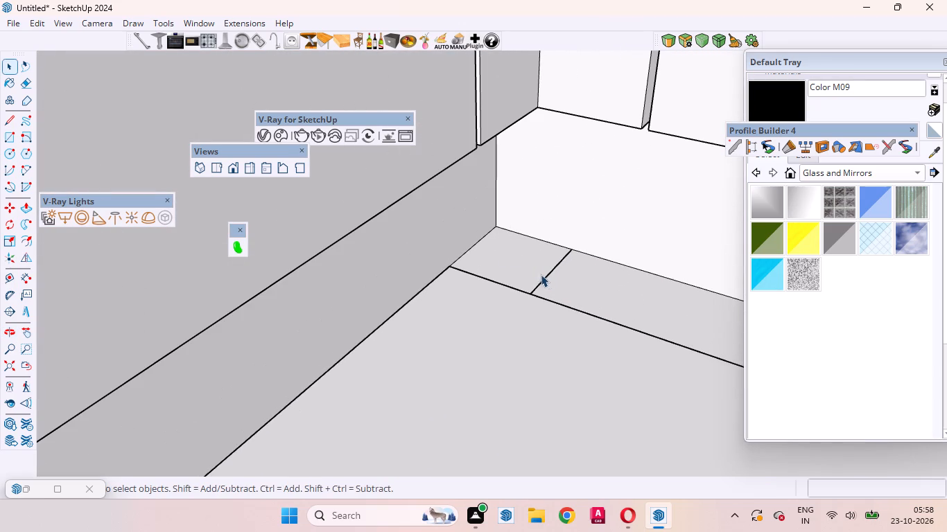
{"action": "middle_click_drag", "start_coordinate": [537, 272], "coordinate": [639, 299]}
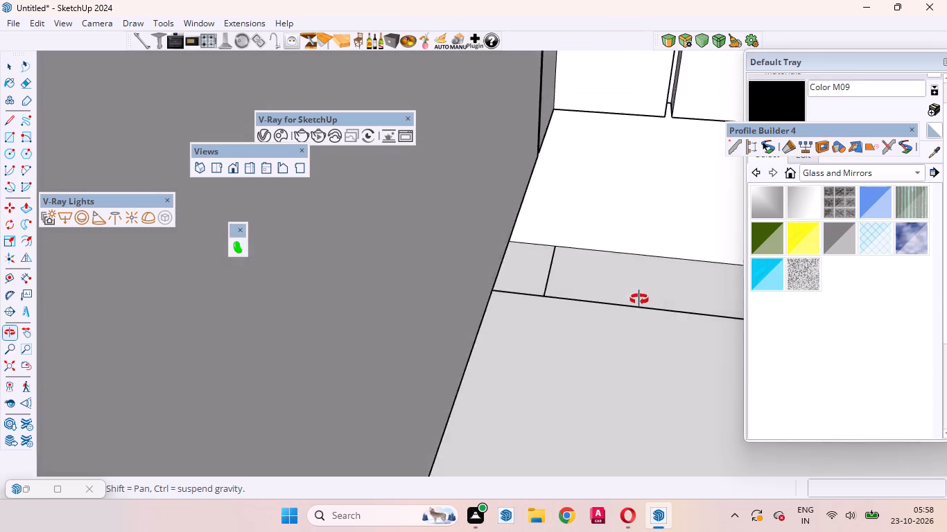
{"action": "middle_click_drag", "start_coordinate": [639, 299], "coordinate": [514, 311]}
{"action": "scroll", "coordinate": [517, 308], "scroll_direction": "up", "scroll_amount": 9}
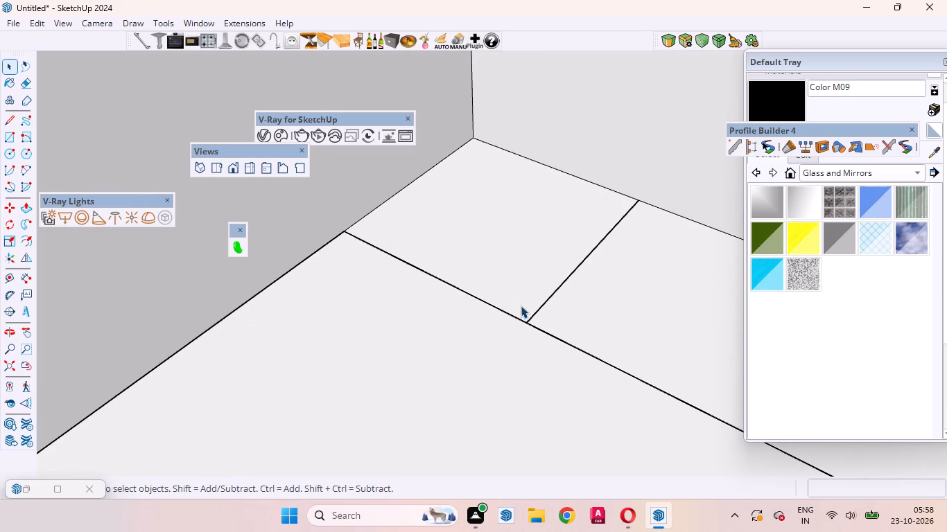
{"action": "left_click", "coordinate": [541, 330]}
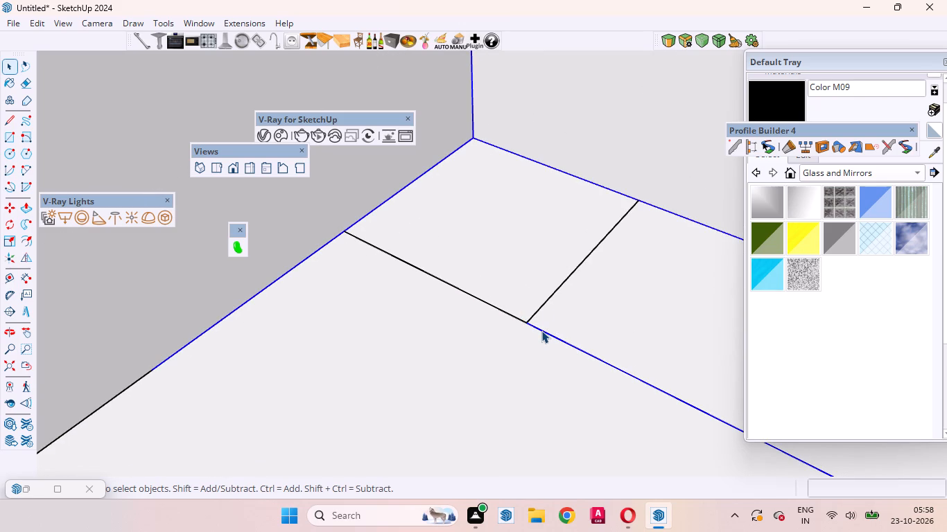
{"action": "double_click", "coordinate": [543, 332]}
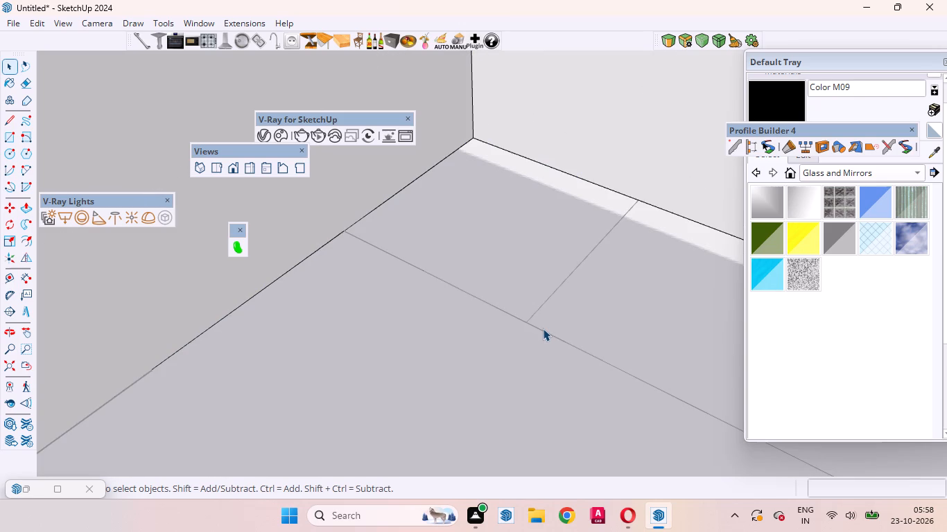
{"action": "left_click", "coordinate": [546, 331]}
{"action": "left_click", "coordinate": [546, 331]}
{"action": "left_click", "coordinate": [546, 331]}
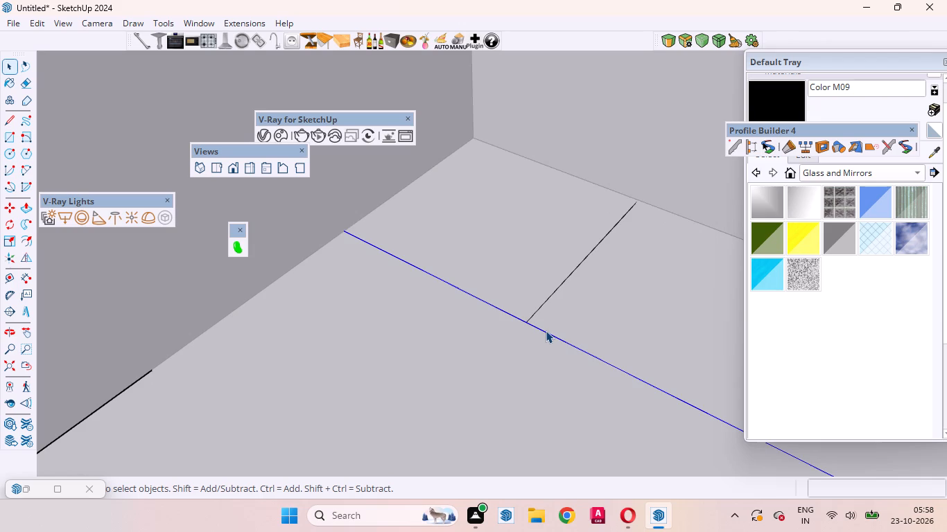
{"action": "key", "text": "Delete"}
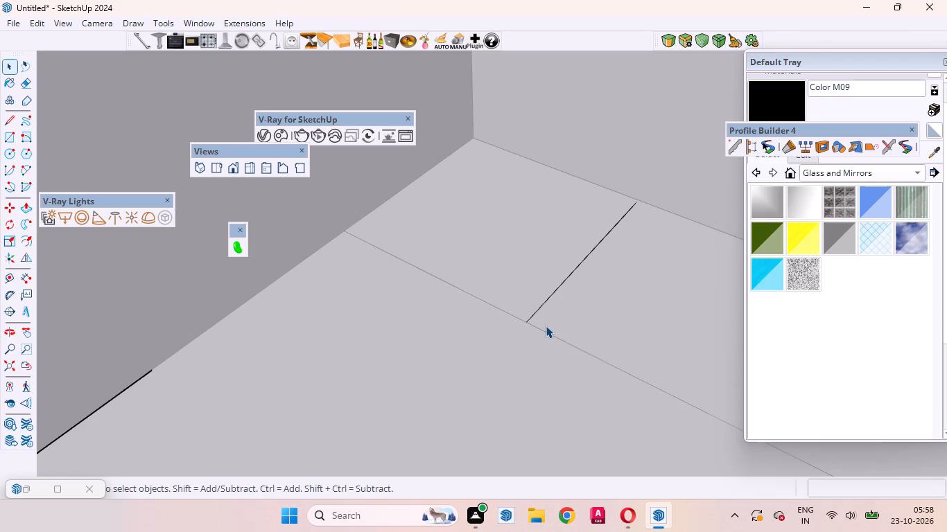
{"action": "left_click", "coordinate": [134, 383]}
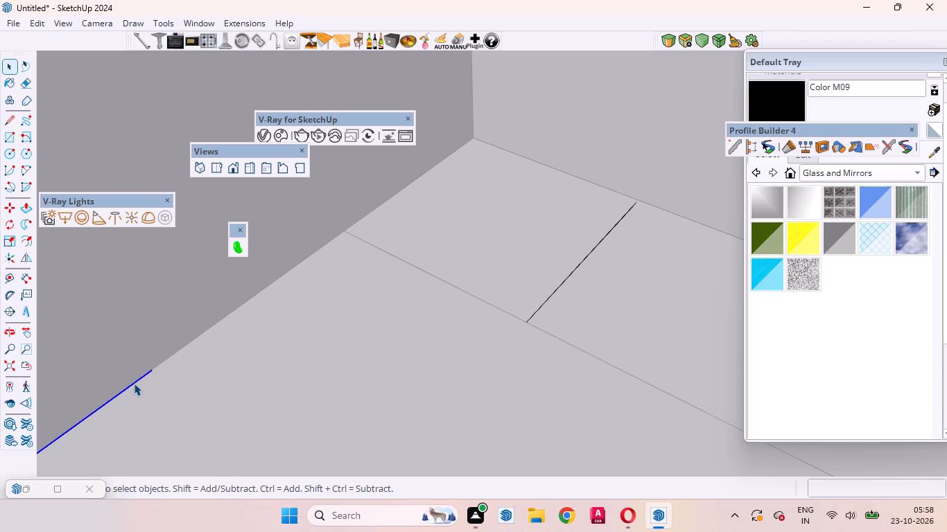
{"action": "key", "text": "Delete"}
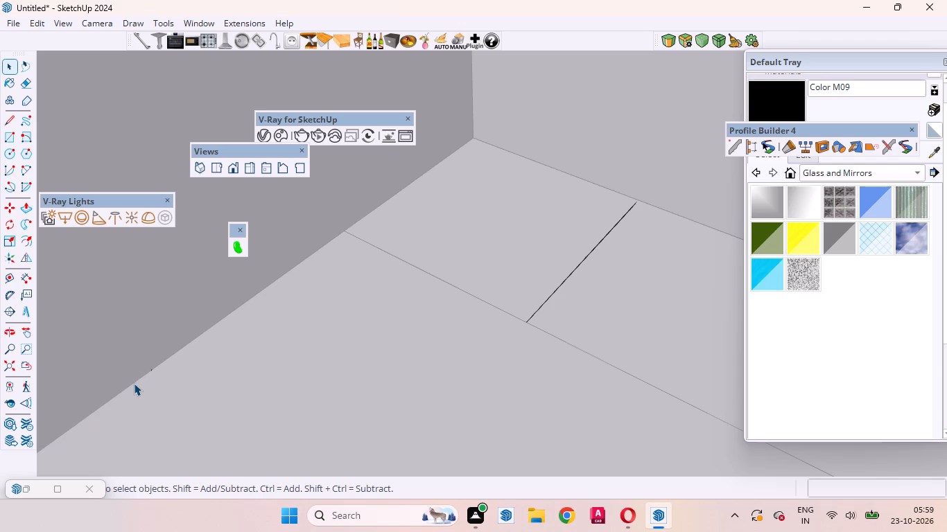
Delete the short cross line and the short front line segment remaining at the inner corner of the wardrobe base.
{"action": "scroll", "coordinate": [506, 229], "scroll_direction": "down", "scroll_amount": 18}
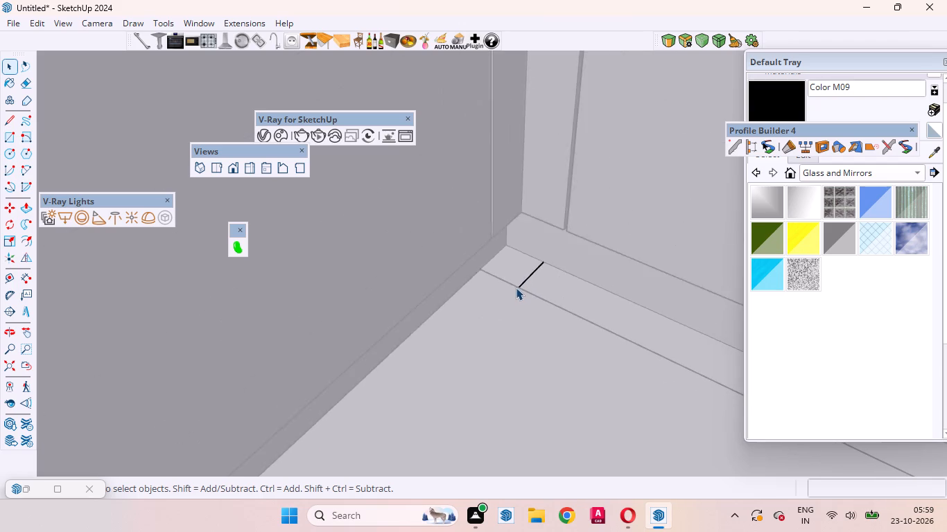
{"action": "scroll", "coordinate": [516, 287], "scroll_direction": "down", "scroll_amount": 4}
{"action": "scroll", "coordinate": [513, 285], "scroll_direction": "up", "scroll_amount": 11}
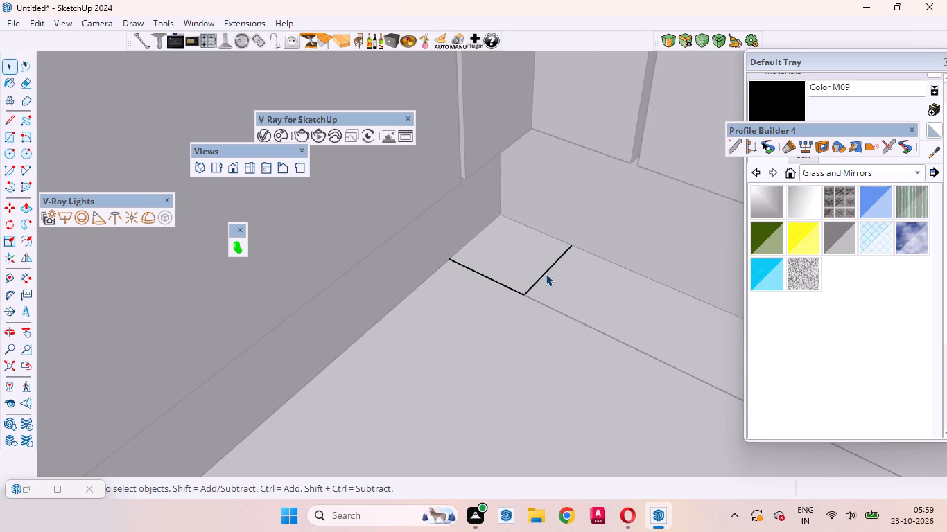
{"action": "left_click", "coordinate": [546, 274]}
{"action": "key", "text": "Delete"}
{"action": "left_click", "coordinate": [483, 276]}
{"action": "key", "text": "Delete"}
Finish editing the wardrobe's base group and leave it, with nothing selected.
{"action": "scroll", "coordinate": [573, 212], "scroll_direction": "down", "scroll_amount": 20}
{"action": "scroll", "coordinate": [573, 212], "scroll_direction": "down", "scroll_amount": 12}
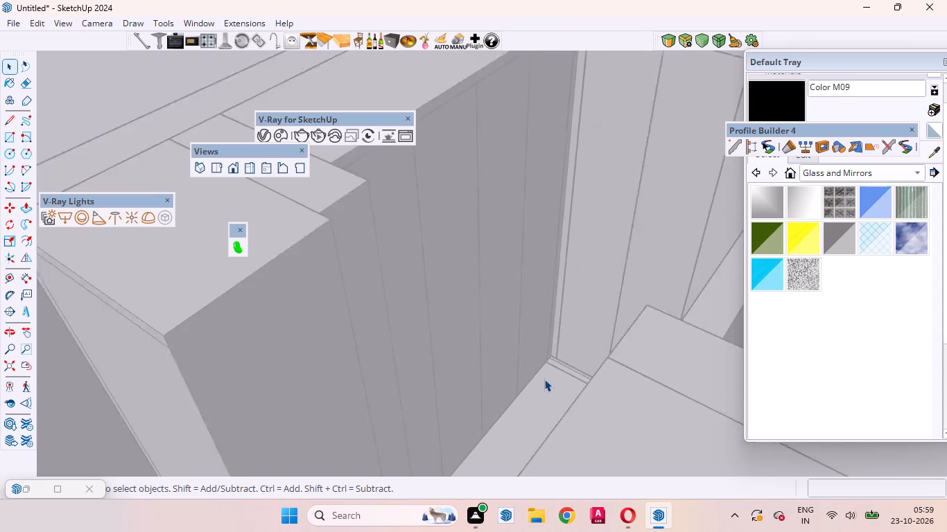
{"action": "scroll", "coordinate": [544, 379], "scroll_direction": "down", "scroll_amount": 7}
{"action": "left_click", "coordinate": [608, 190]}
Examine the recessed gap at the upper corner of the door panel beside the wardrobe's inner corner, and the wardrobe group's extent.
{"action": "scroll", "coordinate": [566, 285], "scroll_direction": "up", "scroll_amount": 5}
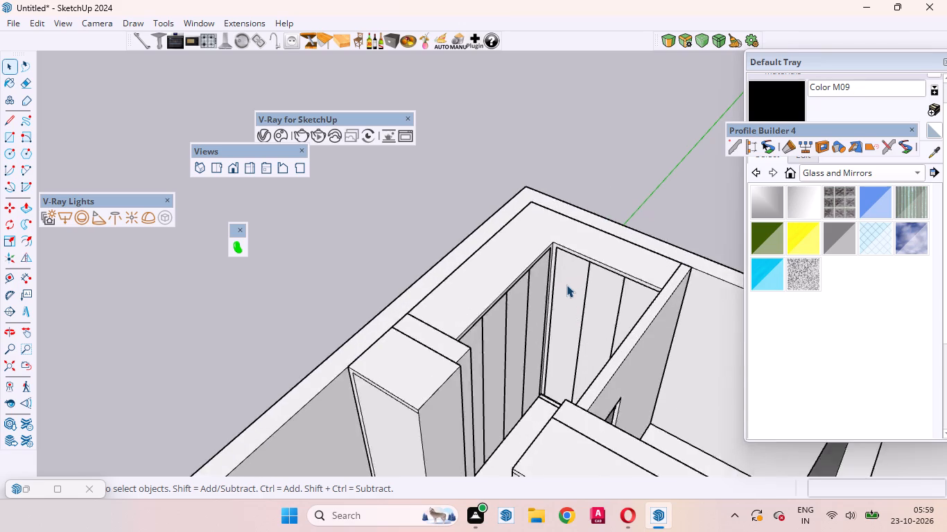
{"action": "scroll", "coordinate": [566, 285], "scroll_direction": "up", "scroll_amount": 6}
{"action": "scroll", "coordinate": [527, 232], "scroll_direction": "up", "scroll_amount": 12}
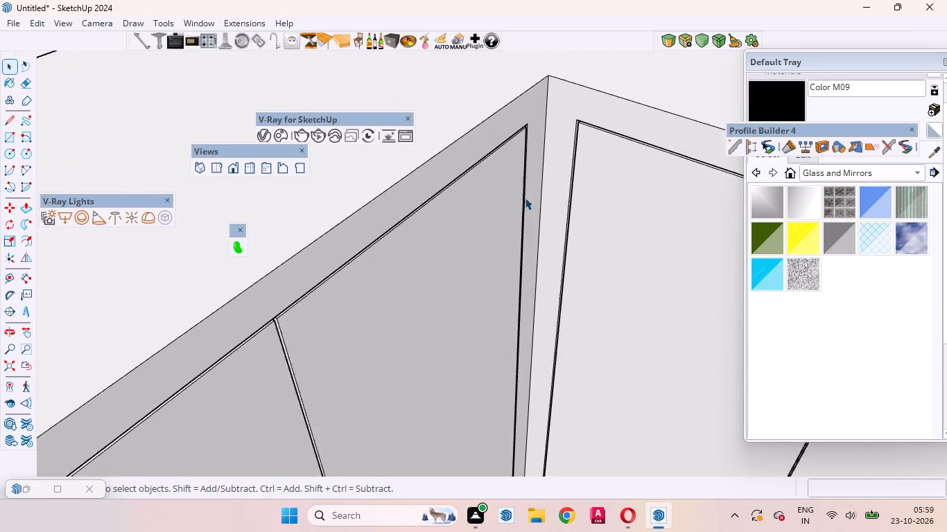
{"action": "scroll", "coordinate": [525, 197], "scroll_direction": "up", "scroll_amount": 2}
{"action": "middle_click_drag", "start_coordinate": [510, 197], "coordinate": [386, 191]}
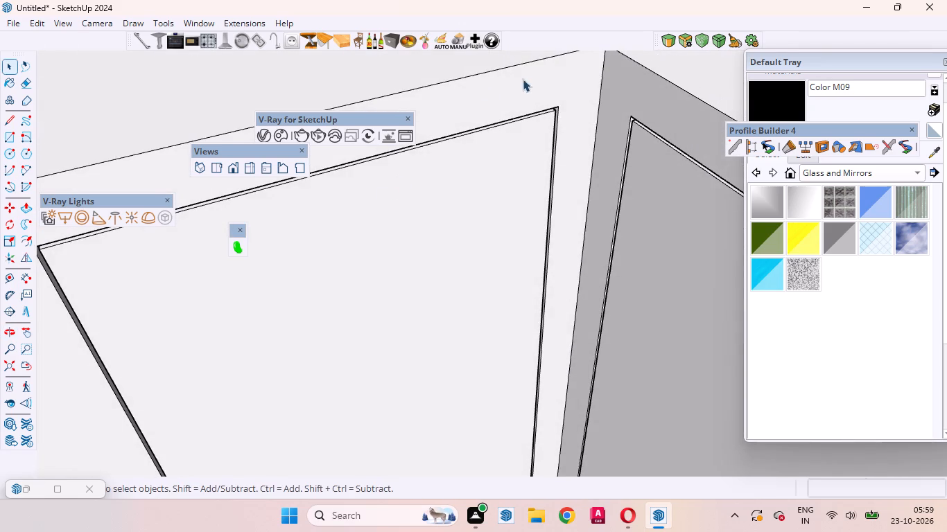
{"action": "scroll", "coordinate": [547, 96], "scroll_direction": "up", "scroll_amount": 14}
{"action": "middle_click_drag", "start_coordinate": [563, 126], "coordinate": [535, 132]}
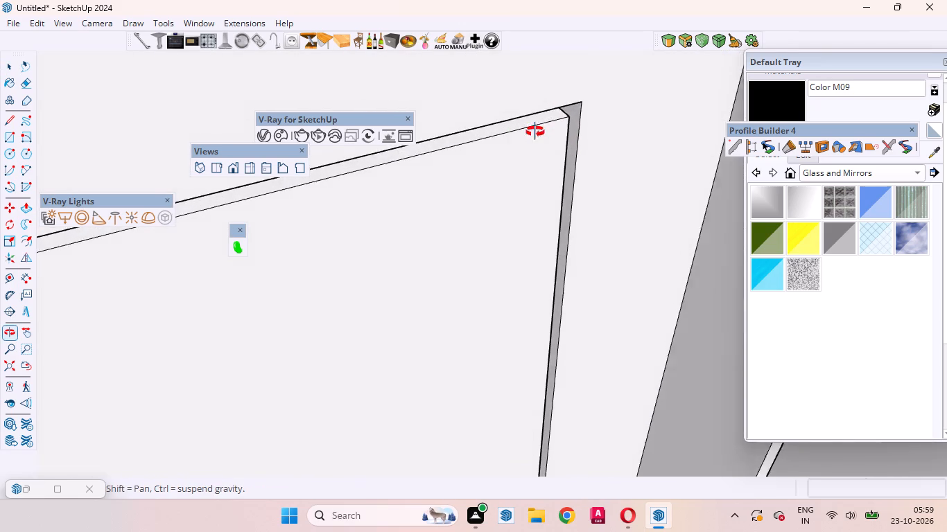
{"action": "middle_click_drag", "start_coordinate": [535, 132], "coordinate": [408, 98]}
{"action": "scroll", "coordinate": [398, 94], "scroll_direction": "up", "scroll_amount": 1}
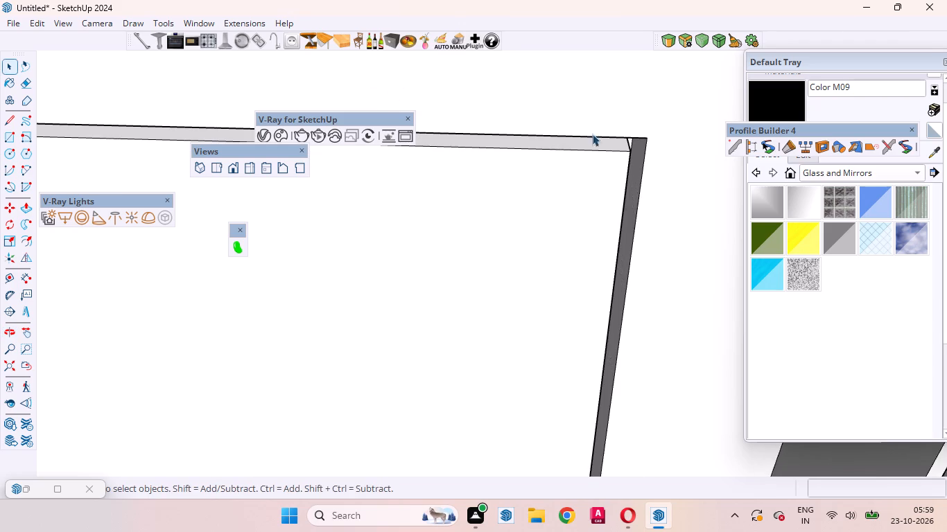
{"action": "scroll", "coordinate": [608, 148], "scroll_direction": "up", "scroll_amount": 10}
{"action": "middle_click", "coordinate": [559, 28]}
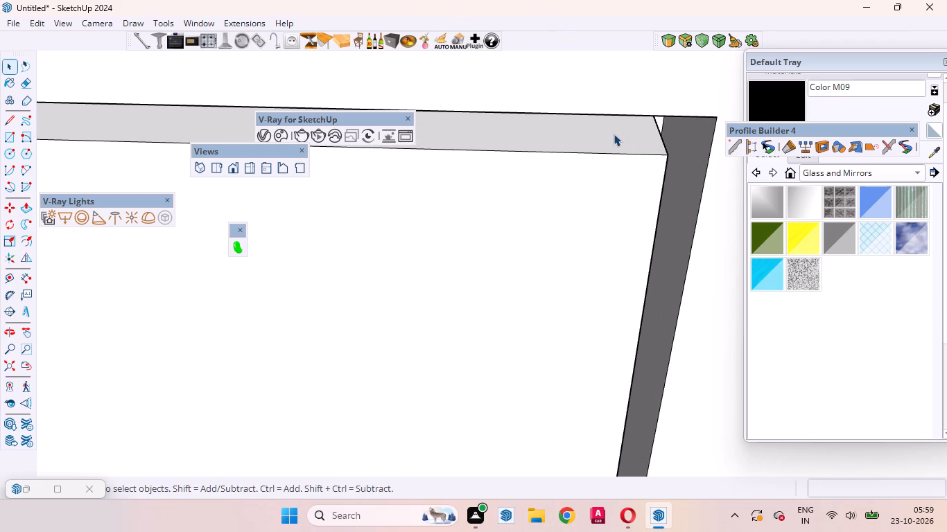
{"action": "middle_click_drag", "start_coordinate": [592, 95], "coordinate": [537, 9]}
{"action": "scroll", "coordinate": [643, 170], "scroll_direction": "up", "scroll_amount": 3}
{"action": "middle_click_drag", "start_coordinate": [643, 170], "coordinate": [675, 154]}
{"action": "scroll", "coordinate": [675, 157], "scroll_direction": "down", "scroll_amount": 9}
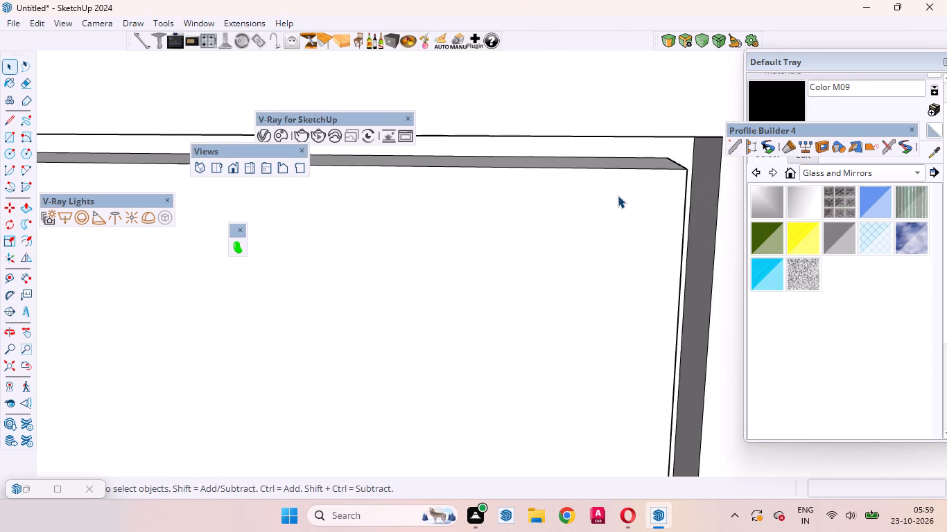
{"action": "scroll", "coordinate": [618, 195], "scroll_direction": "down", "scroll_amount": 20}
{"action": "scroll", "coordinate": [618, 195], "scroll_direction": "down", "scroll_amount": 13}
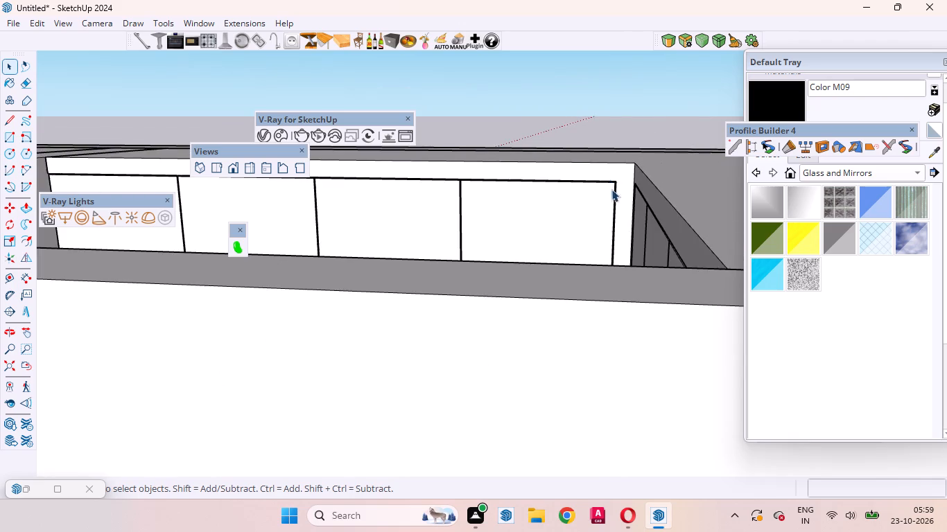
{"action": "middle_click_drag", "start_coordinate": [612, 192], "coordinate": [691, 242]}
{"action": "scroll", "coordinate": [693, 236], "scroll_direction": "down", "scroll_amount": 12}
{"action": "scroll", "coordinate": [628, 207], "scroll_direction": "up", "scroll_amount": 5}
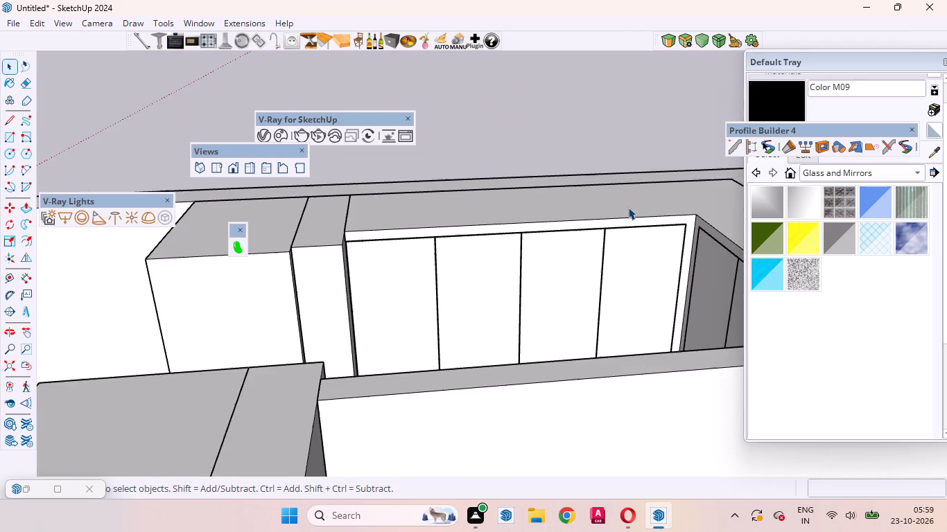
{"action": "scroll", "coordinate": [628, 207], "scroll_direction": "up", "scroll_amount": 5}
{"action": "left_click", "coordinate": [579, 197]}
{"action": "scroll", "coordinate": [579, 197], "scroll_direction": "down", "scroll_amount": 10}
{"action": "middle_click_drag", "start_coordinate": [585, 211], "coordinate": [694, 258]}
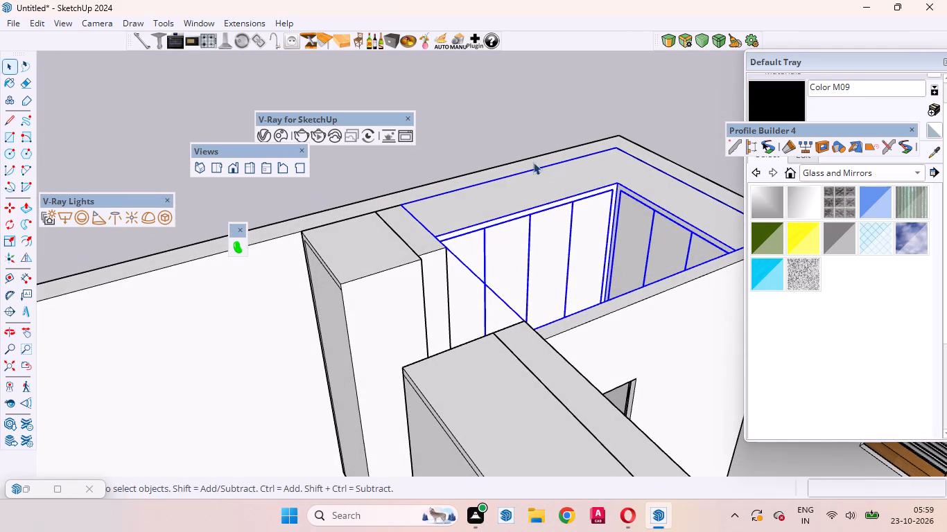
{"action": "left_click", "coordinate": [490, 132]}
Examine the gap depth and top corner joints of the door panels on both sides of the wardrobe's inner corner.
{"action": "scroll", "coordinate": [611, 181], "scroll_direction": "up", "scroll_amount": 13}
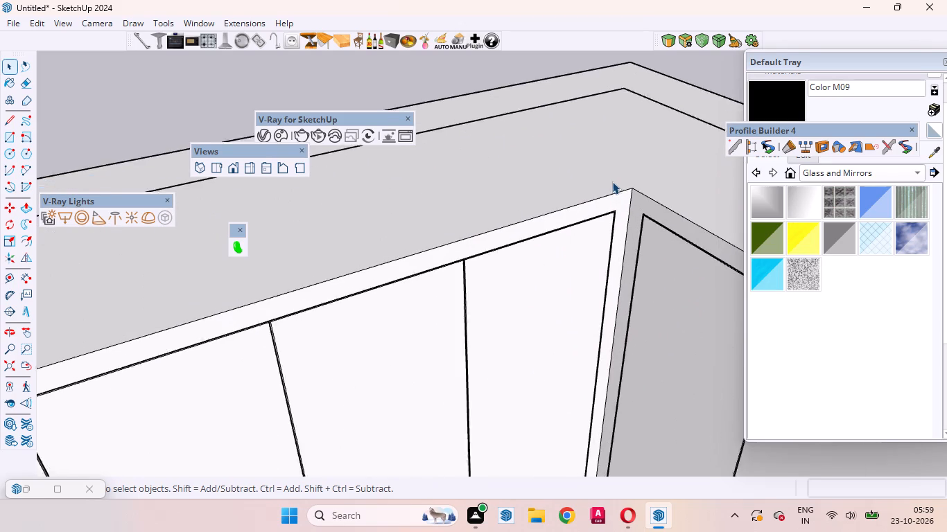
{"action": "scroll", "coordinate": [612, 181], "scroll_direction": "up", "scroll_amount": 8}
{"action": "scroll", "coordinate": [628, 235], "scroll_direction": "up", "scroll_amount": 20}
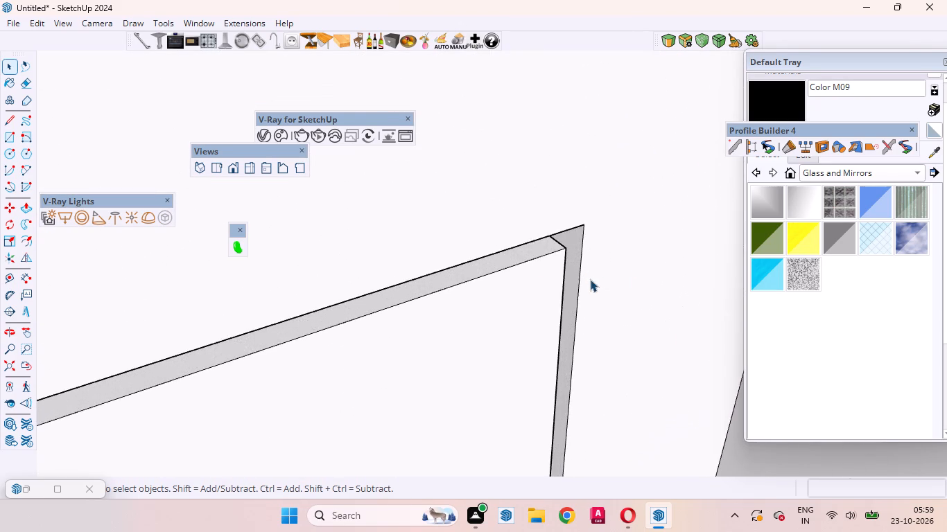
{"action": "scroll", "coordinate": [590, 279], "scroll_direction": "up", "scroll_amount": 4}
{"action": "middle_click_drag", "start_coordinate": [586, 276], "coordinate": [415, 138]}
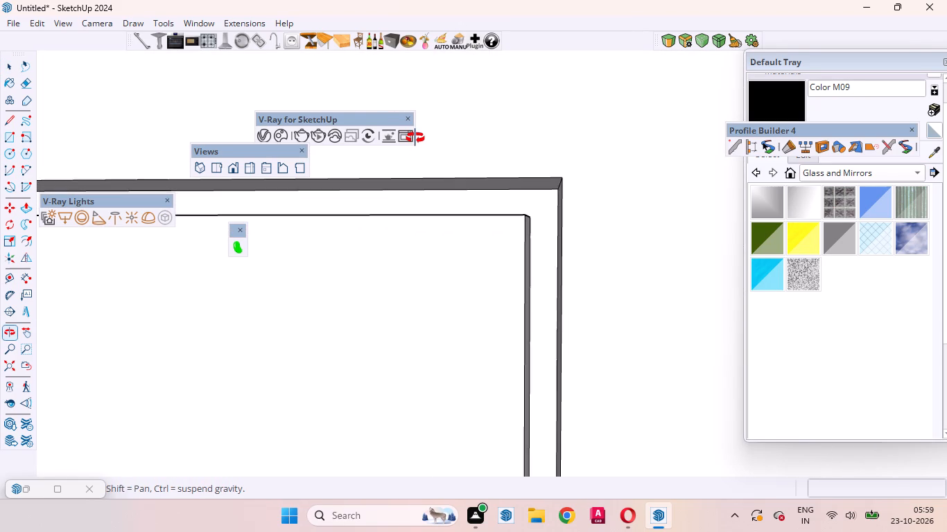
{"action": "middle_click_drag", "start_coordinate": [415, 138], "coordinate": [693, 216]}
{"action": "scroll", "coordinate": [666, 204], "scroll_direction": "down", "scroll_amount": 17}
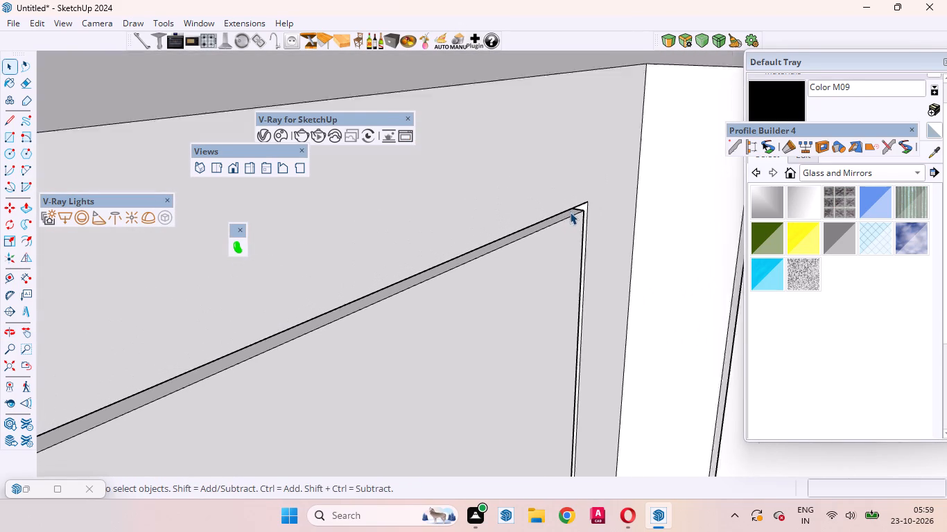
{"action": "scroll", "coordinate": [570, 212], "scroll_direction": "down", "scroll_amount": 7}
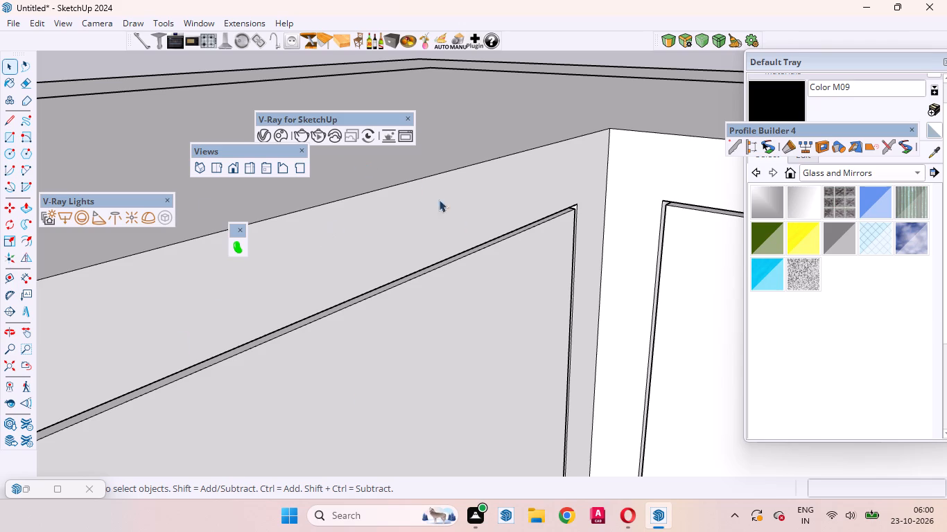
{"action": "scroll", "coordinate": [514, 215], "scroll_direction": "down", "scroll_amount": 6}
{"action": "middle_click_drag", "start_coordinate": [537, 186], "coordinate": [535, 188]}
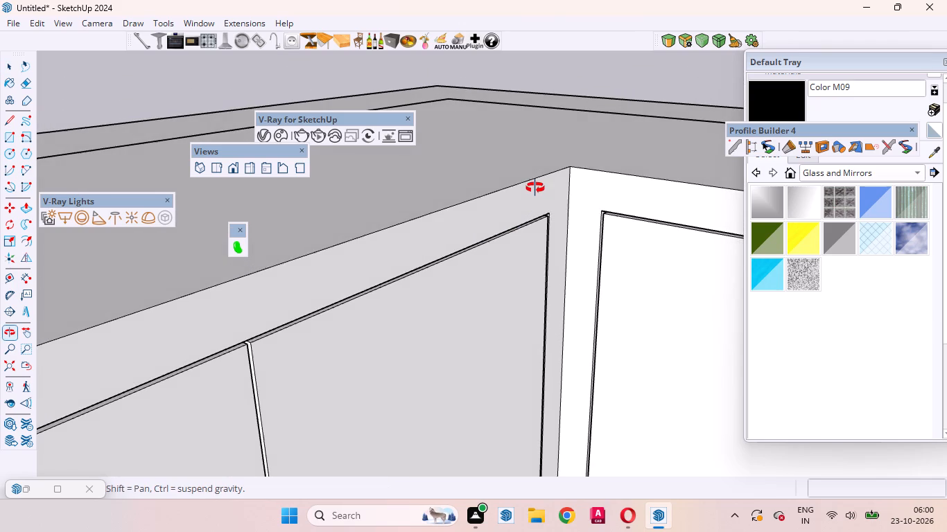
{"action": "middle_click_drag", "start_coordinate": [535, 188], "coordinate": [517, 191]}
{"action": "scroll", "coordinate": [538, 191], "scroll_direction": "down", "scroll_amount": 3}
{"action": "scroll", "coordinate": [538, 191], "scroll_direction": "up", "scroll_amount": 4}
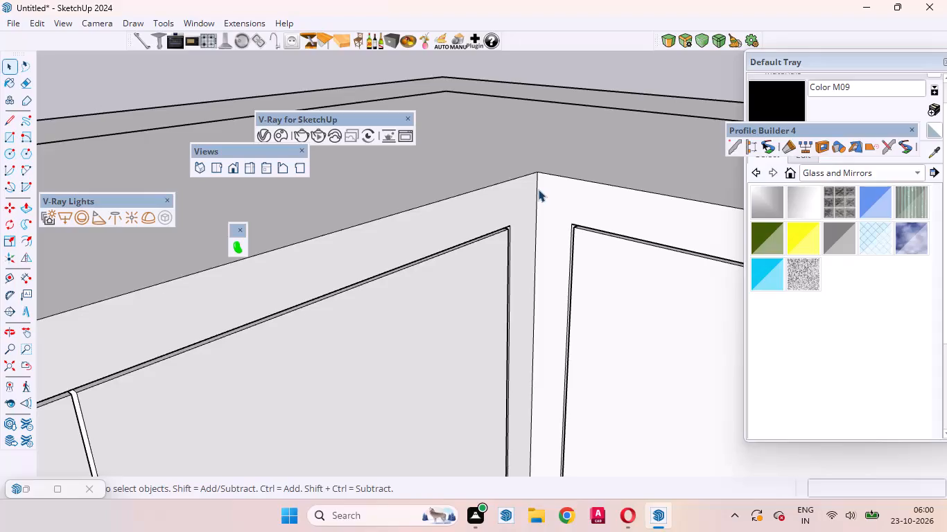
{"action": "scroll", "coordinate": [538, 189], "scroll_direction": "down", "scroll_amount": 3}
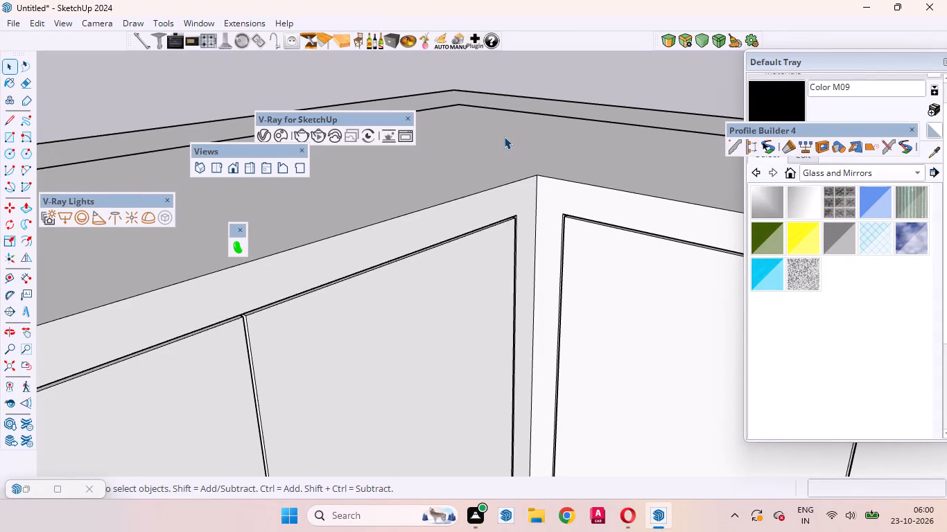
{"action": "scroll", "coordinate": [533, 184], "scroll_direction": "up", "scroll_amount": 9}
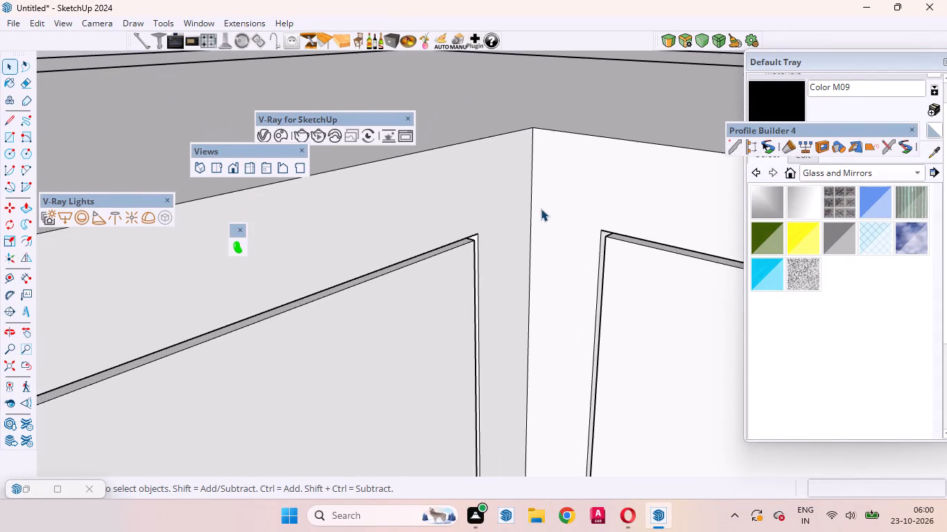
{"action": "middle_click_drag", "start_coordinate": [540, 208], "coordinate": [398, 196]}
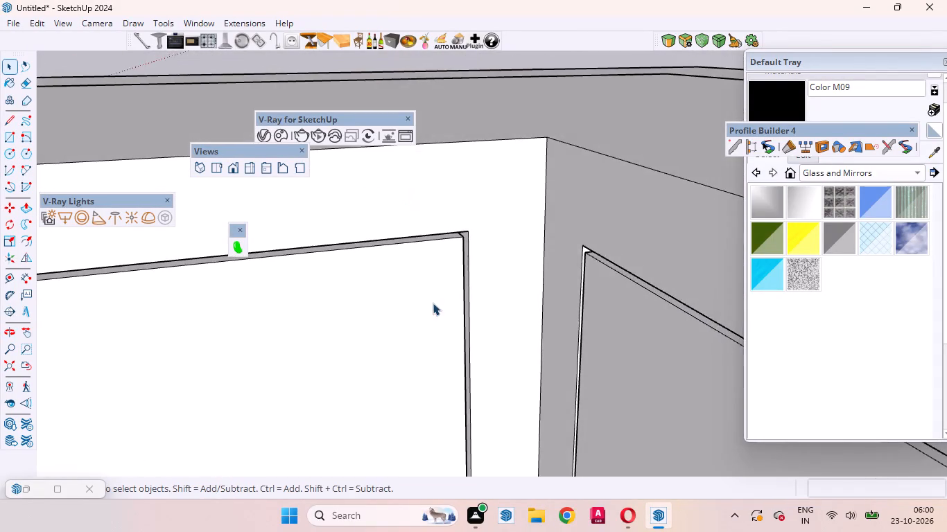
{"action": "scroll", "coordinate": [438, 303], "scroll_direction": "up", "scroll_amount": 4}
{"action": "scroll", "coordinate": [464, 196], "scroll_direction": "up", "scroll_amount": 10}
{"action": "middle_click_drag", "start_coordinate": [517, 207], "coordinate": [501, 207]}
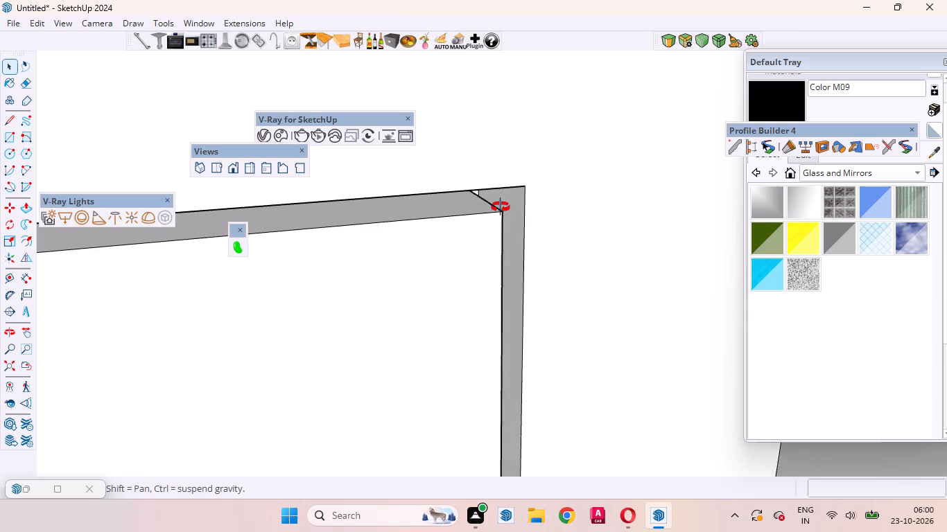
{"action": "middle_click_drag", "start_coordinate": [501, 207], "coordinate": [555, 246]}
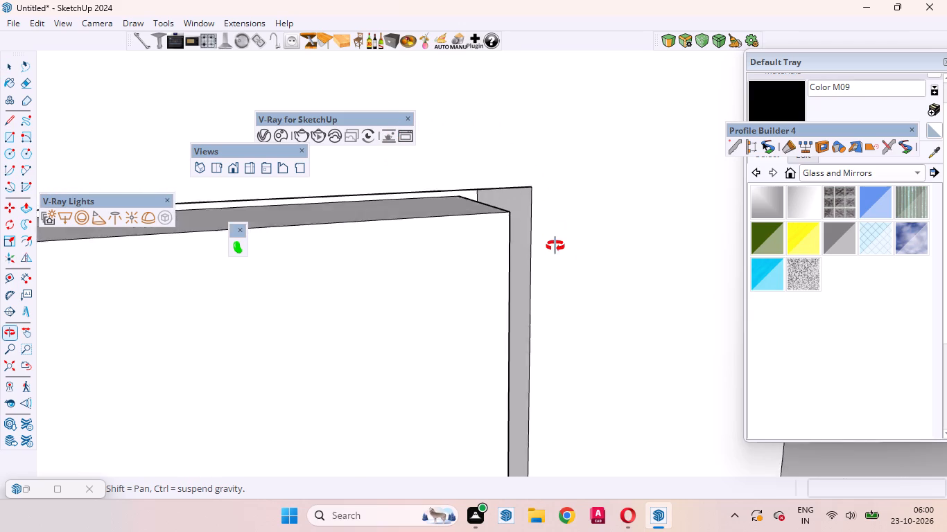
{"action": "middle_click_drag", "start_coordinate": [555, 246], "coordinate": [559, 264]}
{"action": "scroll", "coordinate": [541, 262], "scroll_direction": "down", "scroll_amount": 20}
{"action": "scroll", "coordinate": [541, 262], "scroll_direction": "down", "scroll_amount": 6}
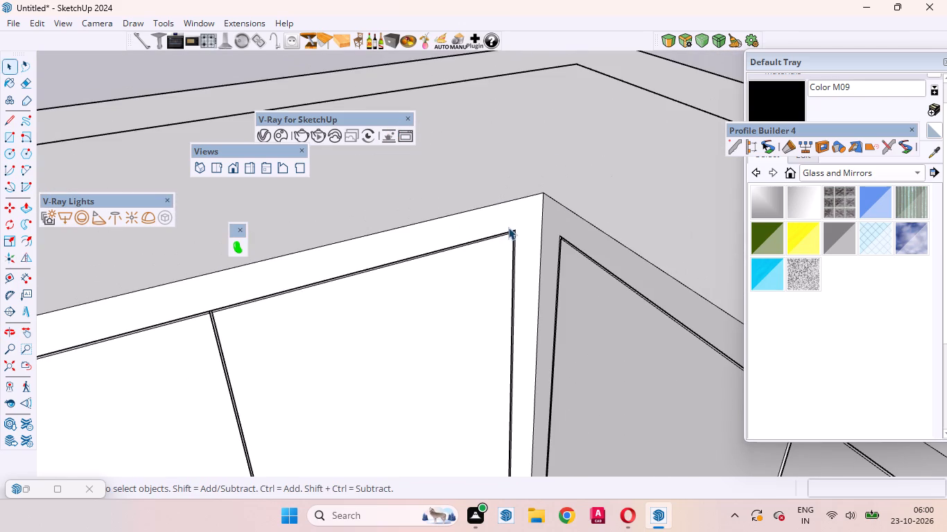
{"action": "scroll", "coordinate": [403, 208], "scroll_direction": "down", "scroll_amount": 13}
{"action": "scroll", "coordinate": [408, 152], "scroll_direction": "down", "scroll_amount": 6}
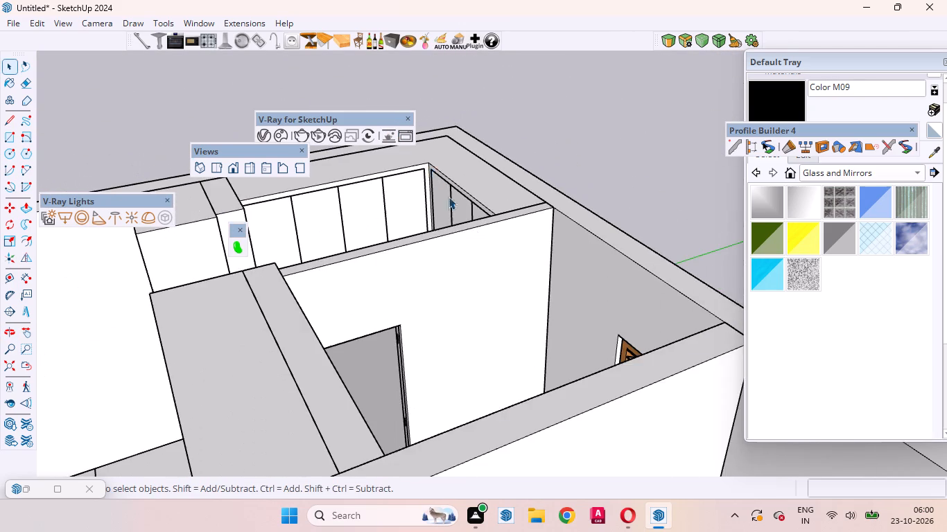
Review the floor model's rooms, then inspect the tall cabinet standing in front of the dressing area's wardrobe.
{"action": "middle_click_drag", "start_coordinate": [474, 231], "coordinate": [632, 260]}
{"action": "scroll", "coordinate": [606, 233], "scroll_direction": "down", "scroll_amount": 10}
{"action": "scroll", "coordinate": [431, 247], "scroll_direction": "down", "scroll_amount": 6}
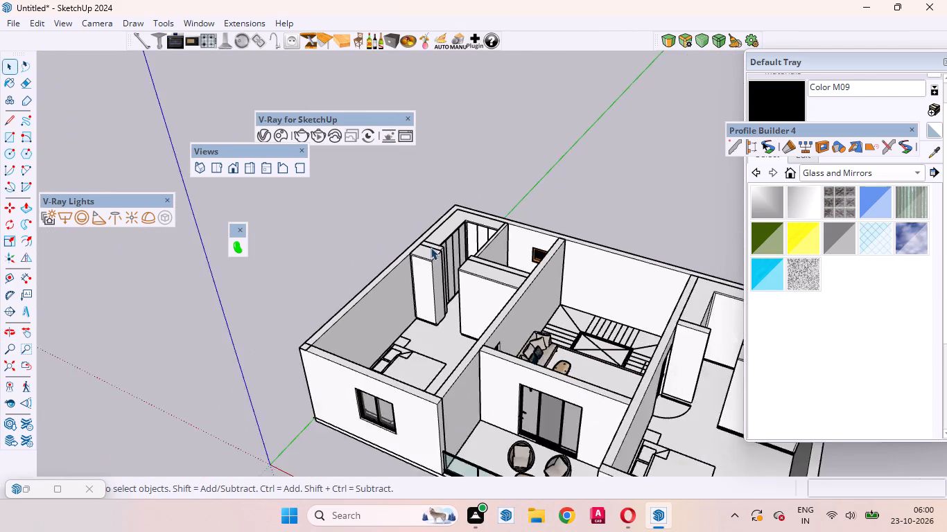
{"action": "scroll", "coordinate": [431, 247], "scroll_direction": "down", "scroll_amount": 4}
{"action": "scroll", "coordinate": [523, 270], "scroll_direction": "up", "scroll_amount": 5}
{"action": "scroll", "coordinate": [626, 256], "scroll_direction": "up", "scroll_amount": 7}
{"action": "scroll", "coordinate": [623, 256], "scroll_direction": "down", "scroll_amount": 7}
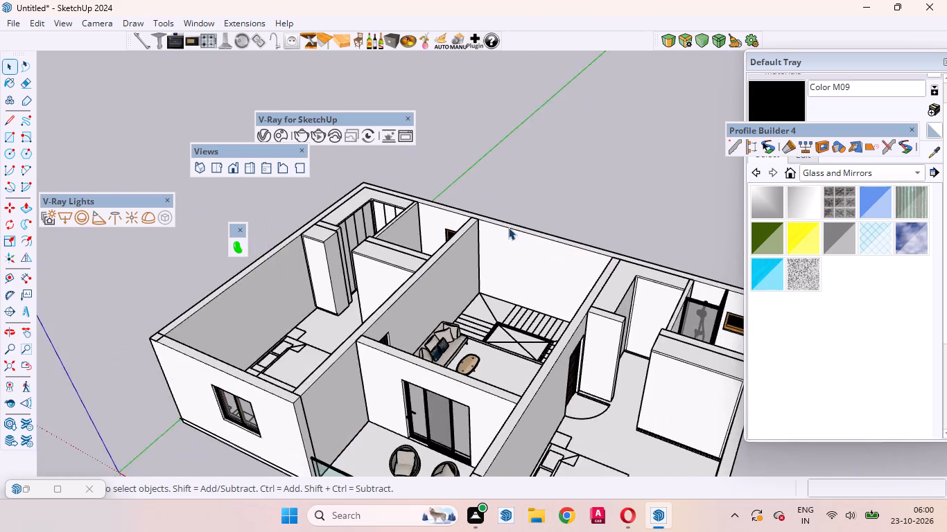
{"action": "scroll", "coordinate": [506, 227], "scroll_direction": "down", "scroll_amount": 4}
{"action": "scroll", "coordinate": [311, 296], "scroll_direction": "up", "scroll_amount": 6}
{"action": "scroll", "coordinate": [421, 222], "scroll_direction": "up", "scroll_amount": 11}
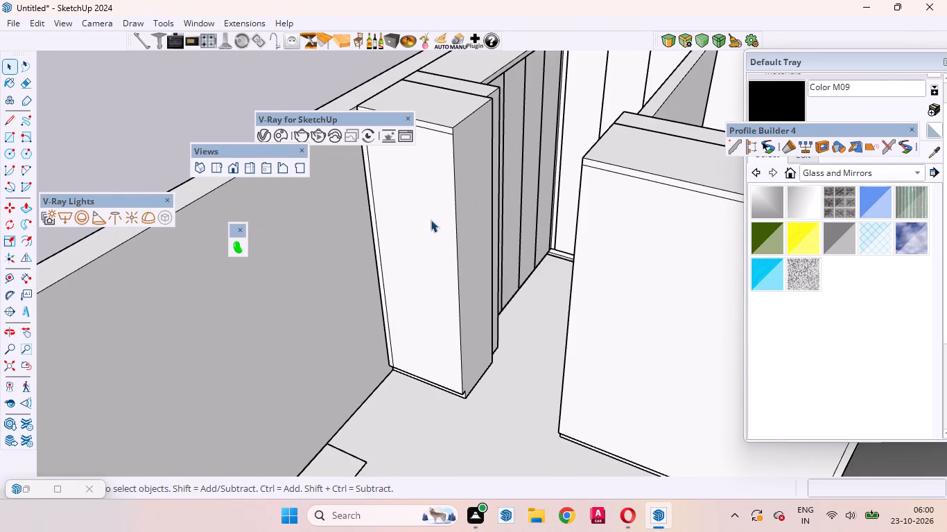
{"action": "scroll", "coordinate": [431, 220], "scroll_direction": "down", "scroll_amount": 5}
{"action": "scroll", "coordinate": [415, 202], "scroll_direction": "up", "scroll_amount": 6}
{"action": "scroll", "coordinate": [446, 201], "scroll_direction": "down", "scroll_amount": 6}
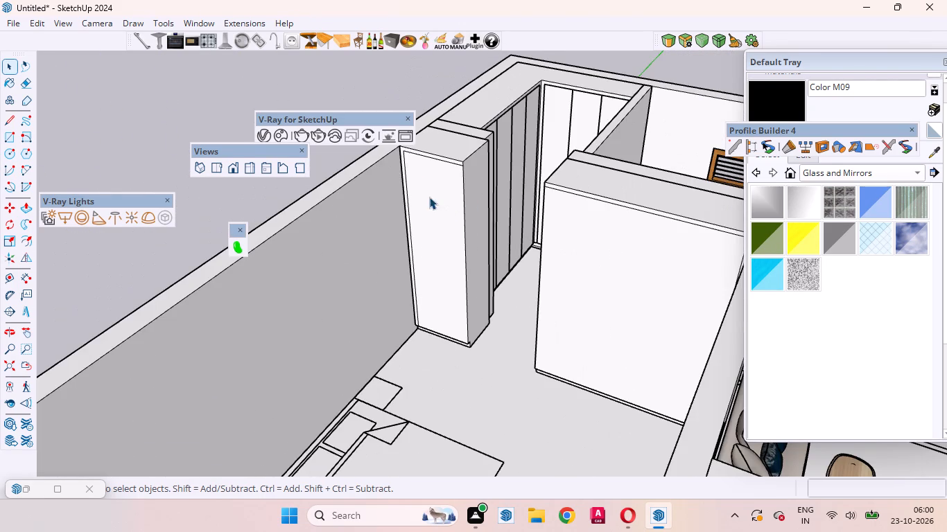
{"action": "middle_click_drag", "start_coordinate": [432, 201], "coordinate": [487, 224]}
{"action": "scroll", "coordinate": [447, 199], "scroll_direction": "up", "scroll_amount": 4}
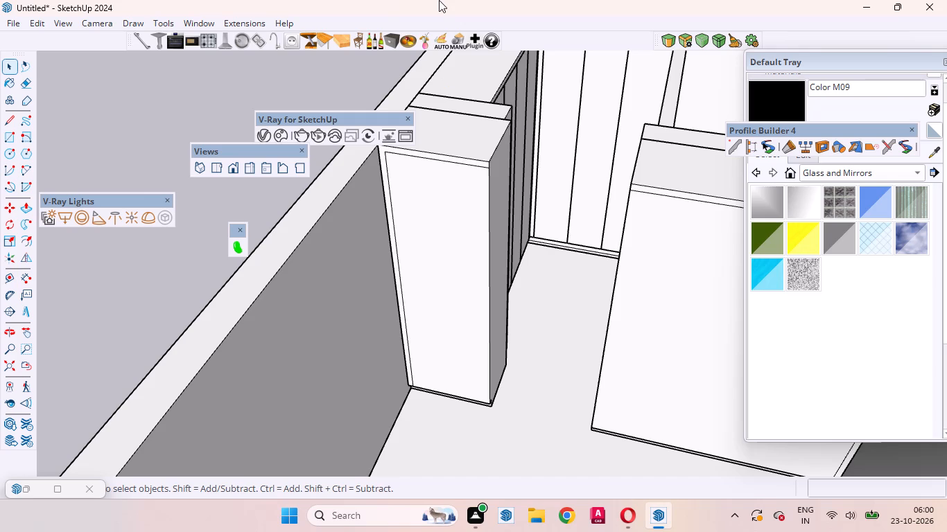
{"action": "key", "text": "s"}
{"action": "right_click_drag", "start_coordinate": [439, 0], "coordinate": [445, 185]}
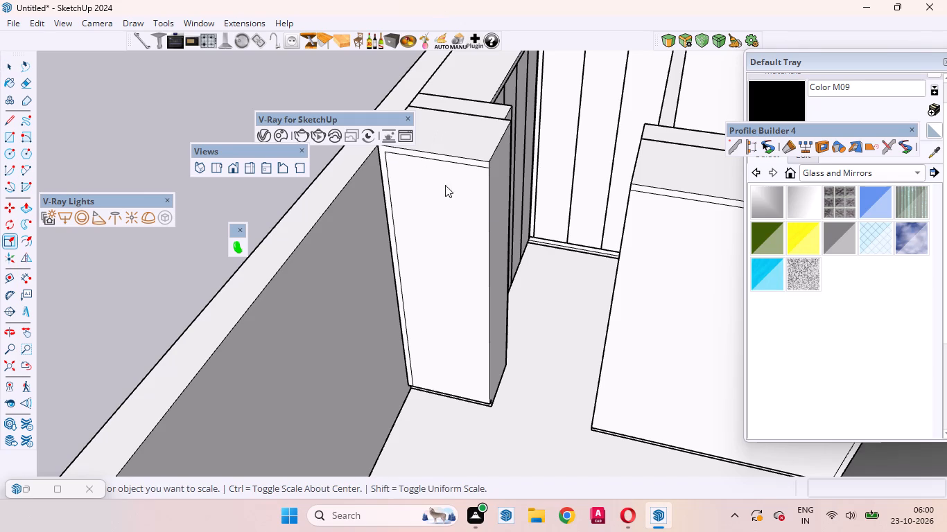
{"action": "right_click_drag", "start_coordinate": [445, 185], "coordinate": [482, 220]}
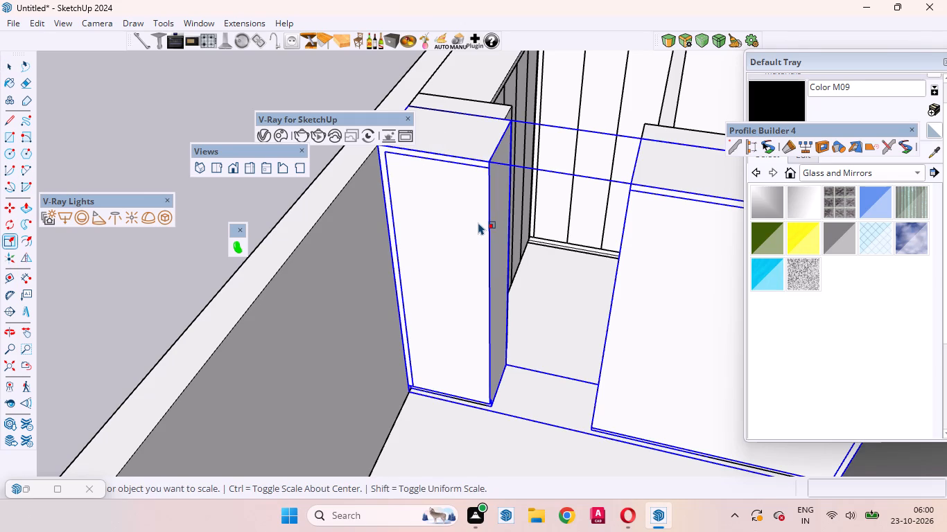
Measure the width of the tall cabinet's front panel along its top edge, without placing a dimension.
{"action": "key", "text": "d"}
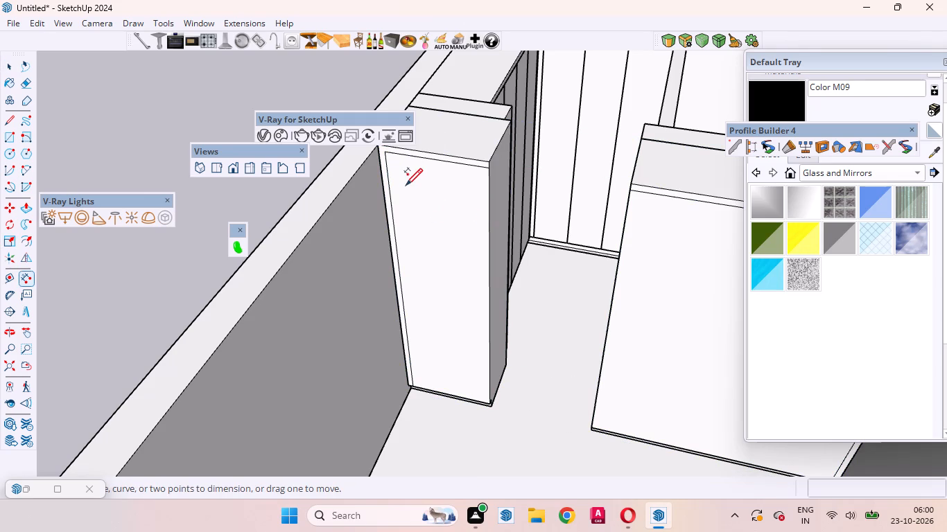
{"action": "scroll", "coordinate": [451, 209], "scroll_direction": "down", "scroll_amount": 4}
{"action": "scroll", "coordinate": [433, 227], "scroll_direction": "up", "scroll_amount": 3}
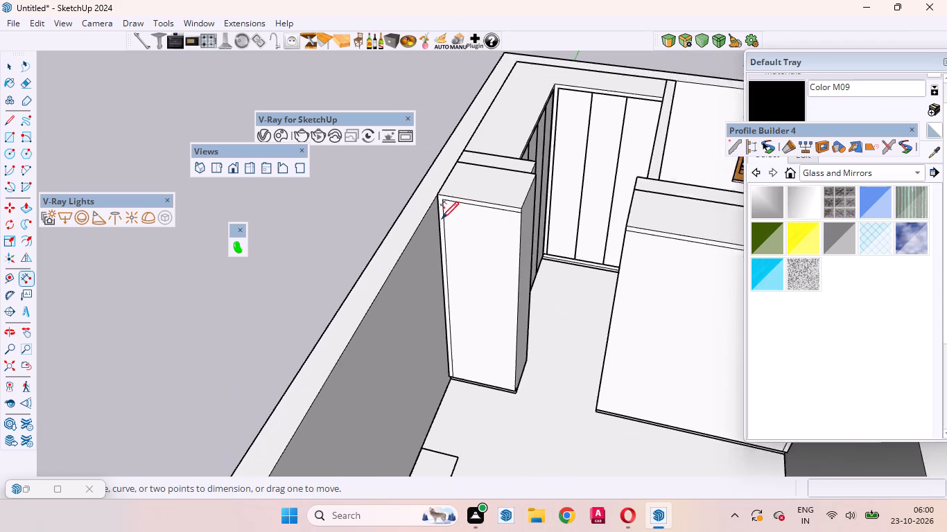
{"action": "scroll", "coordinate": [461, 181], "scroll_direction": "up", "scroll_amount": 14}
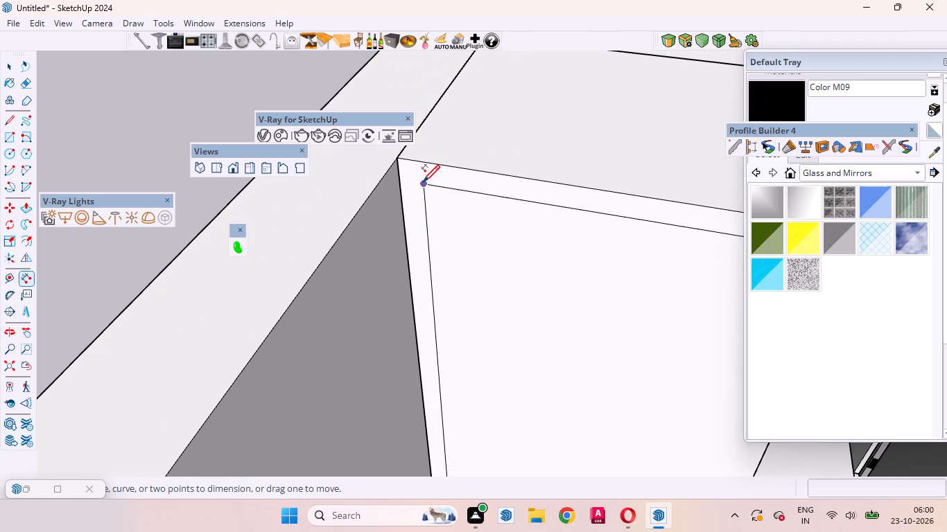
{"action": "left_click", "coordinate": [423, 181]}
{"action": "scroll", "coordinate": [424, 247], "scroll_direction": "down", "scroll_amount": 3}
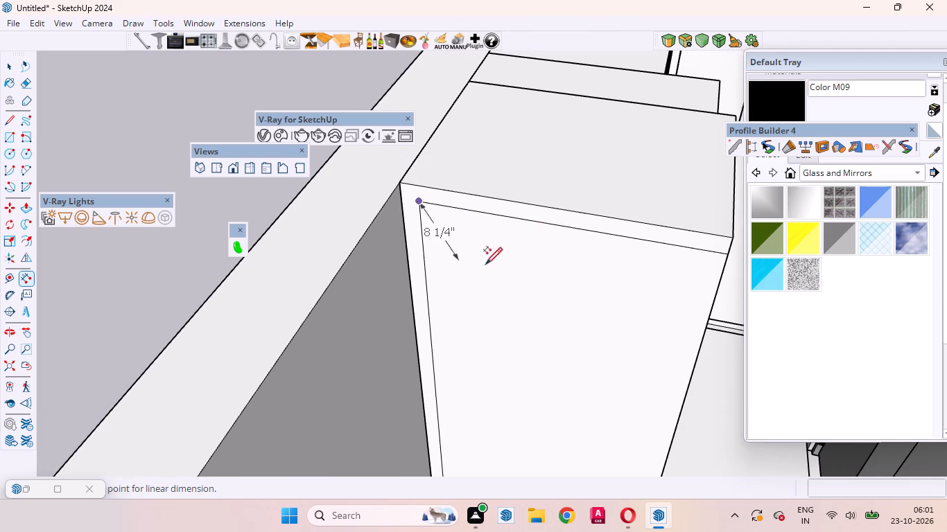
{"action": "left_click", "coordinate": [725, 255]}
{"action": "key", "text": "space"}
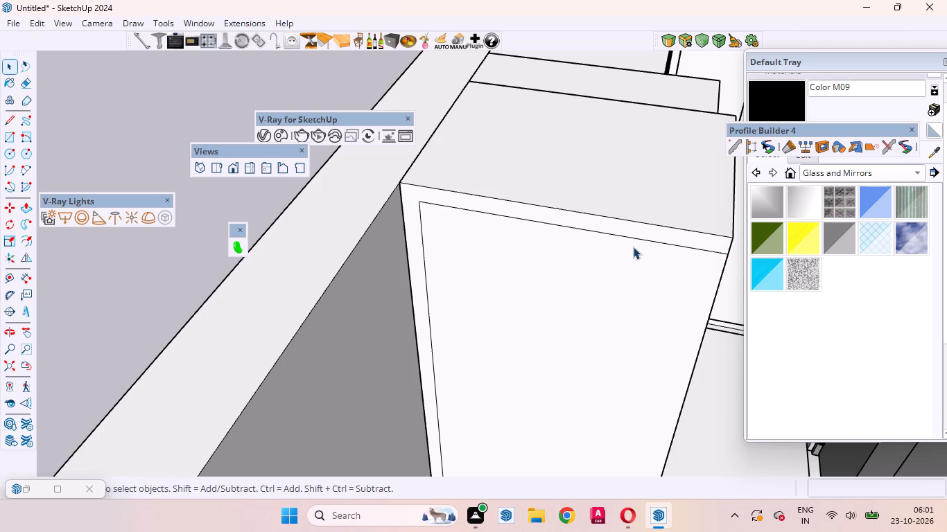
Open the tall cabinet's group and group the two edge segments along the top of its front panel.
{"action": "left_click", "coordinate": [616, 236]}
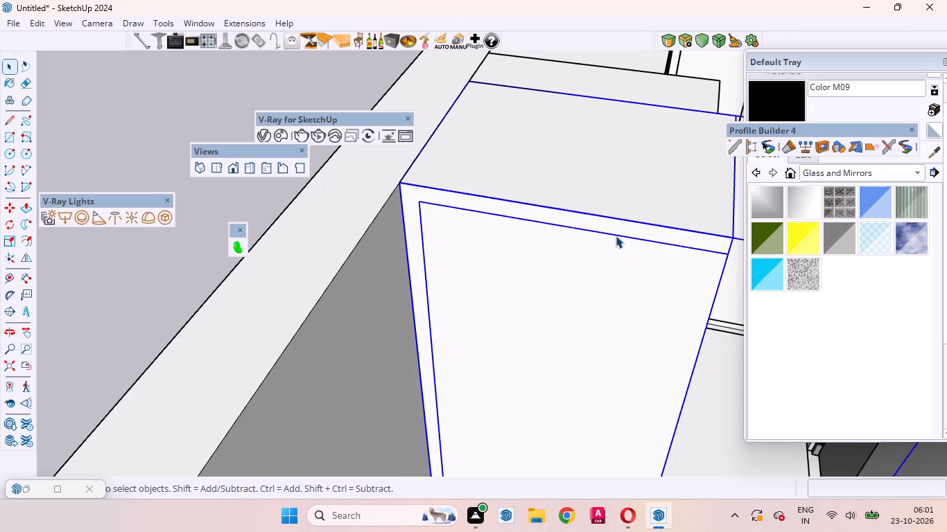
{"action": "double_click", "coordinate": [607, 237]}
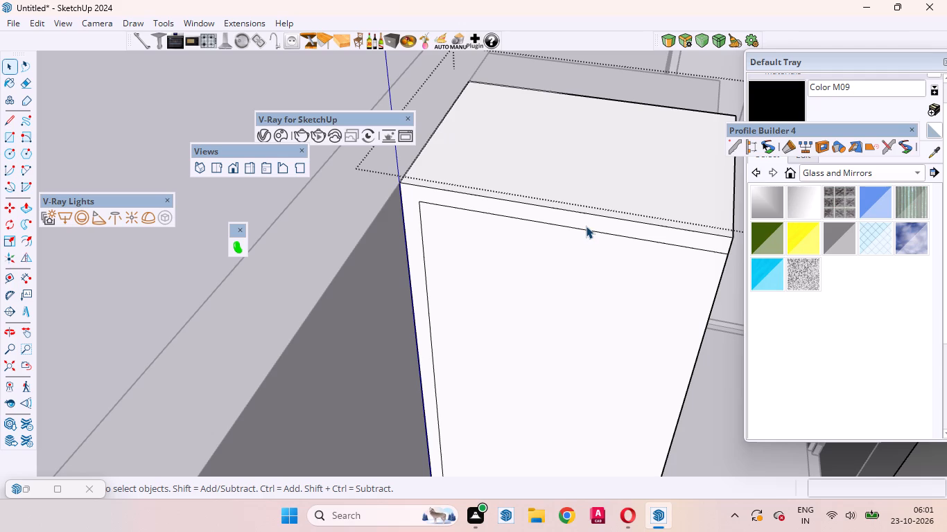
{"action": "left_click", "coordinate": [586, 226]}
{"action": "left_click", "coordinate": [587, 233]}
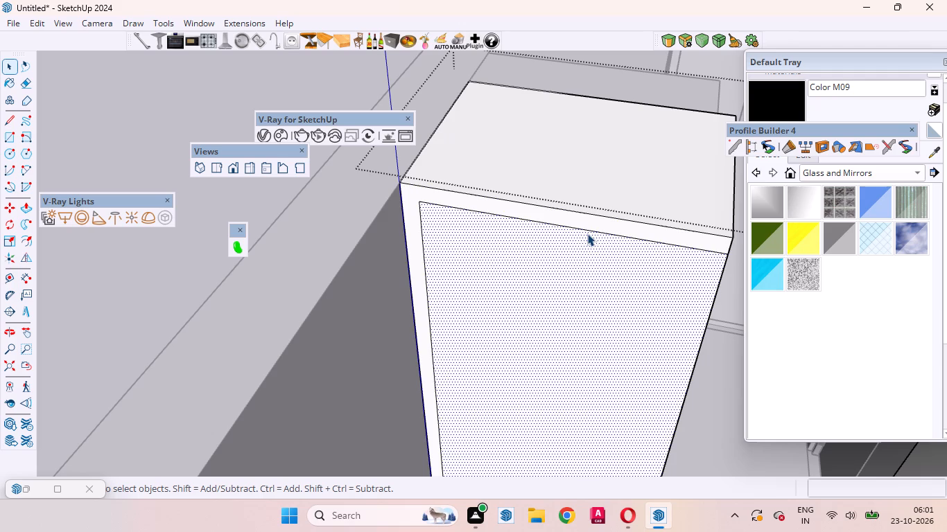
{"action": "left_click", "coordinate": [588, 229]}
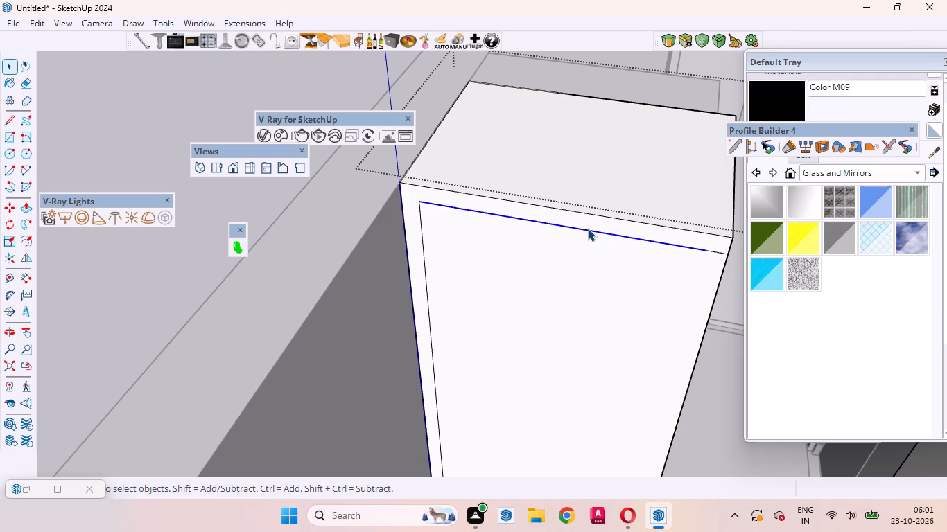
{"action": "left_click", "coordinate": [720, 254], "text": "ctrl"}
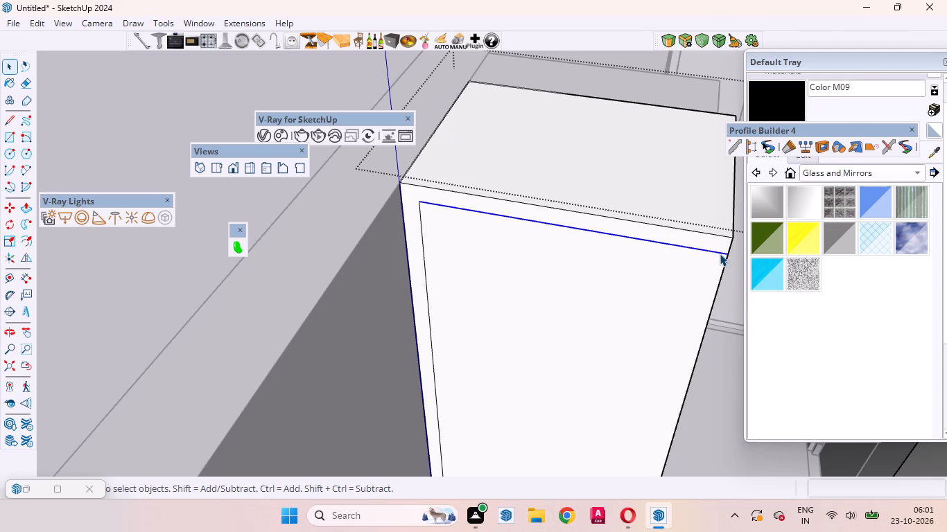
{"action": "right_click", "coordinate": [720, 254]}
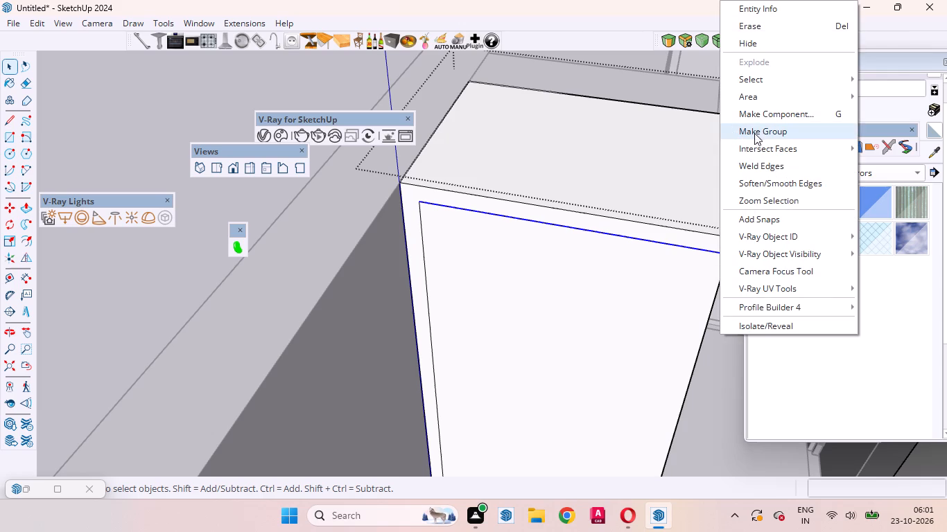
{"action": "left_click", "coordinate": [761, 136]}
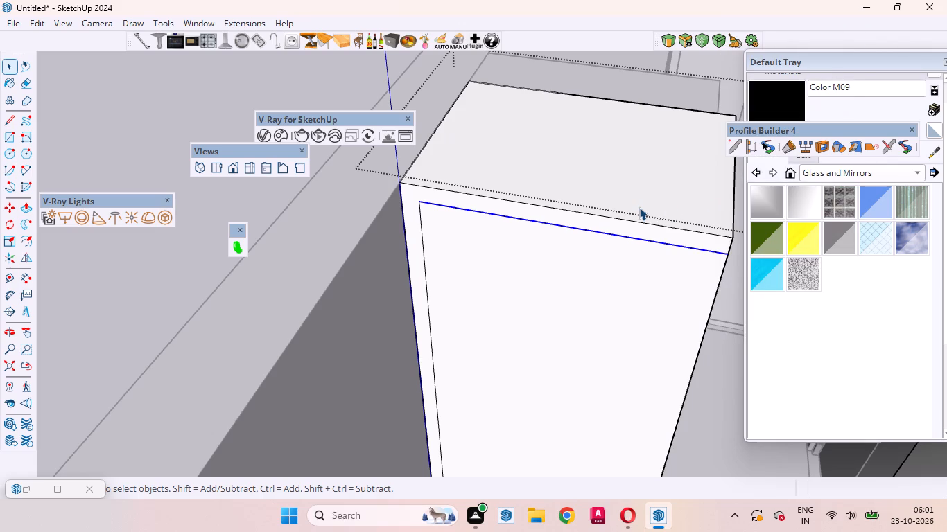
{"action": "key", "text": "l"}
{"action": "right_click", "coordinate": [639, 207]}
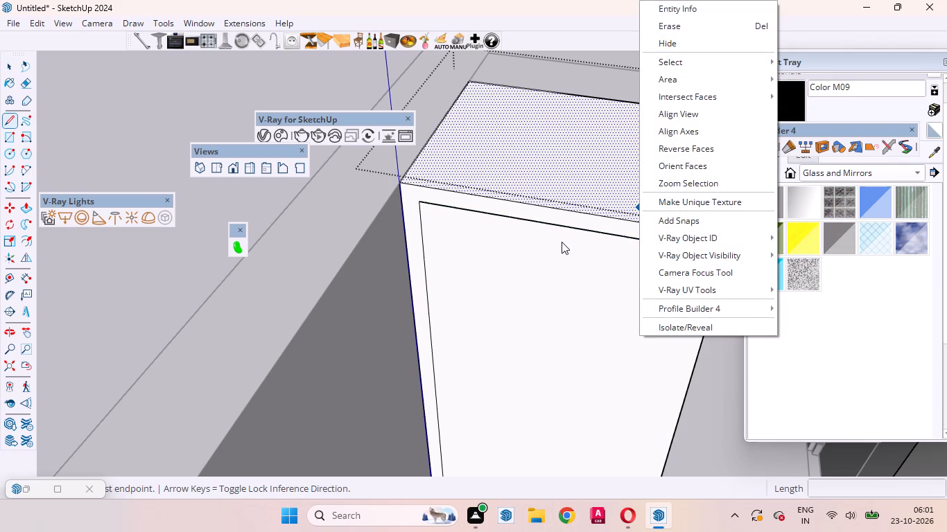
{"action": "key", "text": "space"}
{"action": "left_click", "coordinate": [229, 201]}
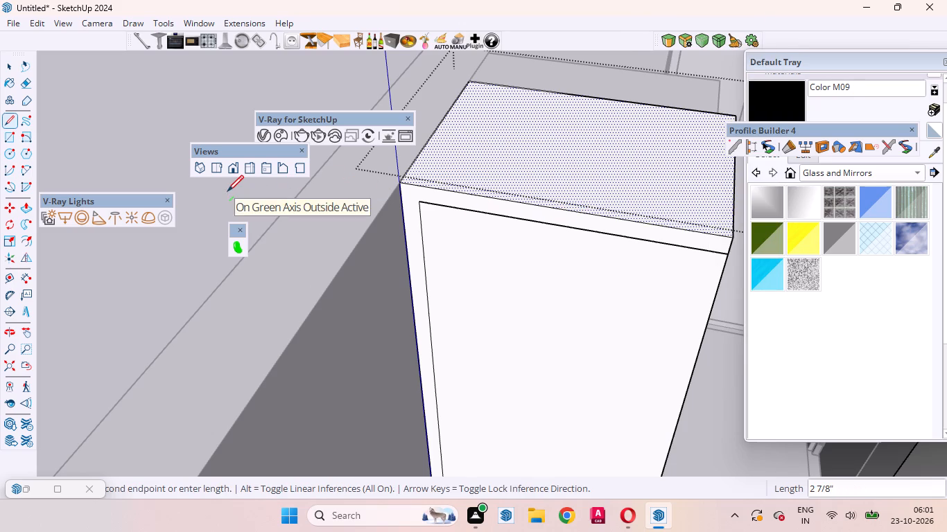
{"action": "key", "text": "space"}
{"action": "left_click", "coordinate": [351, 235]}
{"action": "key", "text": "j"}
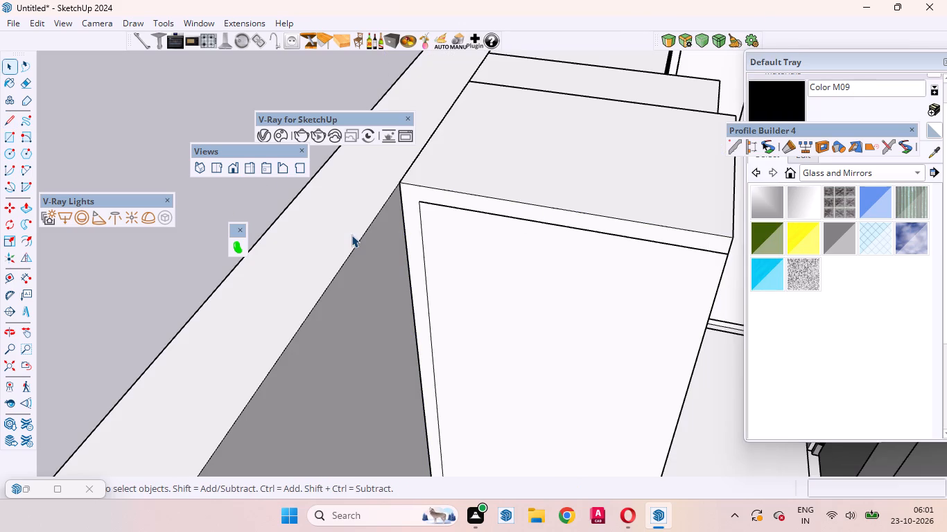
Inside the cabinet group, draw a vertical line about 8' 9 7/8" long from the middle of the front panel's top edge to its bottom edge.
{"action": "left_click", "coordinate": [535, 258]}
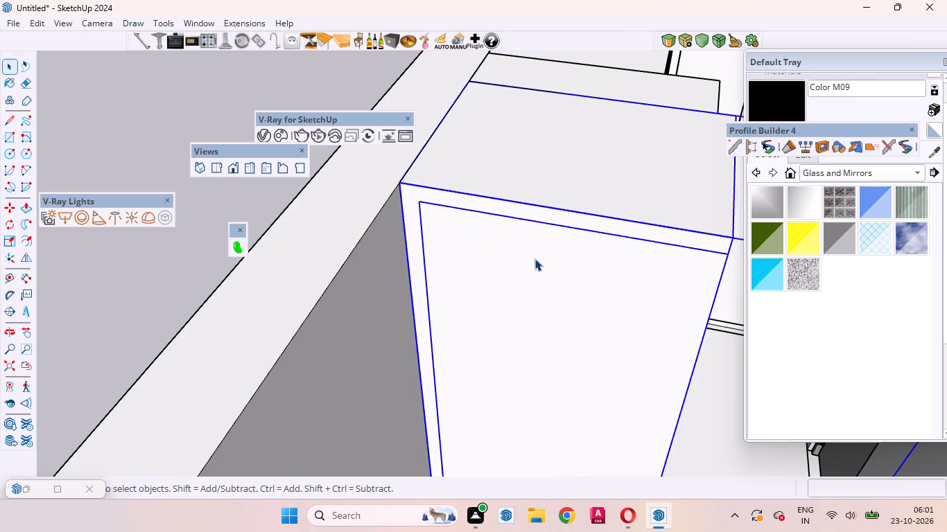
{"action": "double_click", "coordinate": [535, 258]}
{"action": "left_click", "coordinate": [535, 258]}
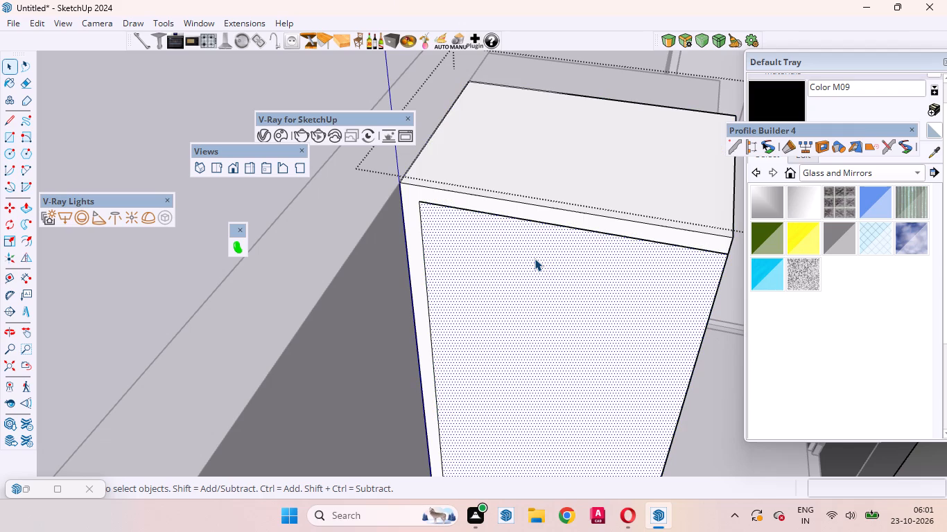
{"action": "key", "text": "l"}
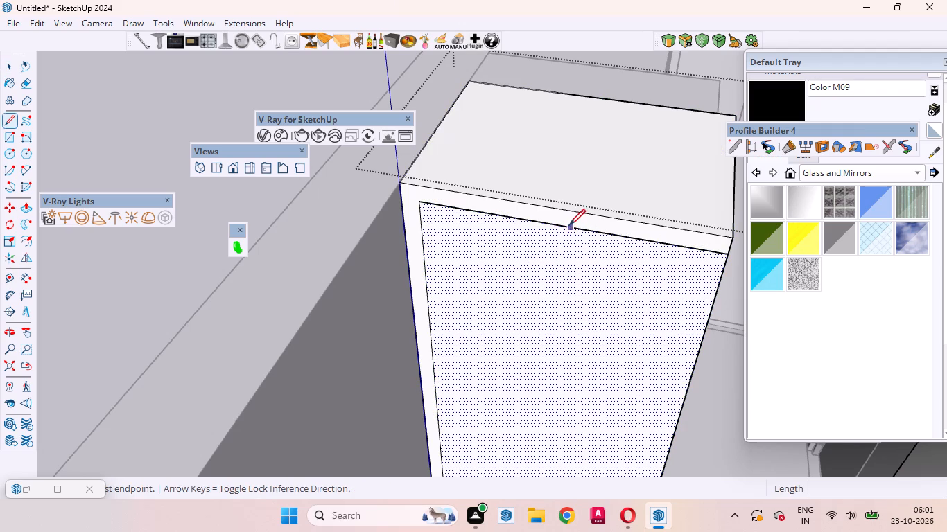
{"action": "left_click", "coordinate": [555, 221]}
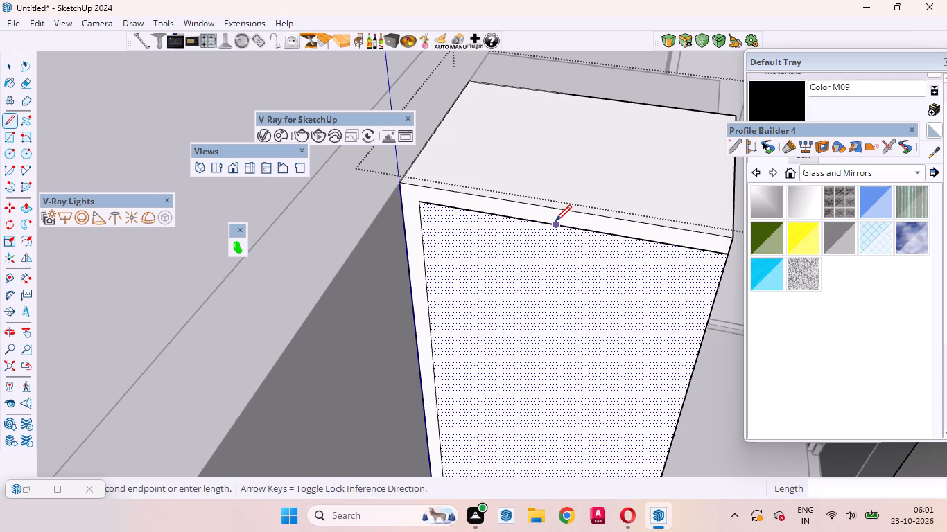
{"action": "left_click", "coordinate": [555, 221]}
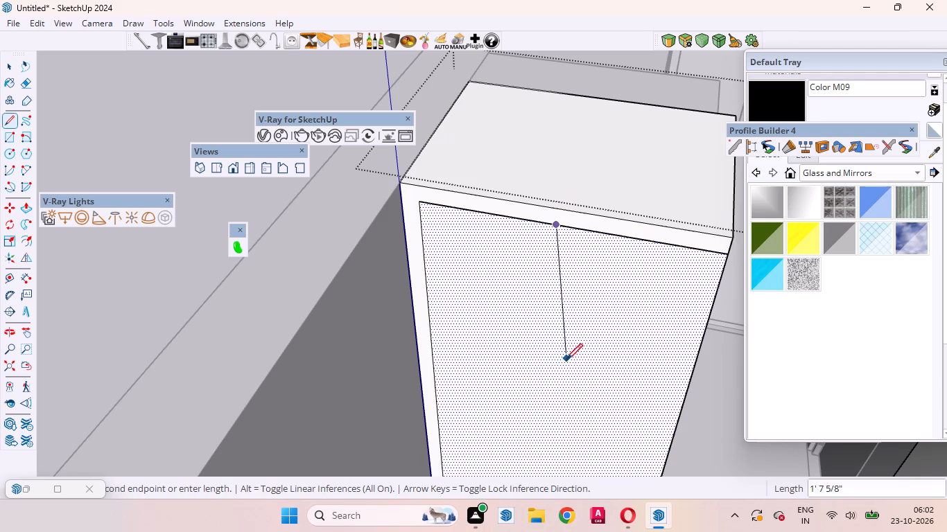
{"action": "scroll", "coordinate": [526, 265], "scroll_direction": "down", "scroll_amount": 10}
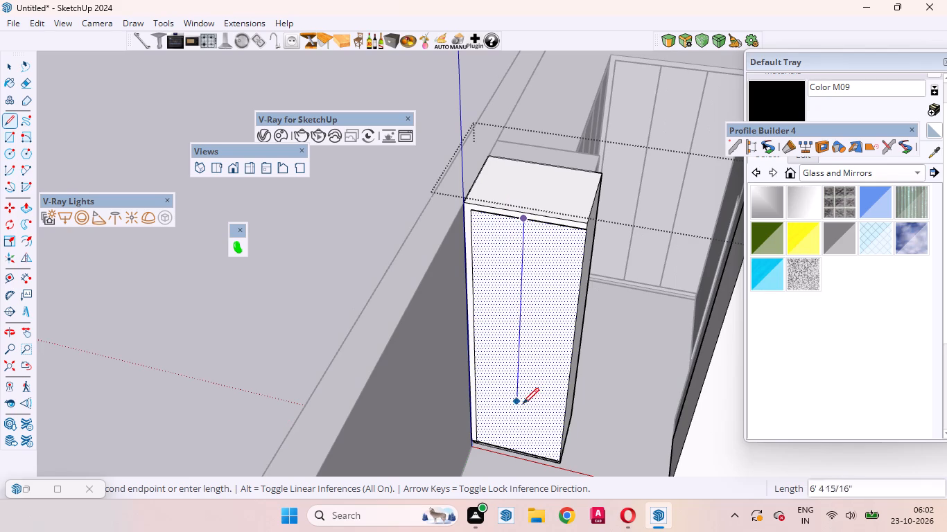
{"action": "left_click", "coordinate": [516, 447]}
{"action": "left_click", "coordinate": [577, 360]}
{"action": "key", "text": "space"}
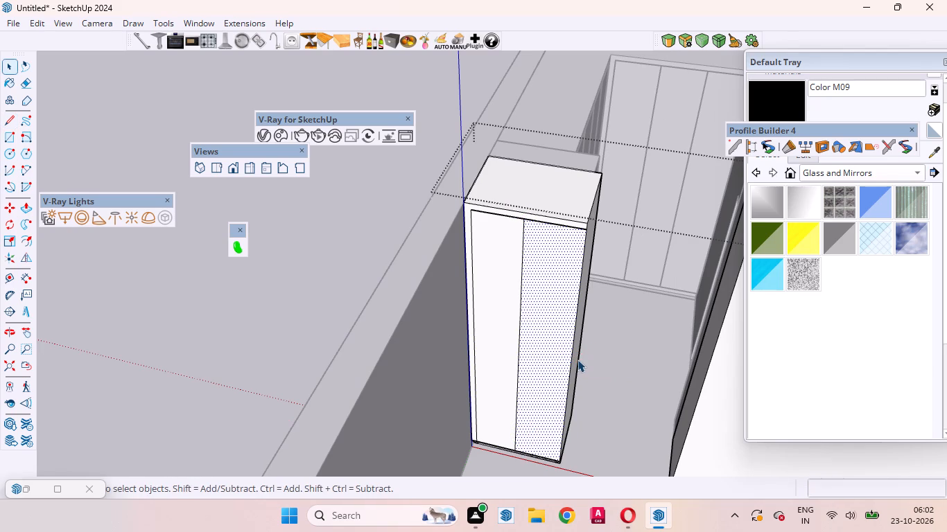
Examine where the new vertical dividing line meets the top edge of the tall cabinet's front.
{"action": "scroll", "coordinate": [552, 211], "scroll_direction": "up", "scroll_amount": 13}
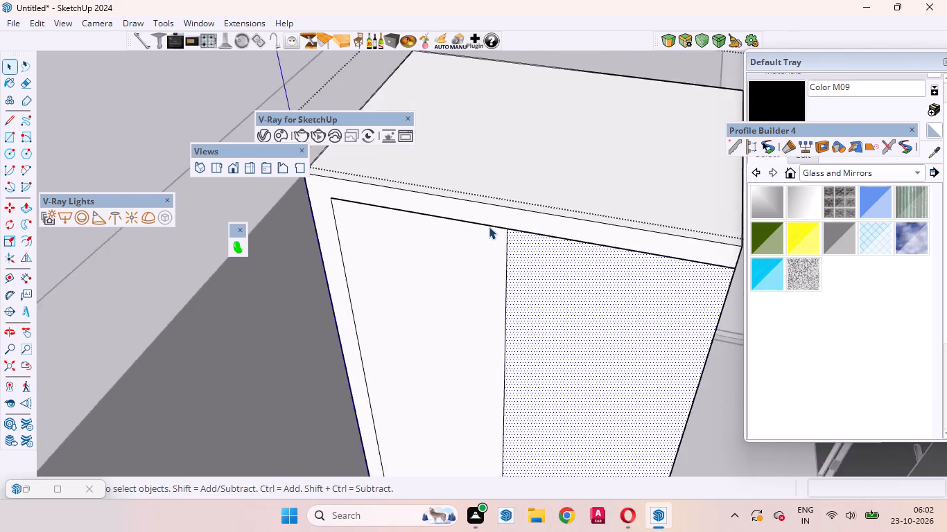
{"action": "scroll", "coordinate": [489, 227], "scroll_direction": "up", "scroll_amount": 20}
{"action": "scroll", "coordinate": [489, 227], "scroll_direction": "up", "scroll_amount": 17}
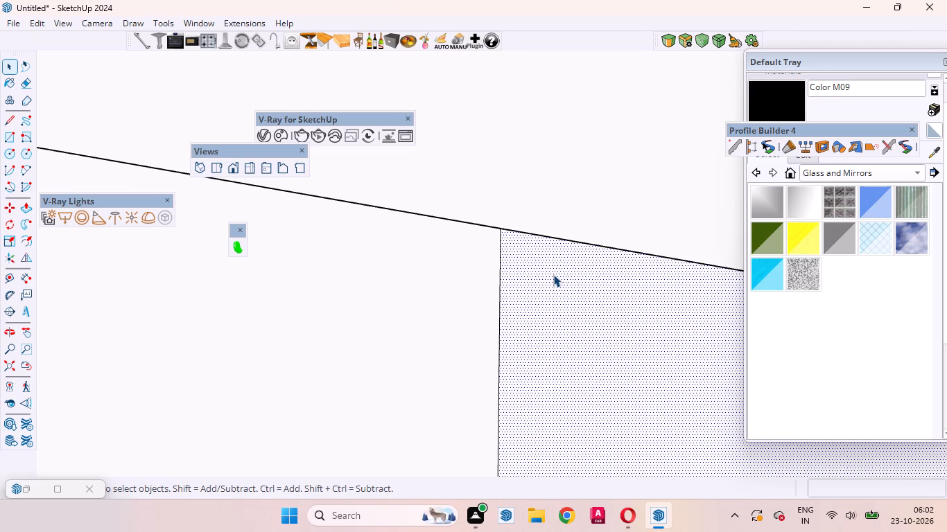
{"action": "scroll", "coordinate": [553, 274], "scroll_direction": "up", "scroll_amount": 7}
{"action": "left_click", "coordinate": [474, 126]}
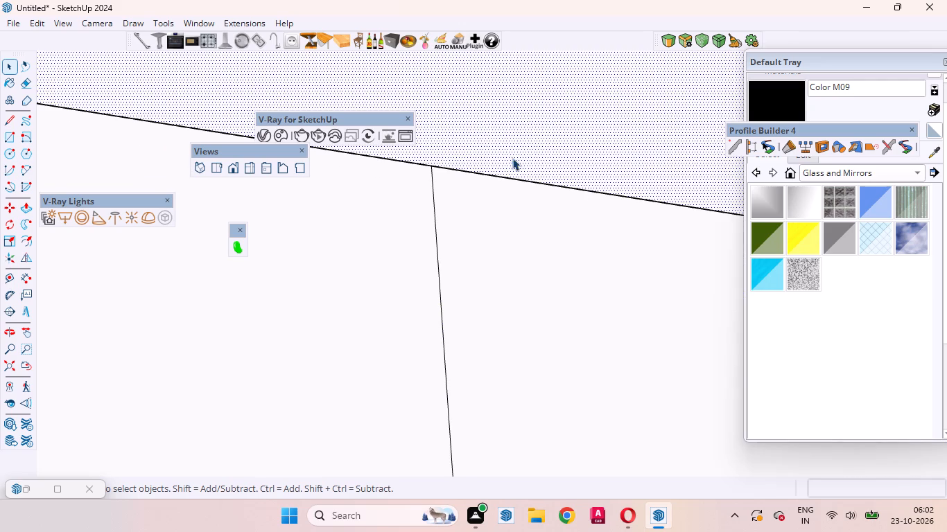
{"action": "scroll", "coordinate": [460, 229], "scroll_direction": "down", "scroll_amount": 11}
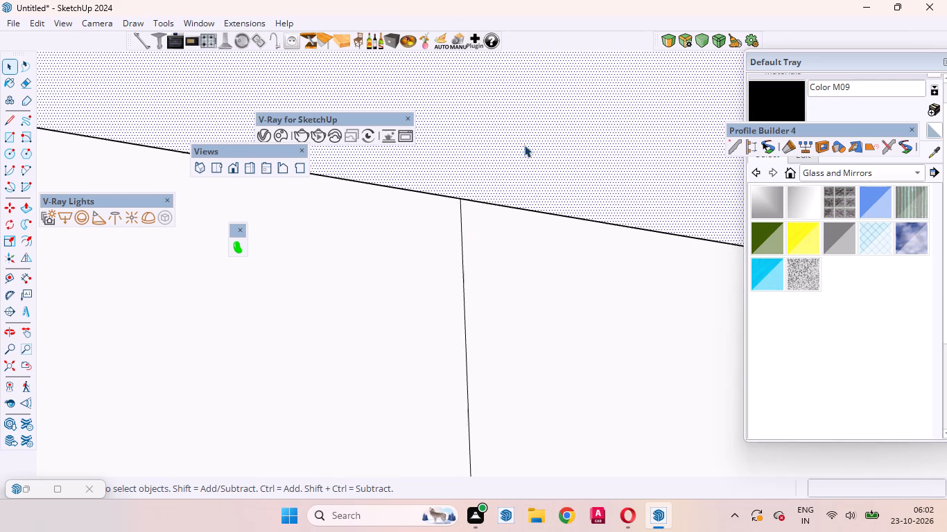
{"action": "scroll", "coordinate": [524, 145], "scroll_direction": "down", "scroll_amount": 20}
{"action": "scroll", "coordinate": [524, 145], "scroll_direction": "down", "scroll_amount": 6}
{"action": "scroll", "coordinate": [553, 166], "scroll_direction": "up", "scroll_amount": 1}
{"action": "scroll", "coordinate": [553, 166], "scroll_direction": "down", "scroll_amount": 20}
{"action": "scroll", "coordinate": [553, 166], "scroll_direction": "down", "scroll_amount": 3}
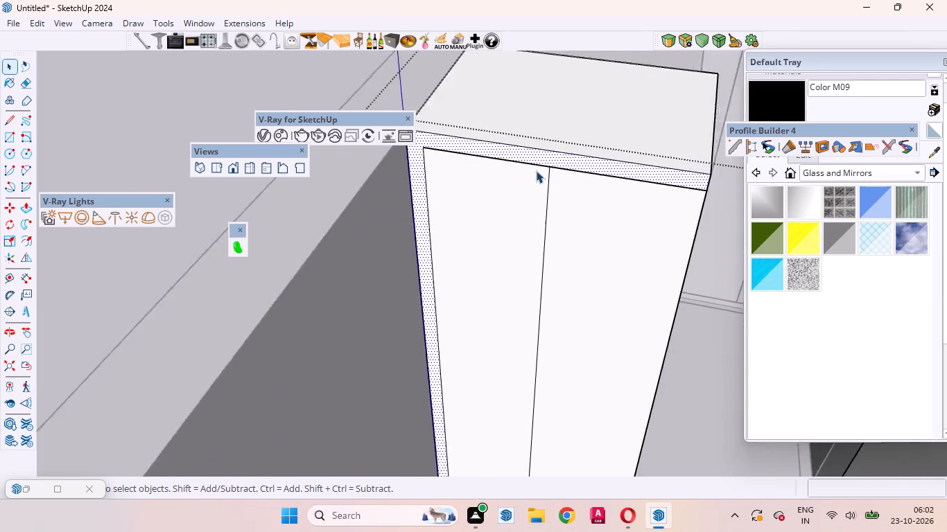
Divide the top edge of the adjacent wide cabinet's front panel into 4 equal segments.
{"action": "scroll", "coordinate": [536, 170], "scroll_direction": "down", "scroll_amount": 3}
{"action": "scroll", "coordinate": [469, 193], "scroll_direction": "down", "scroll_amount": 12}
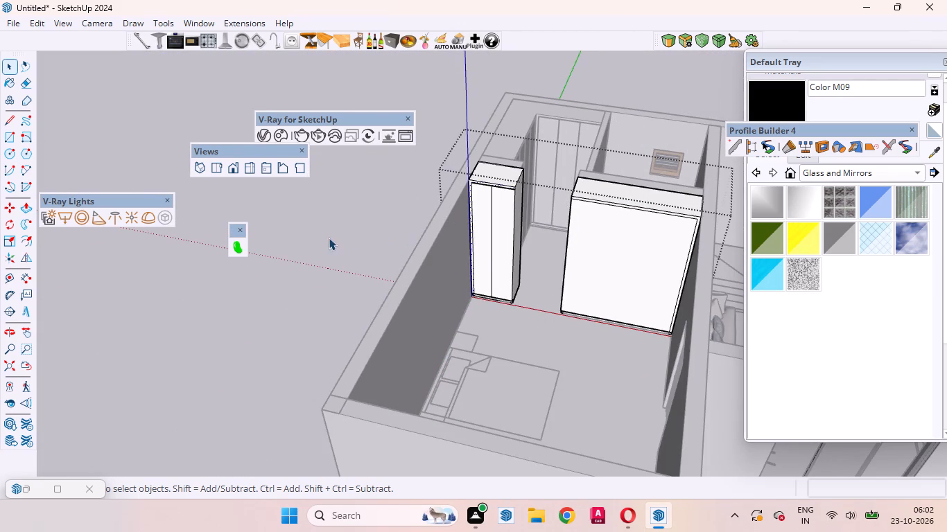
{"action": "scroll", "coordinate": [668, 233], "scroll_direction": "up", "scroll_amount": 12}
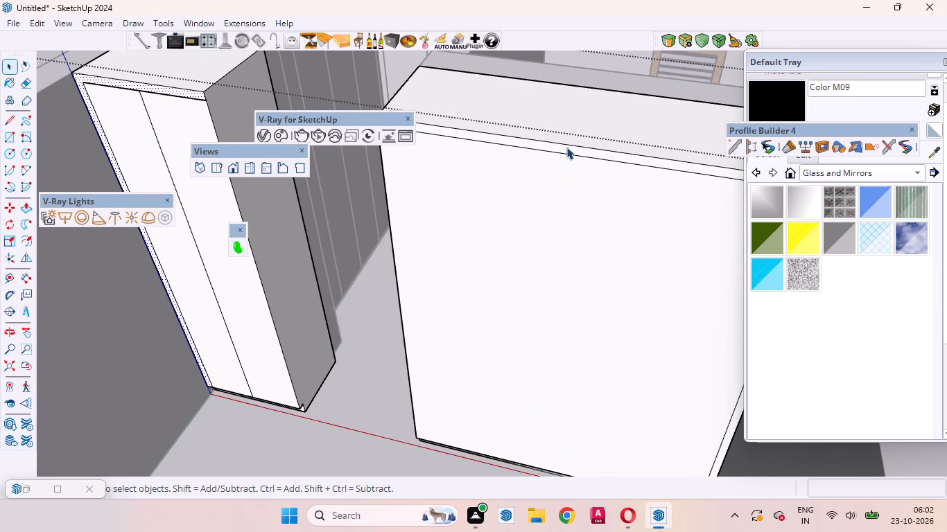
{"action": "left_click", "coordinate": [572, 154]}
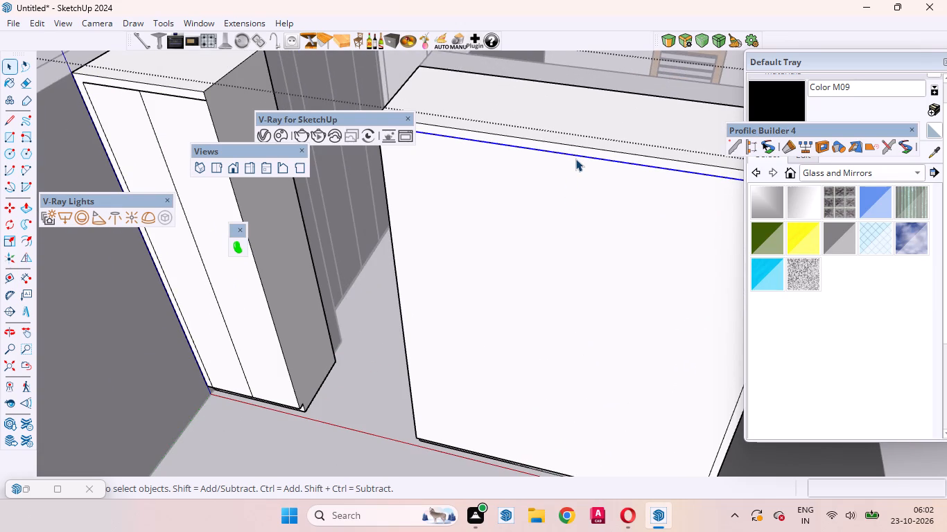
{"action": "right_click", "coordinate": [574, 154]}
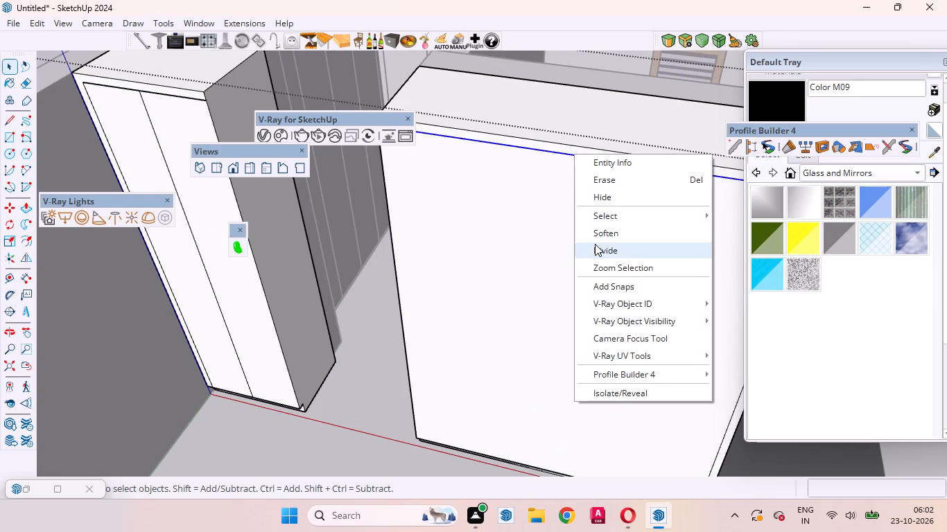
{"action": "left_click", "coordinate": [595, 244]}
{"action": "scroll", "coordinate": [559, 245], "scroll_direction": "down", "scroll_amount": 4}
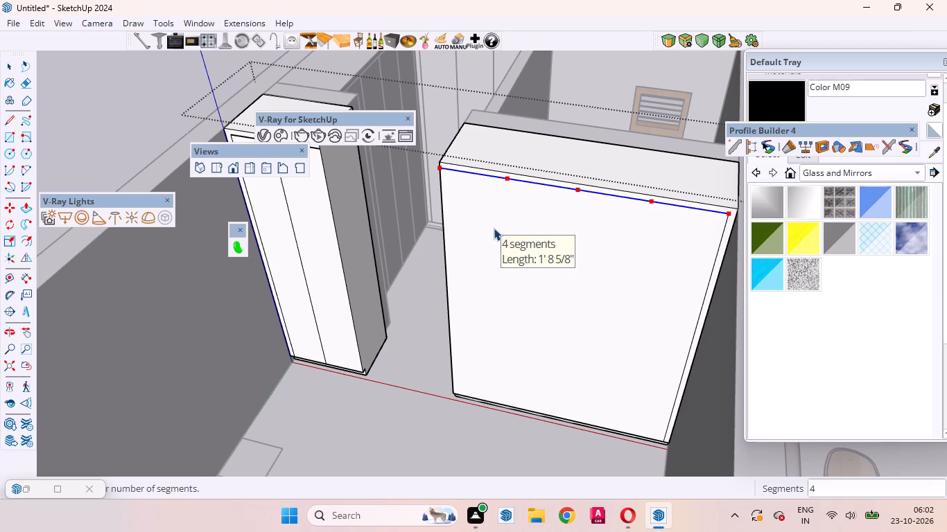
{"action": "left_click", "coordinate": [494, 228]}
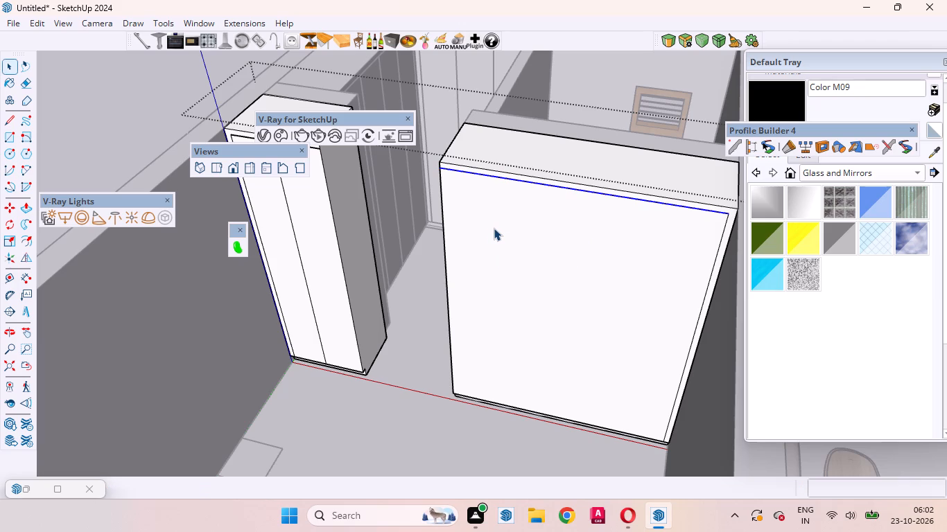
Draw three vertical lines about 8' 9 7/8" long from the wide cabinet's top-edge division points to the front panel's bottom edge.
{"action": "key", "text": "l"}
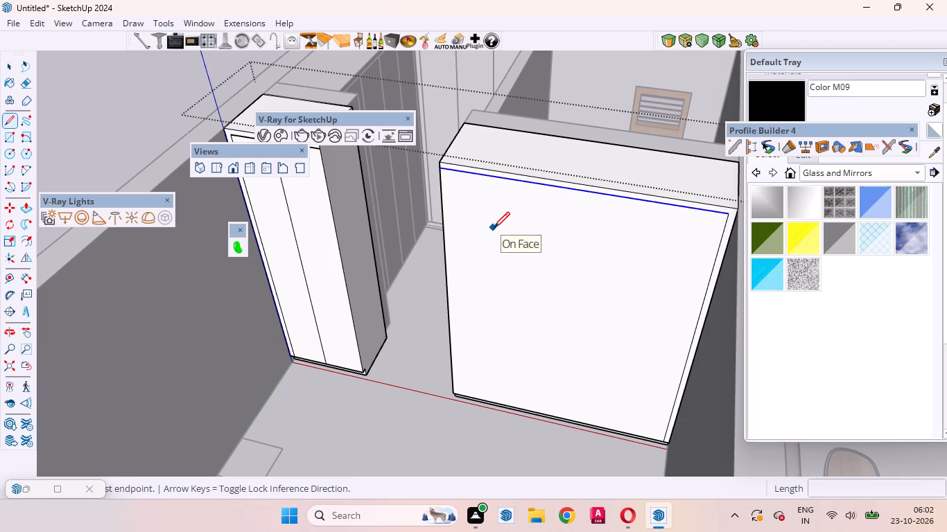
{"action": "left_click", "coordinate": [505, 181]}
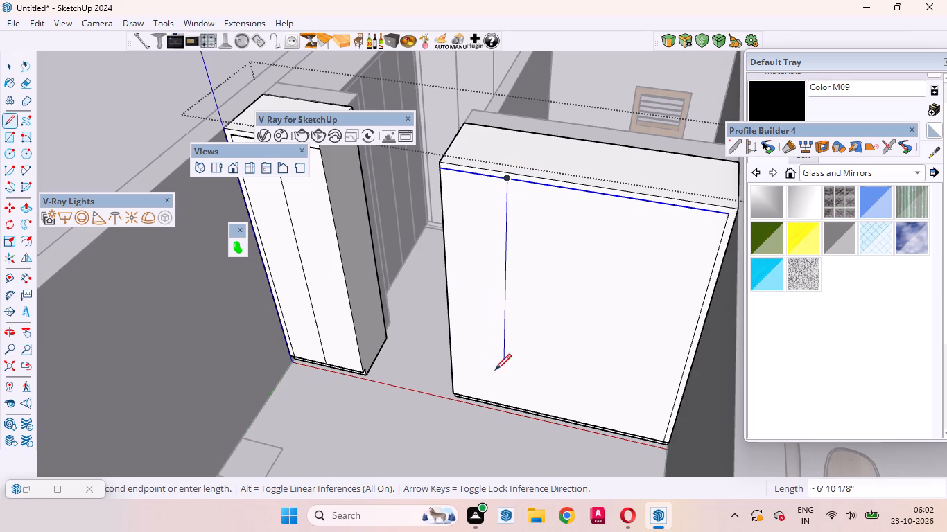
{"action": "left_click", "coordinate": [503, 407]}
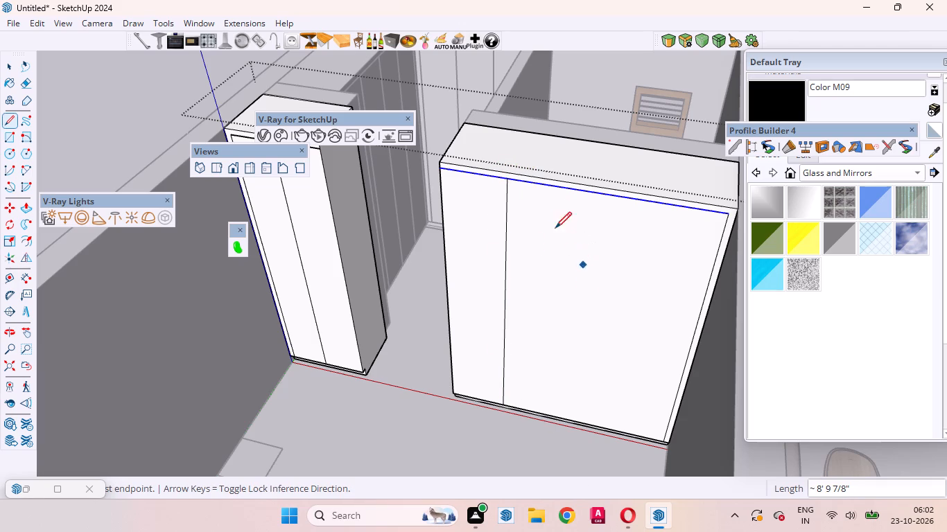
{"action": "left_click", "coordinate": [576, 192]}
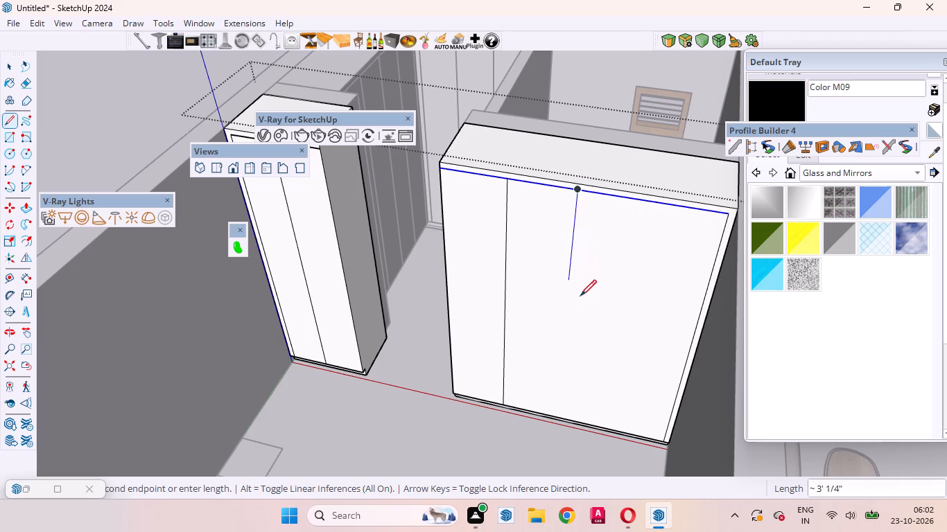
{"action": "left_click", "coordinate": [554, 418]}
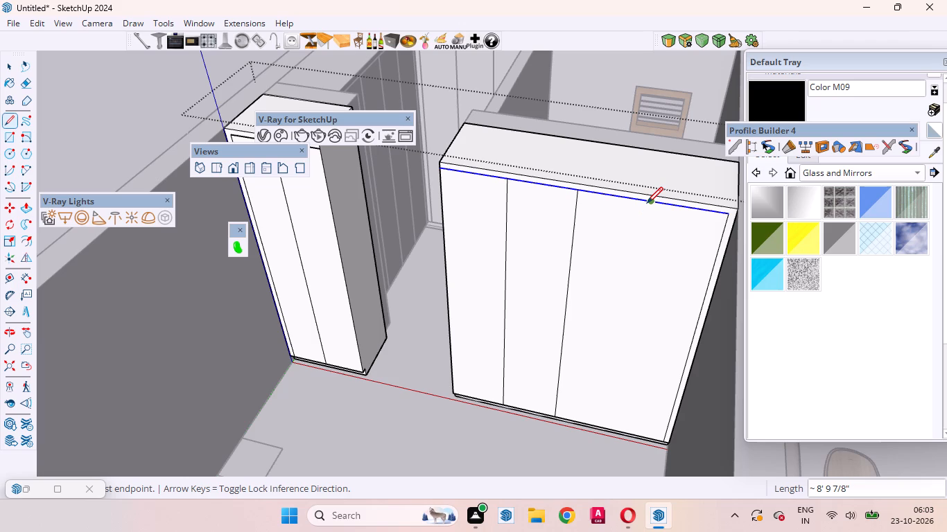
{"action": "left_click", "coordinate": [647, 202]}
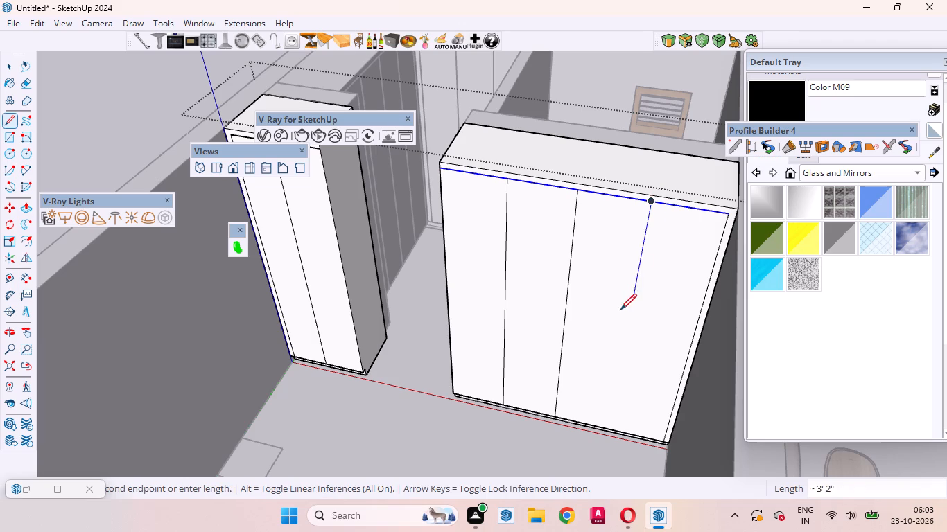
{"action": "left_click", "coordinate": [607, 433]}
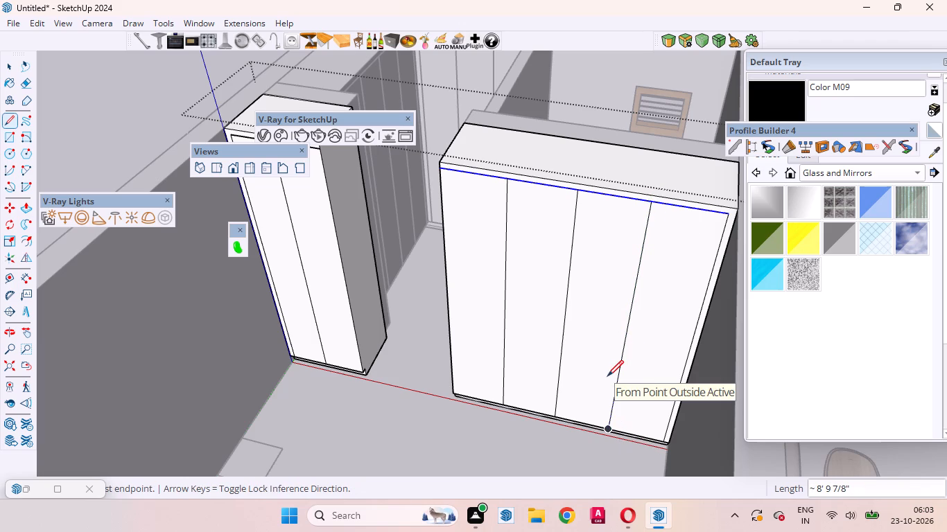
{"action": "key", "text": "space"}
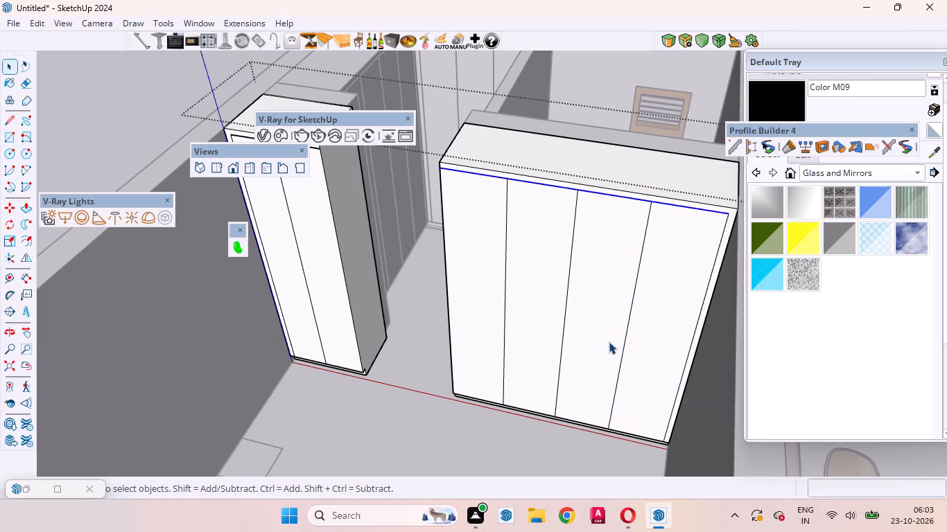
{"action": "left_click", "coordinate": [609, 342]}
{"action": "left_click", "coordinate": [653, 350]}
{"action": "left_click", "coordinate": [538, 329]}
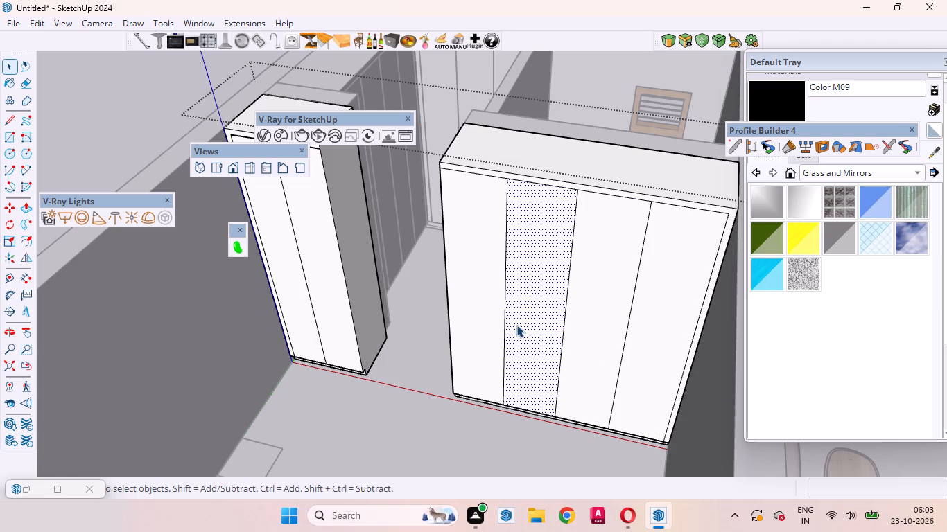
{"action": "left_click", "coordinate": [480, 314]}
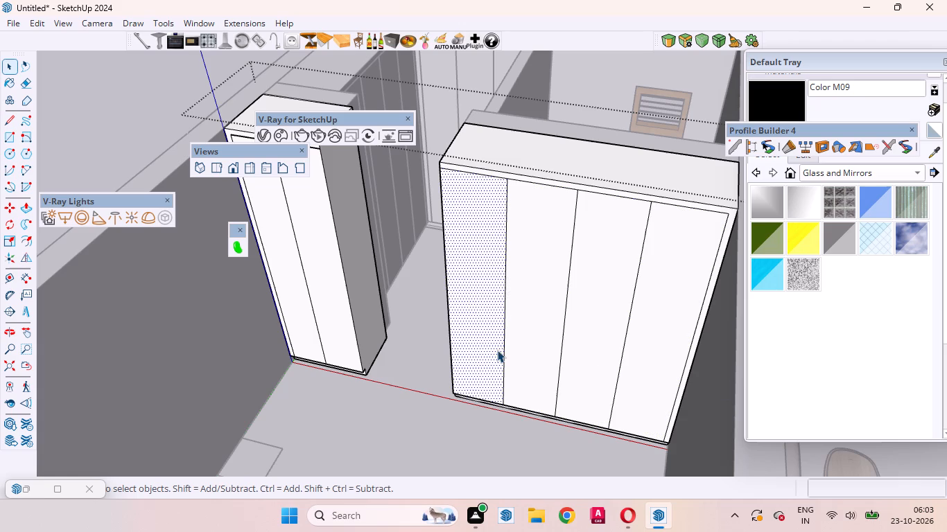
Copy the wide cabinet's three vertical dividing lines 3 mm sideways, away from the tall cabinet, to form the door gaps.
{"action": "left_click", "coordinate": [502, 349]}
{"action": "left_click", "coordinate": [504, 330]}
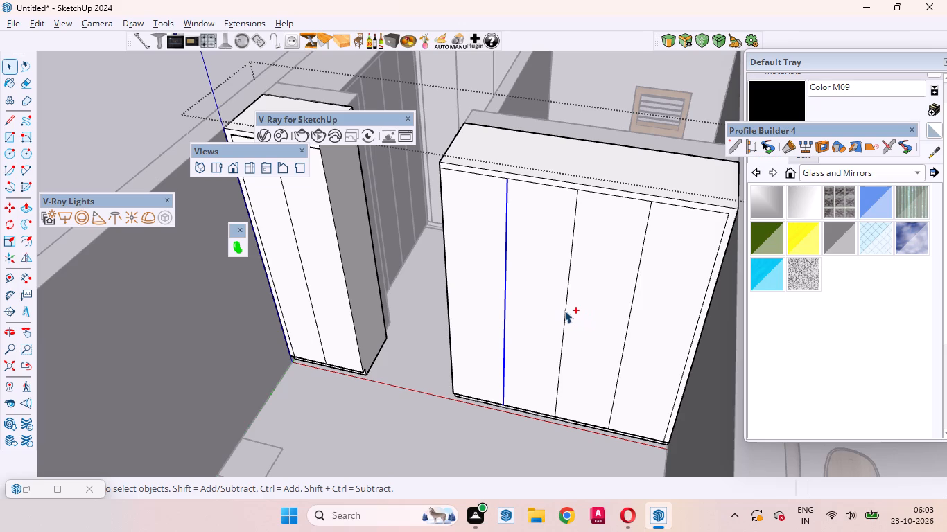
{"action": "left_click", "coordinate": [564, 310], "text": "ctrl+alt"}
{"action": "left_click", "coordinate": [629, 328], "text": "ctrl+alt"}
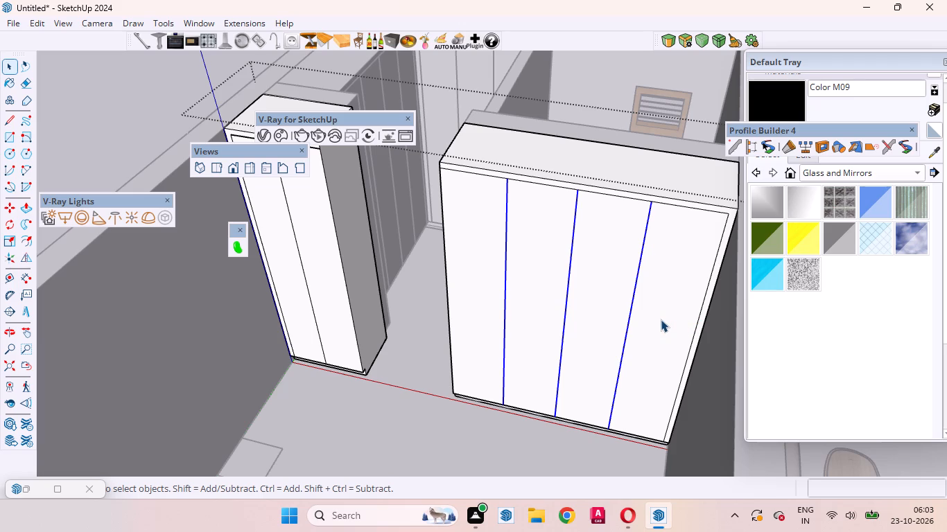
{"action": "key", "text": "m"}
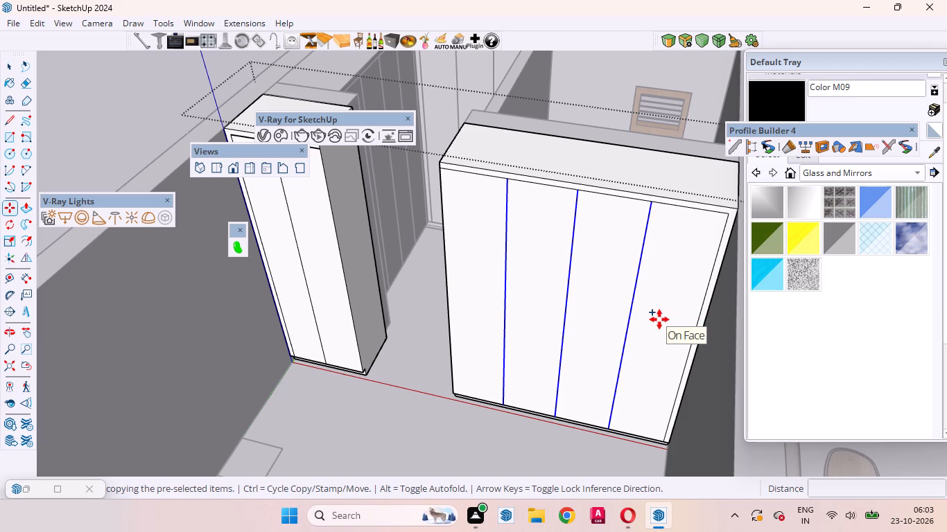
{"action": "left_click", "coordinate": [590, 301]}
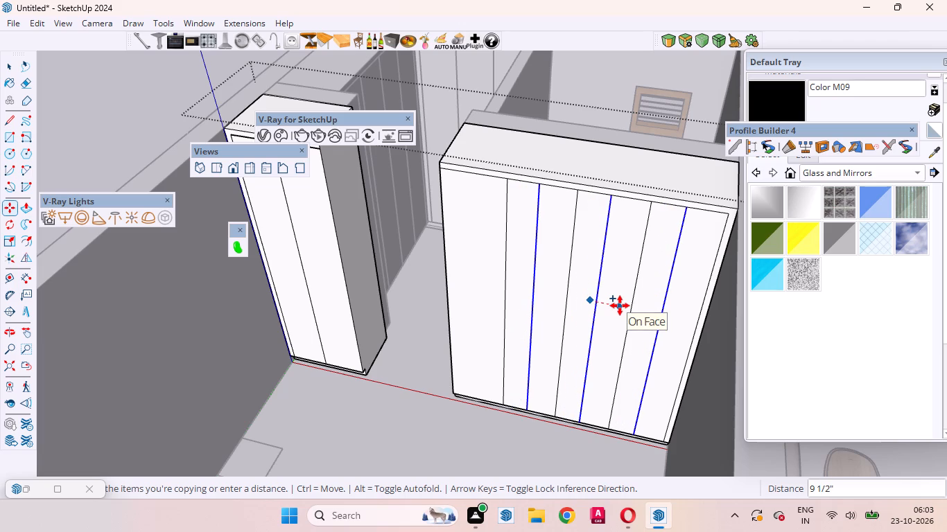
{"action": "key", "text": "3"}
{"action": "type", "text": "mm"}
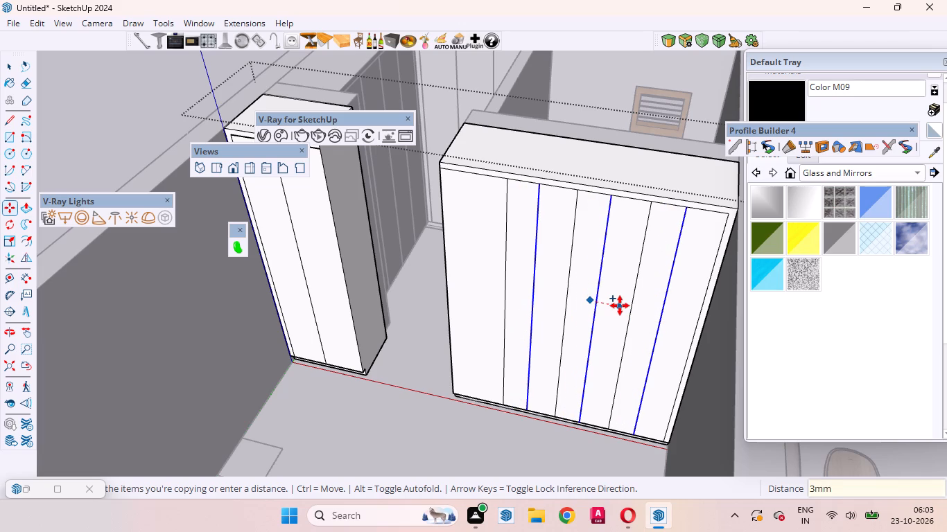
{"action": "key", "text": "Return"}
{"action": "key", "text": "space"}
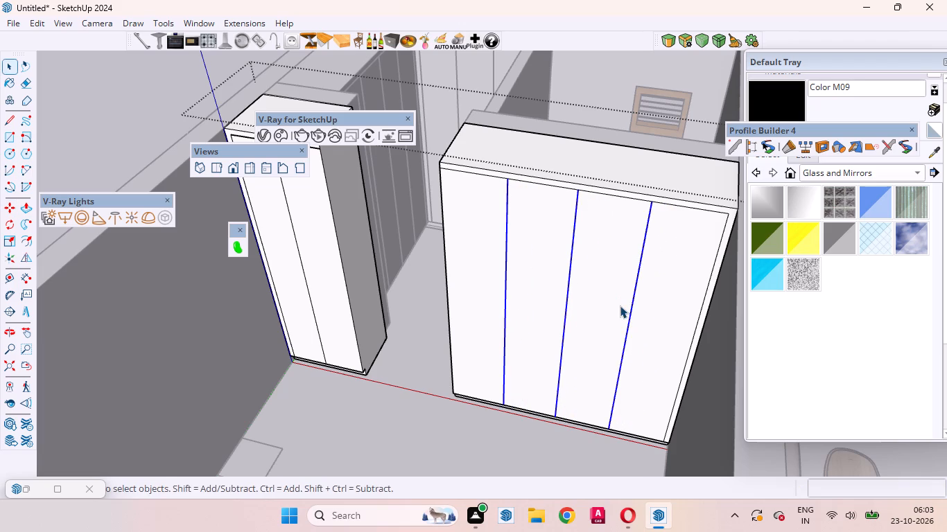
Copy the front panel's vertical side edge farthest from the tall cabinet 3 mm inward on the wide cabinet.
{"action": "left_click", "coordinate": [700, 309]}
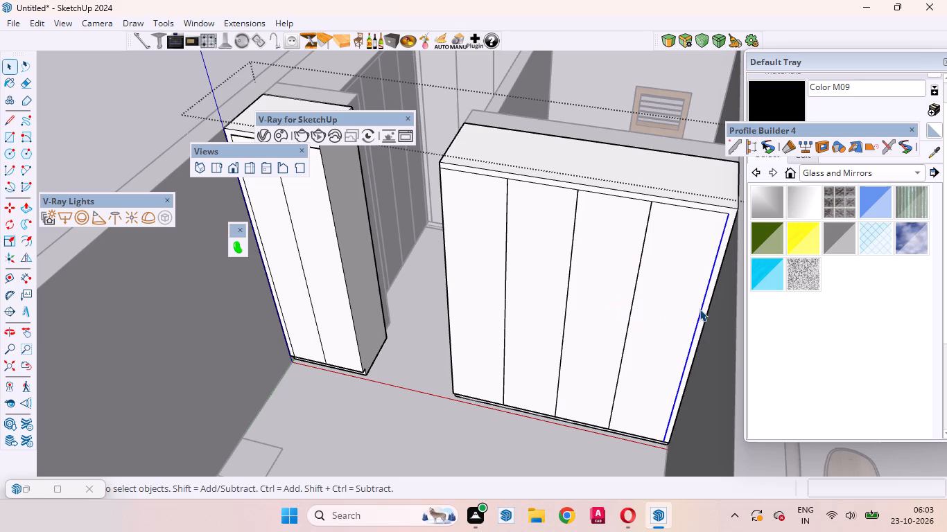
{"action": "key", "text": "m"}
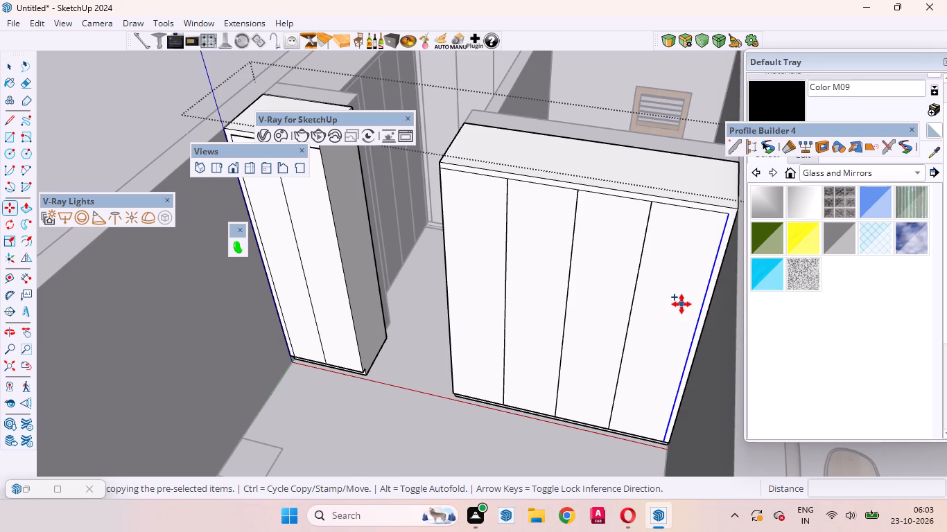
{"action": "left_click", "coordinate": [681, 304]}
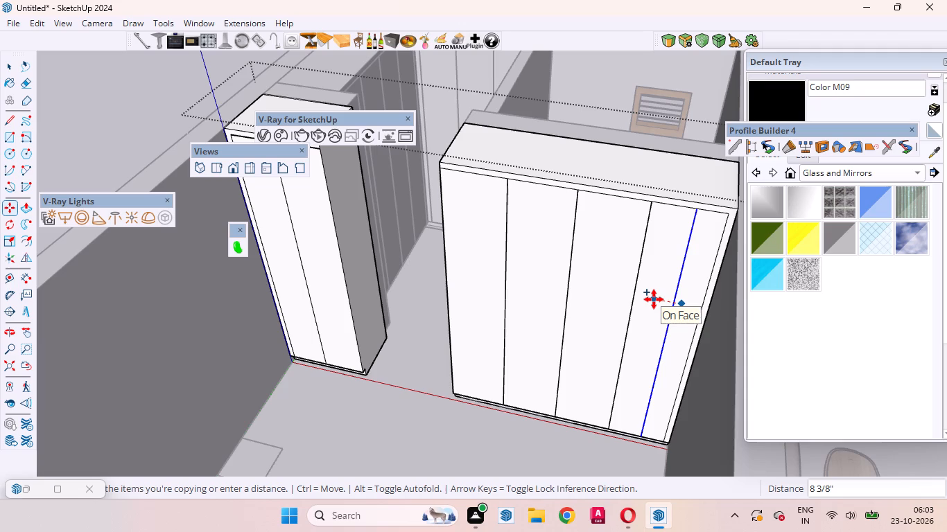
{"action": "key", "text": "3"}
{"action": "type", "text": "mm"}
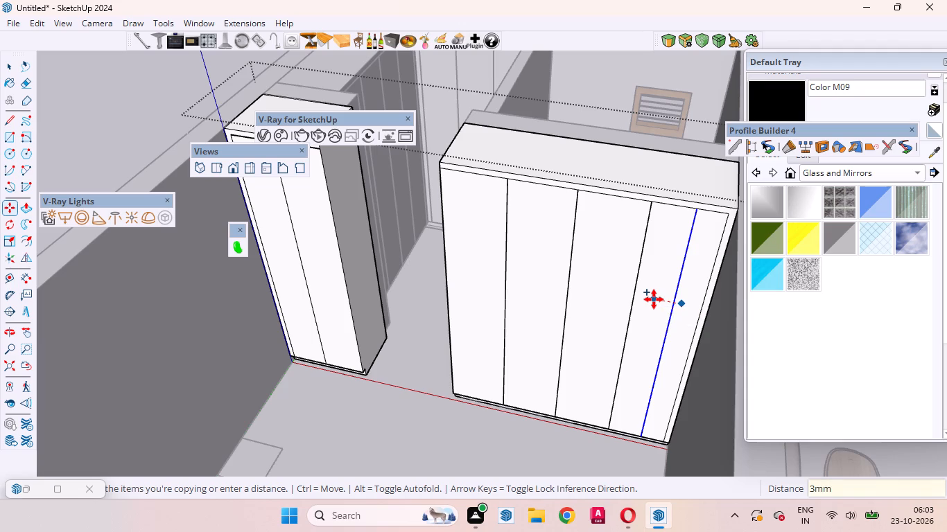
{"action": "key", "text": "Return"}
{"action": "key", "text": "space"}
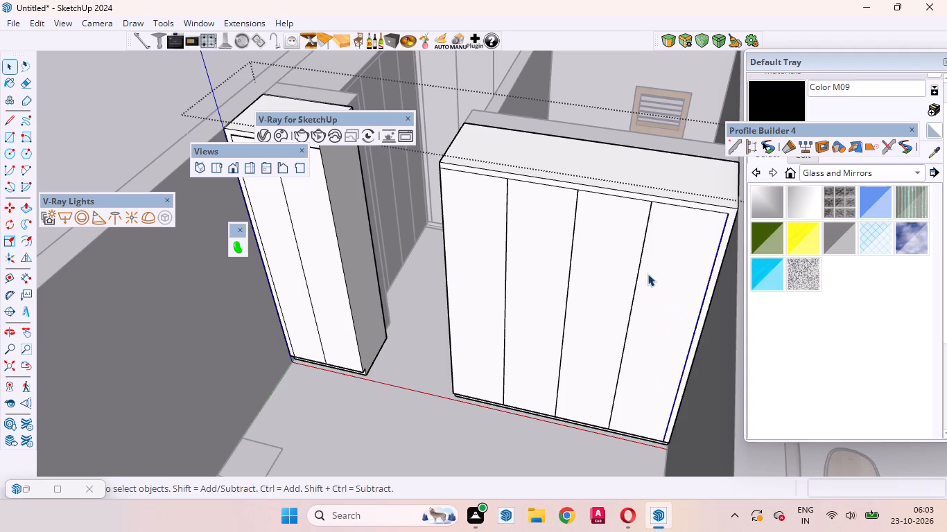
Copy the four top edge segments of the wide cabinet's front panel 3 mm straight down.
{"action": "left_click", "coordinate": [676, 204]}
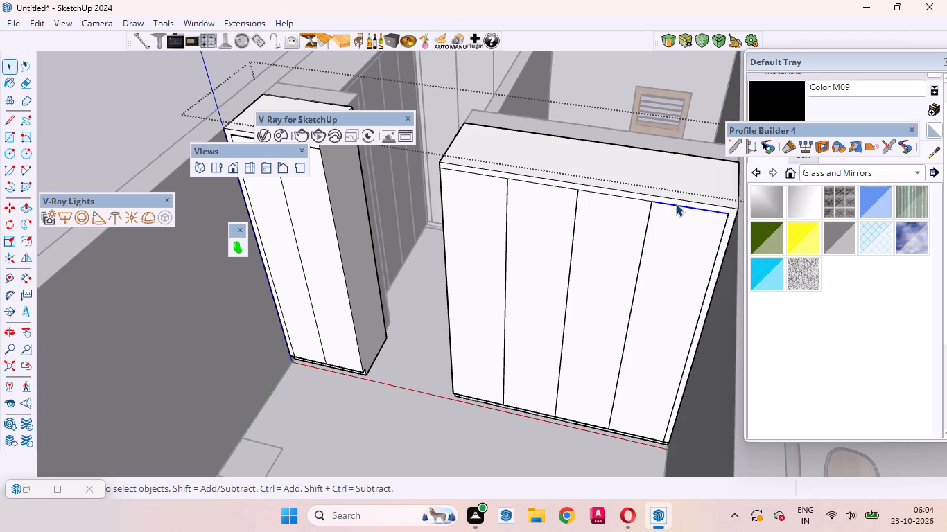
{"action": "left_click", "coordinate": [634, 198], "text": "ctrl+alt"}
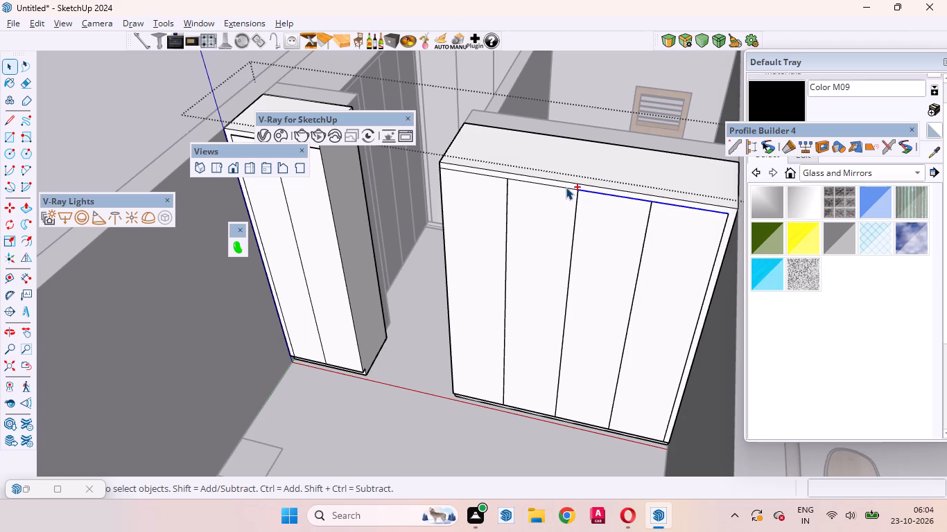
{"action": "left_click", "coordinate": [566, 187], "text": "ctrl+alt"}
{"action": "left_click", "coordinate": [500, 176], "text": "ctrl+alt"}
{"action": "key", "text": "m"}
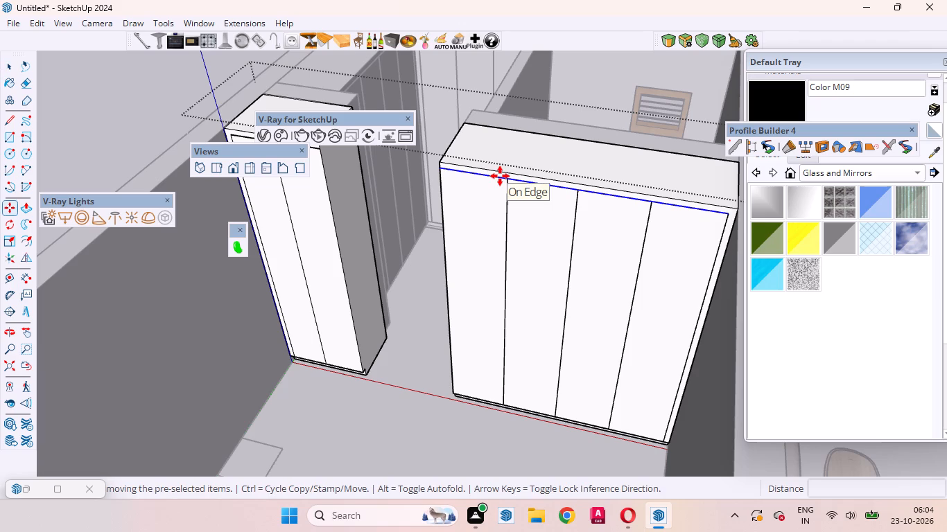
{"action": "left_click", "coordinate": [548, 220]}
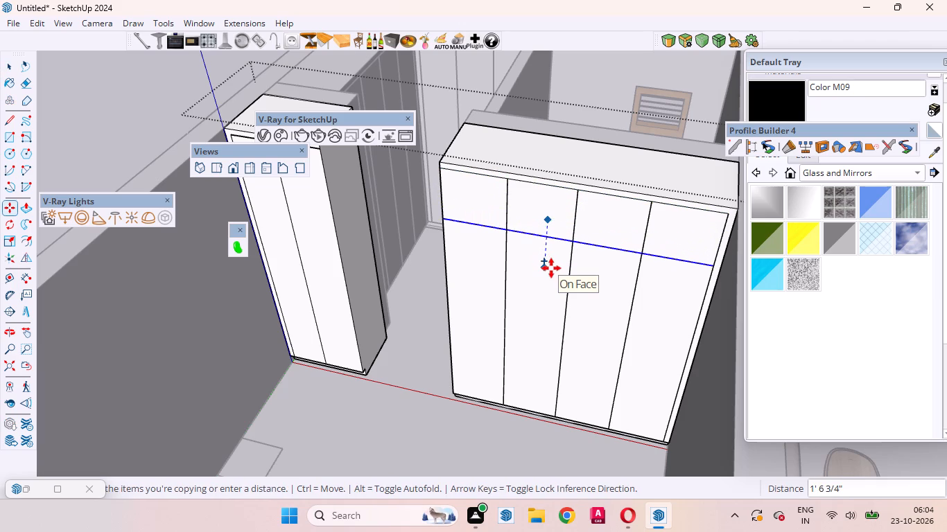
{"action": "key", "text": "Up"}
{"action": "key", "text": "2"}
{"action": "key", "text": "BackSpace"}
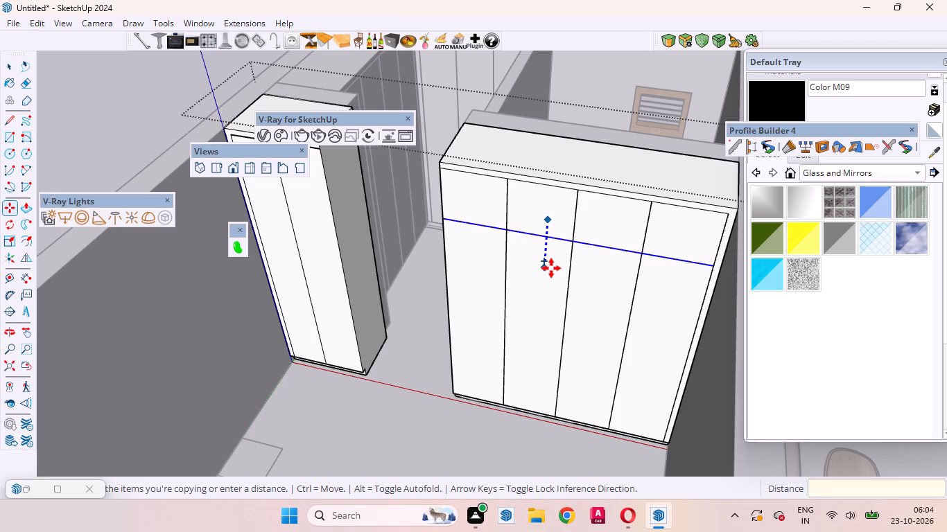
{"action": "key", "text": "3"}
{"action": "type", "text": "mm"}
{"action": "key", "text": "Return"}
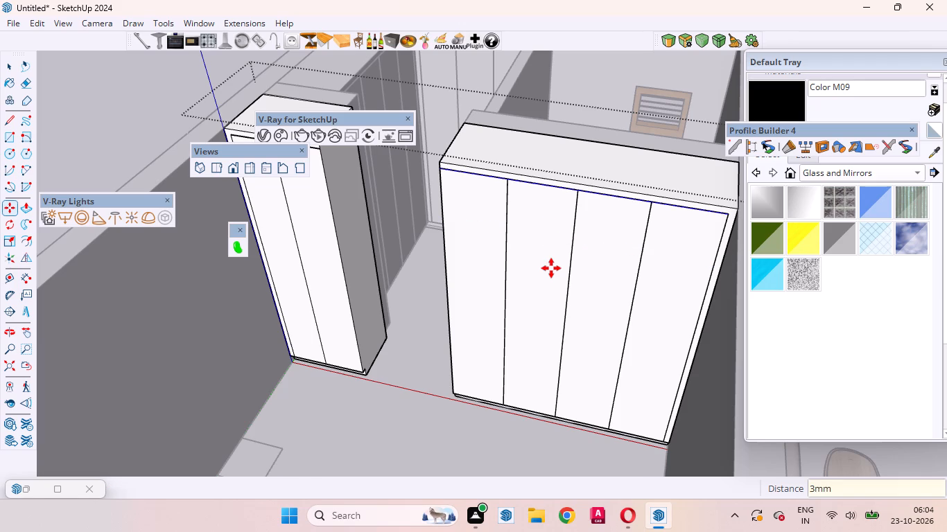
{"action": "key", "text": "space"}
Examine the divided door faces on the wide cabinet and the front of the tall cabinet.
{"action": "scroll", "coordinate": [561, 272], "scroll_direction": "down", "scroll_amount": 1}
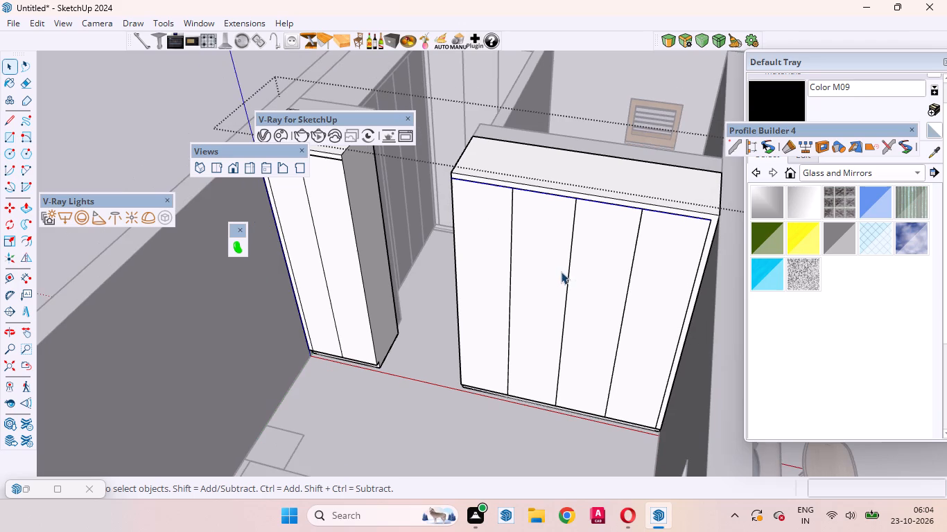
{"action": "left_click", "coordinate": [541, 263]}
{"action": "left_click", "coordinate": [493, 242]}
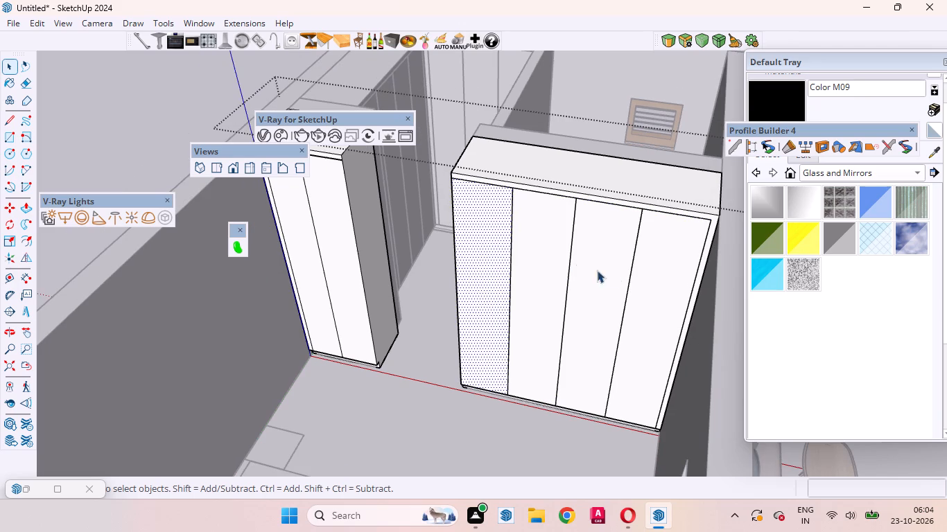
{"action": "scroll", "coordinate": [662, 275], "scroll_direction": "down", "scroll_amount": 4}
{"action": "scroll", "coordinate": [426, 224], "scroll_direction": "up", "scroll_amount": 3}
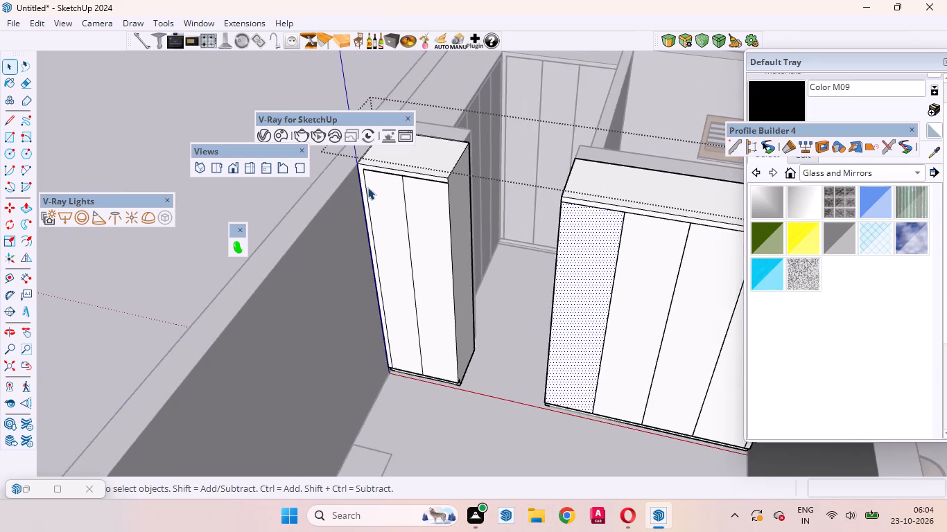
{"action": "scroll", "coordinate": [367, 187], "scroll_direction": "up", "scroll_amount": 3}
{"action": "scroll", "coordinate": [444, 223], "scroll_direction": "down", "scroll_amount": 4}
{"action": "middle_click_drag", "start_coordinate": [479, 265], "coordinate": [533, 281]}
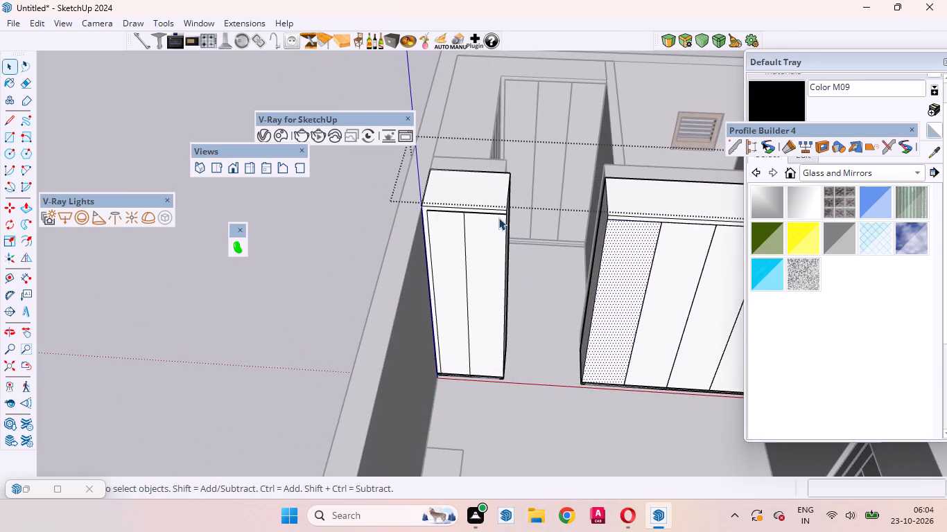
Copy the tall cabinet's central dividing line and outer side edge line 3 mm sideways toward the wide cabinet.
{"action": "scroll", "coordinate": [485, 218], "scroll_direction": "up", "scroll_amount": 19}
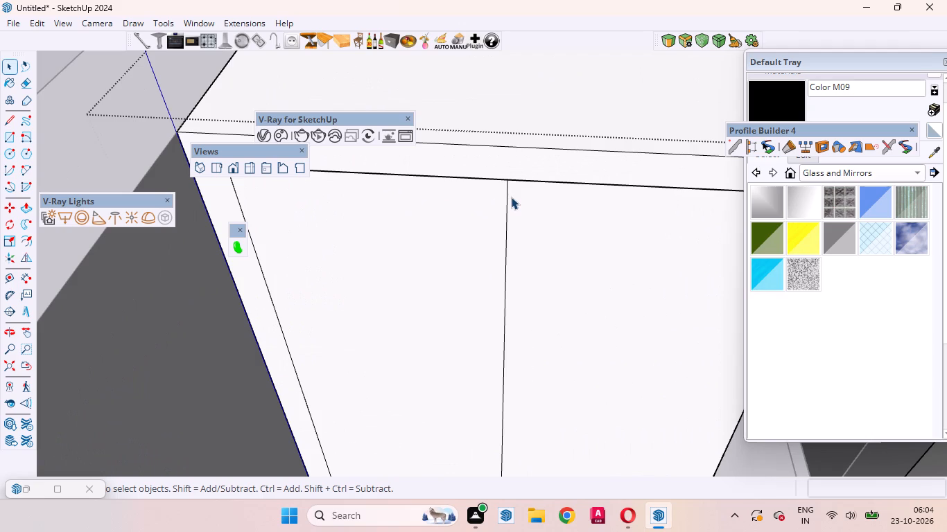
{"action": "left_click", "coordinate": [507, 197]}
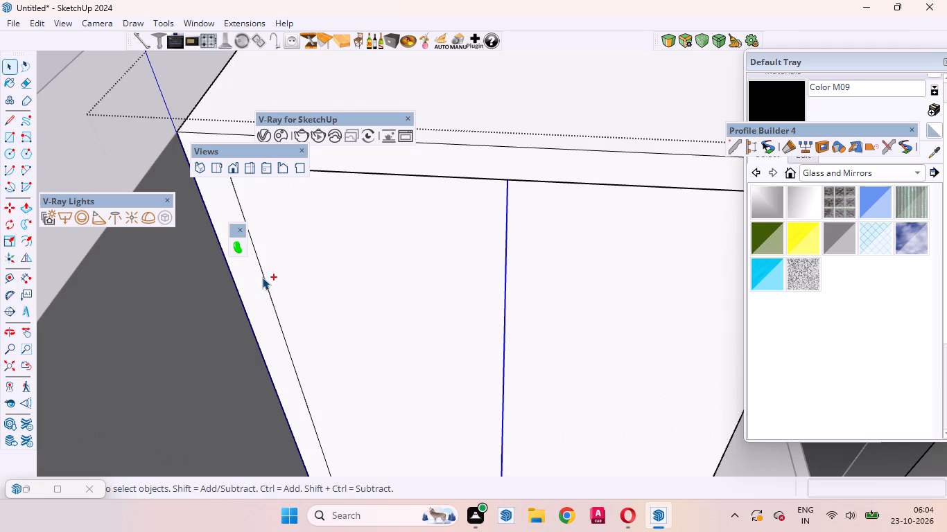
{"action": "left_click", "coordinate": [263, 278], "text": "ctrl+alt"}
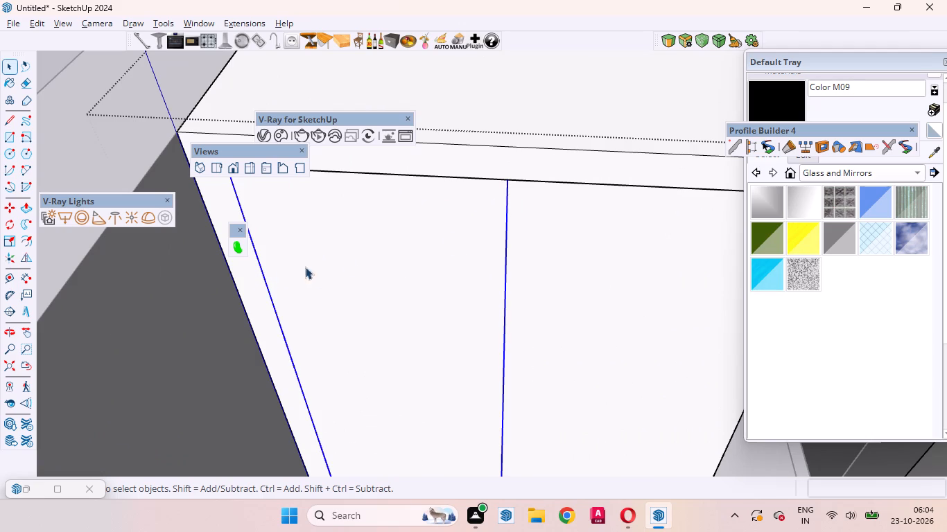
{"action": "key", "text": "m"}
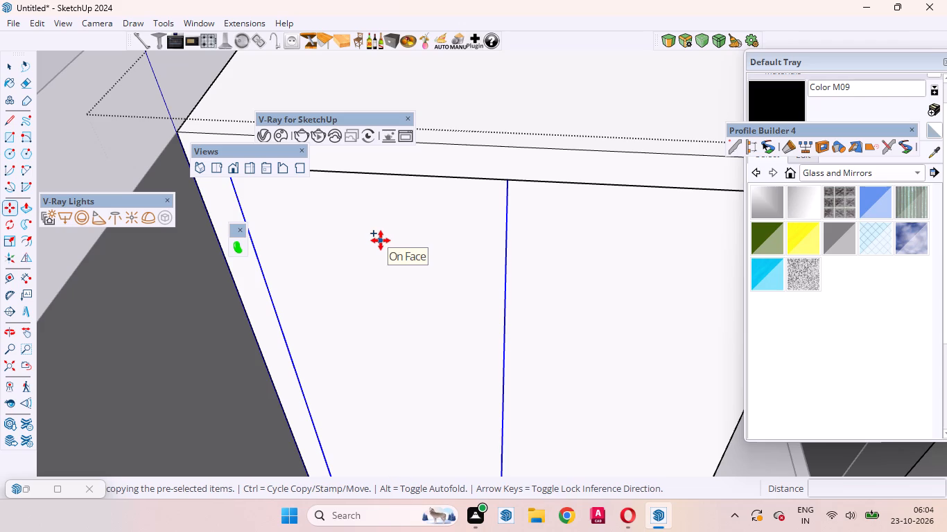
{"action": "left_click", "coordinate": [379, 274]}
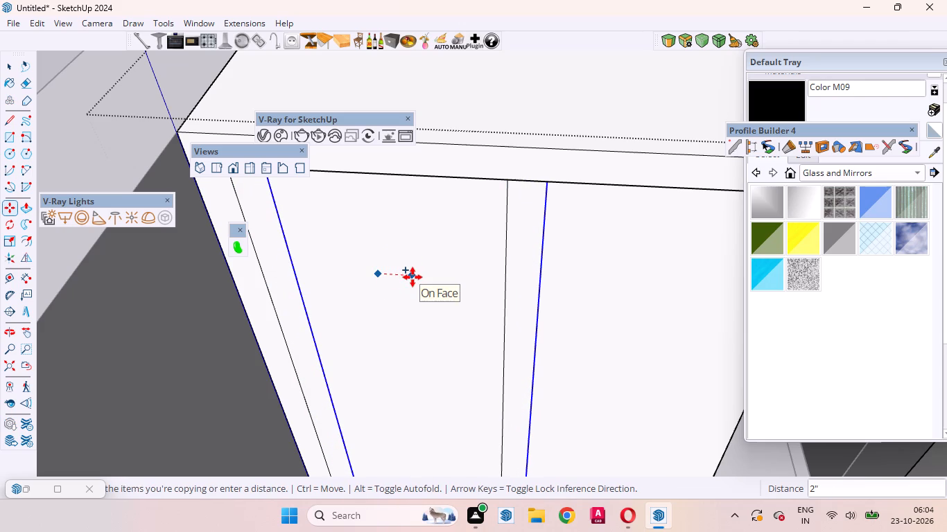
{"action": "key", "text": "3"}
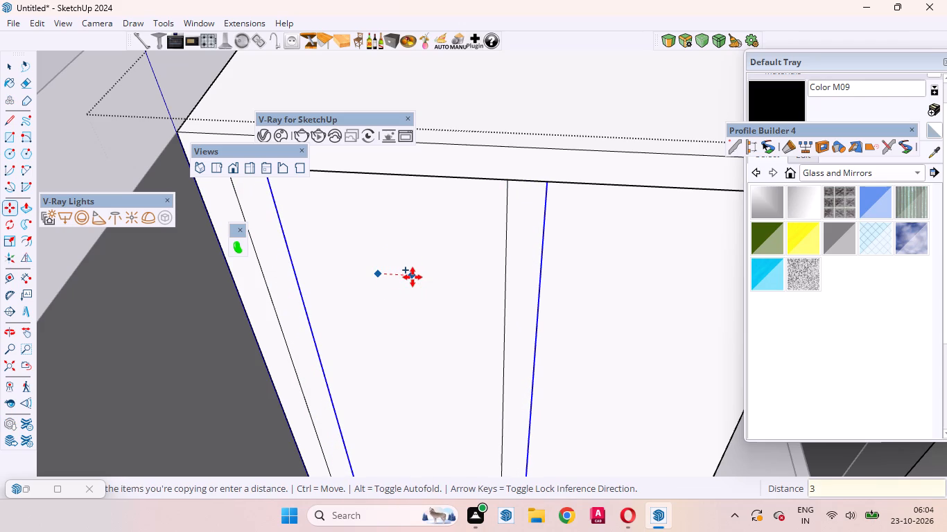
{"action": "type", "text": "mm"}
{"action": "key", "text": "Return"}
{"action": "key", "text": "space"}
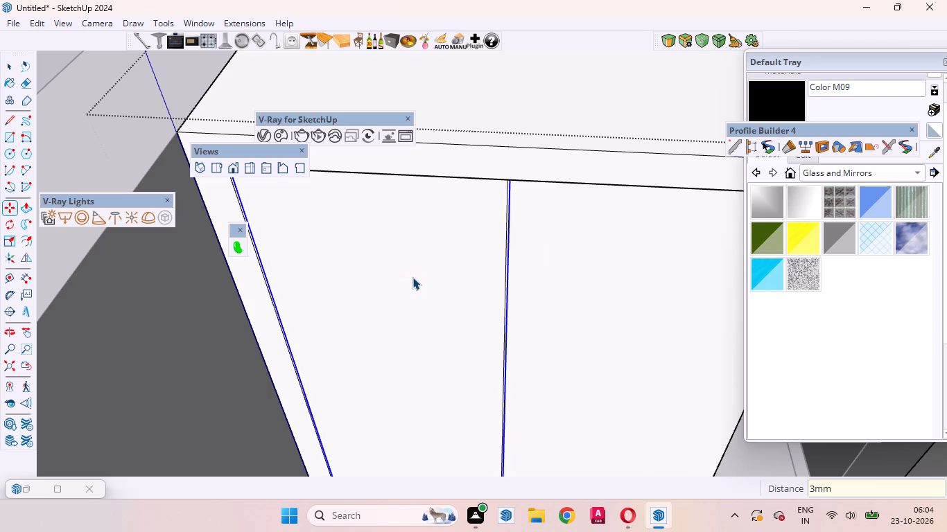
Copy the two top edge segments of the tall cabinet's front panel 3 mm straight down.
{"action": "left_click", "coordinate": [443, 177]}
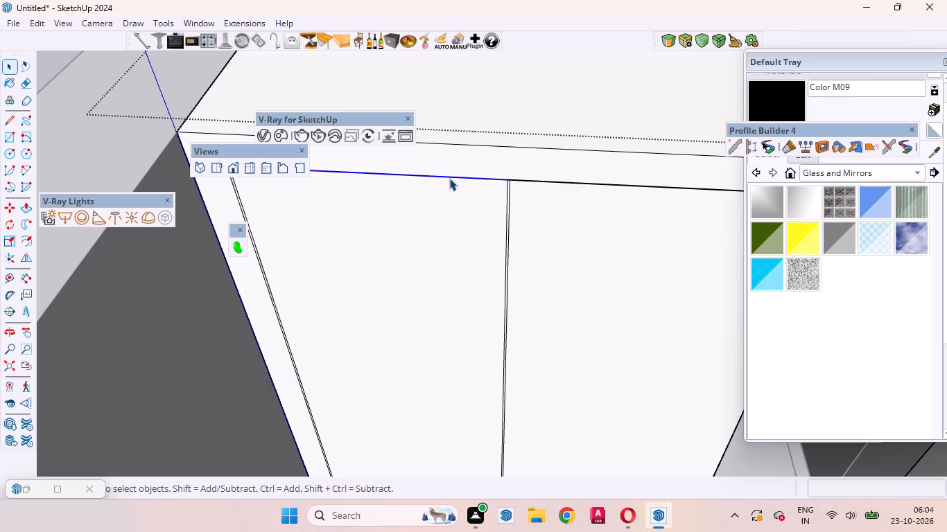
{"action": "left_click", "coordinate": [521, 181], "text": "ctrl+alt"}
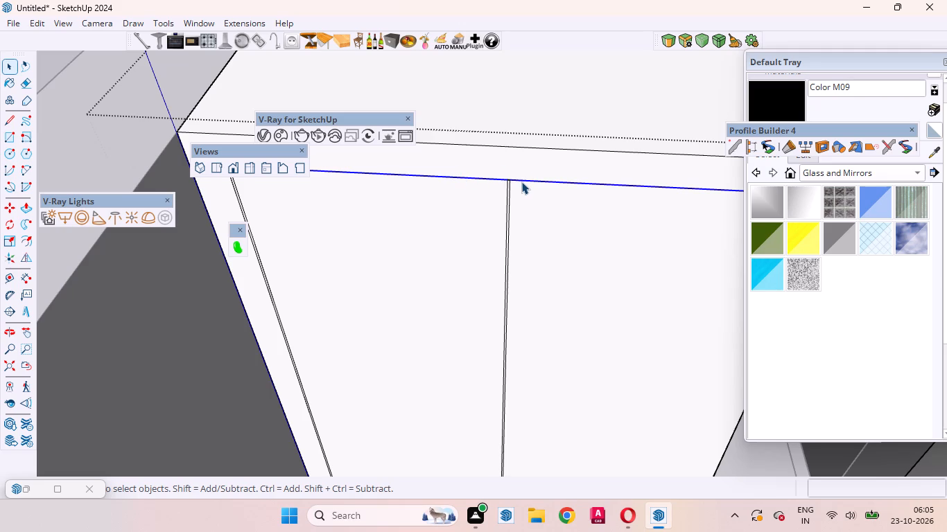
{"action": "key", "text": "m"}
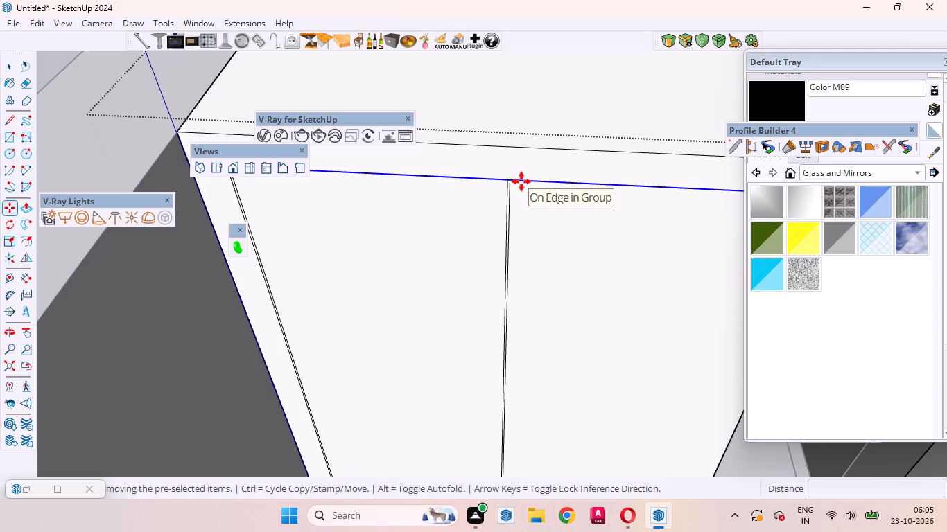
{"action": "left_click", "coordinate": [562, 212]}
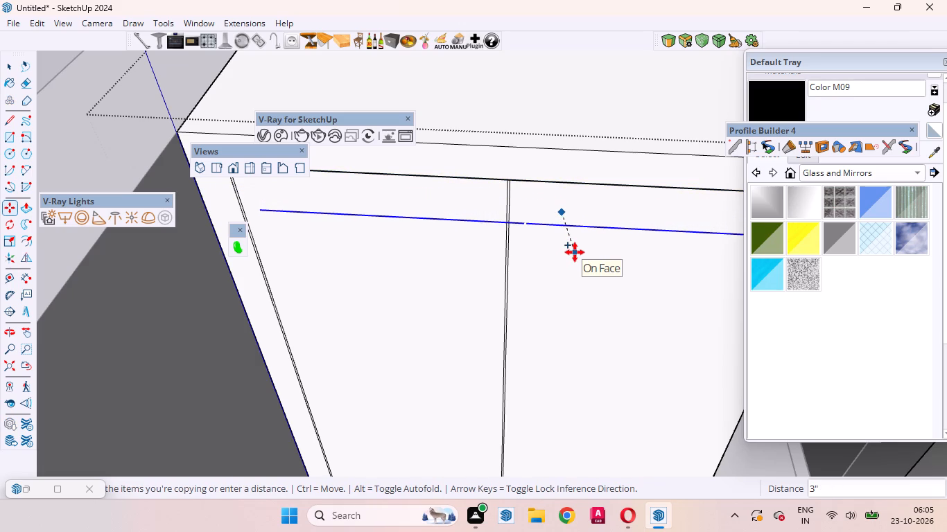
{"action": "key", "text": "Up"}
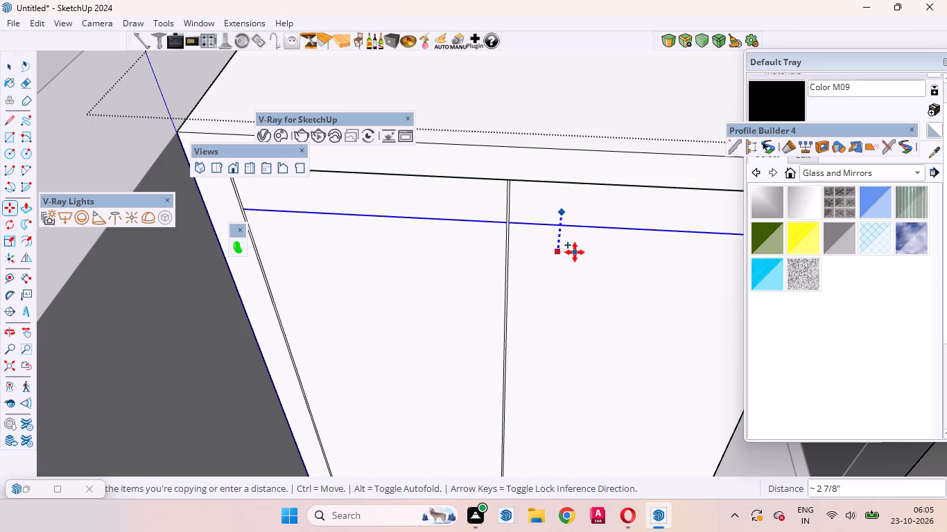
{"action": "key", "text": "3"}
{"action": "type", "text": "mm"}
{"action": "key", "text": "Return"}
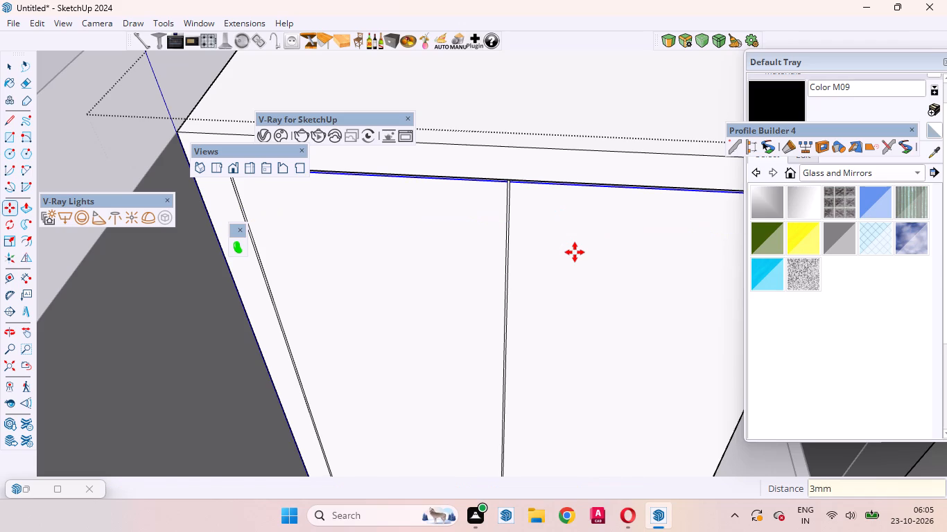
{"action": "key", "text": "space"}
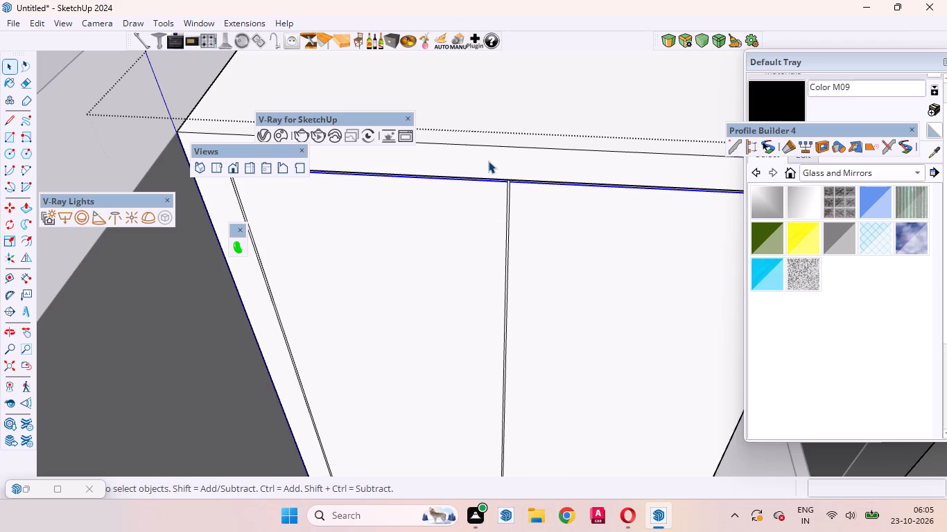
Erase the short line stubs crossing the top gap at the tall cabinet's central divider and outer top corner.
{"action": "scroll", "coordinate": [488, 161], "scroll_direction": "up", "scroll_amount": 20}
{"action": "scroll", "coordinate": [488, 161], "scroll_direction": "up", "scroll_amount": 7}
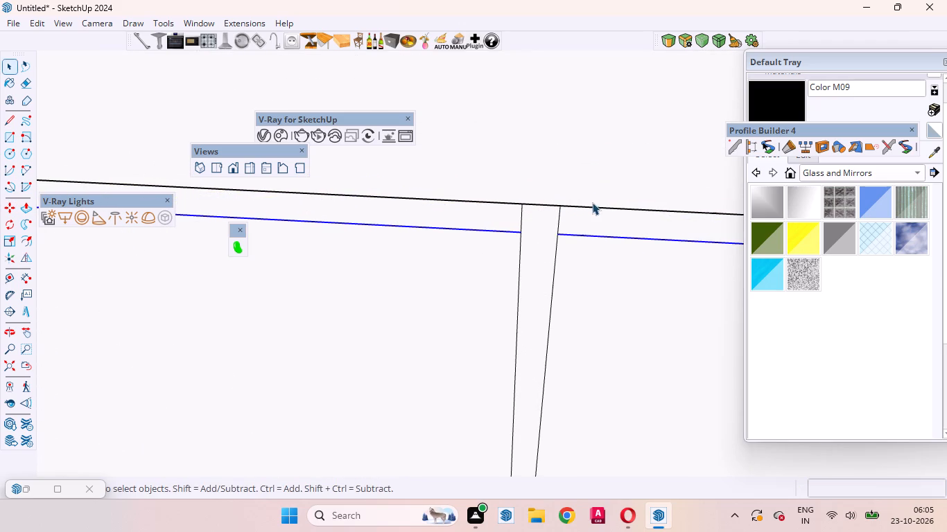
{"action": "left_click", "coordinate": [560, 224]}
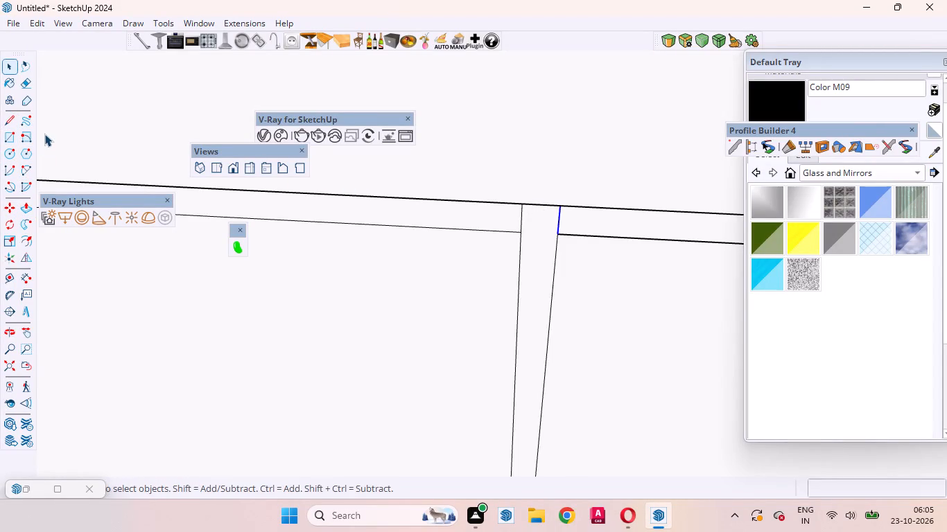
{"action": "left_click", "coordinate": [33, 83]}
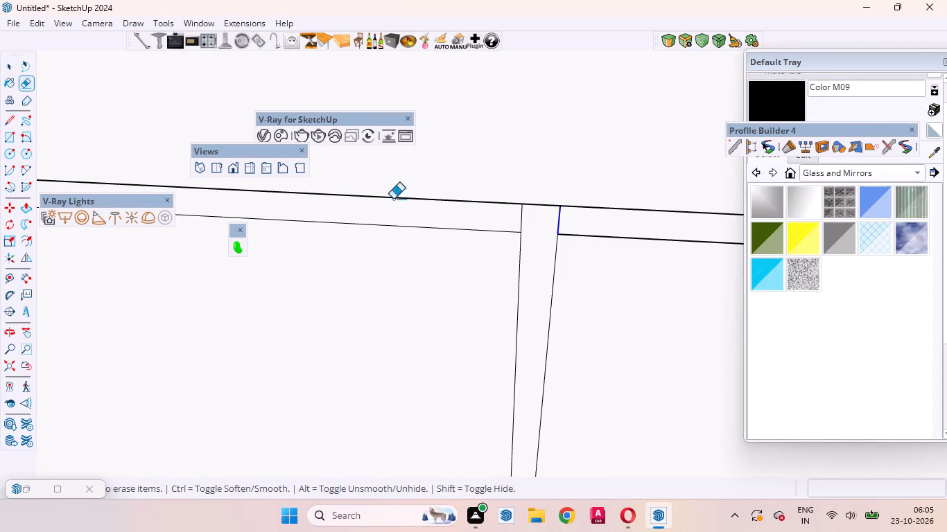
{"action": "left_click_drag", "start_coordinate": [576, 220], "coordinate": [498, 220]}
{"action": "scroll", "coordinate": [565, 231], "scroll_direction": "down", "scroll_amount": 20}
{"action": "scroll", "coordinate": [565, 231], "scroll_direction": "down", "scroll_amount": 5}
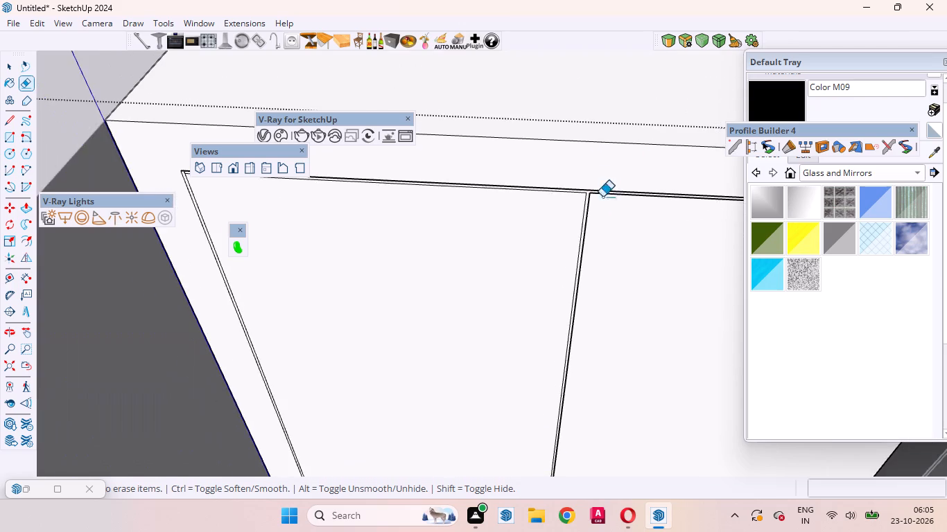
{"action": "scroll", "coordinate": [602, 197], "scroll_direction": "down", "scroll_amount": 6}
{"action": "scroll", "coordinate": [331, 221], "scroll_direction": "up", "scroll_amount": 15}
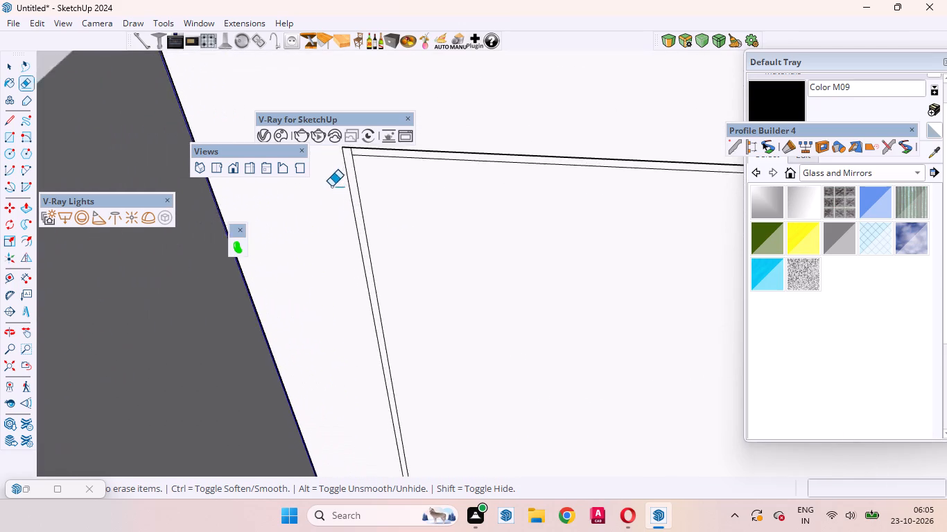
{"action": "scroll", "coordinate": [453, 240], "scroll_direction": "down", "scroll_amount": 6}
{"action": "scroll", "coordinate": [437, 233], "scroll_direction": "up", "scroll_amount": 11}
{"action": "scroll", "coordinate": [402, 186], "scroll_direction": "up", "scroll_amount": 7}
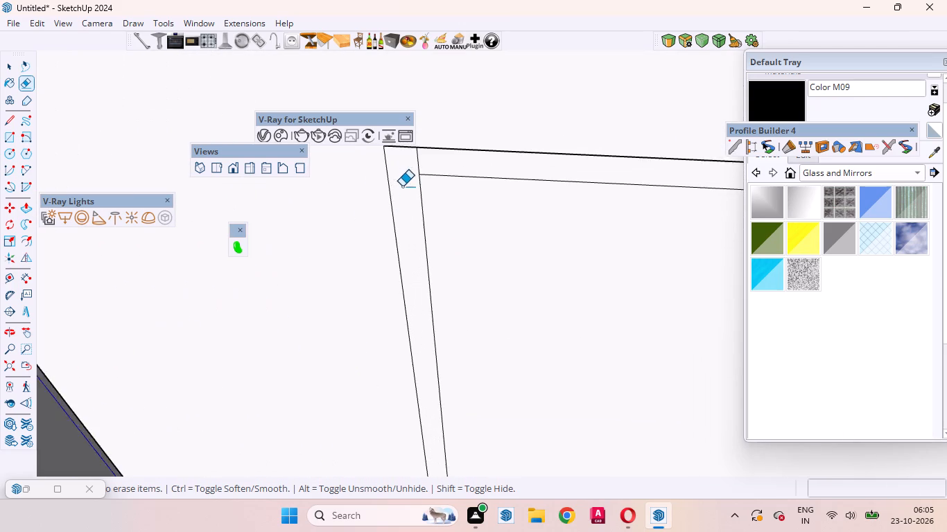
{"action": "scroll", "coordinate": [402, 186], "scroll_direction": "up", "scroll_amount": 4}
{"action": "left_click_drag", "start_coordinate": [462, 142], "coordinate": [421, 143]}
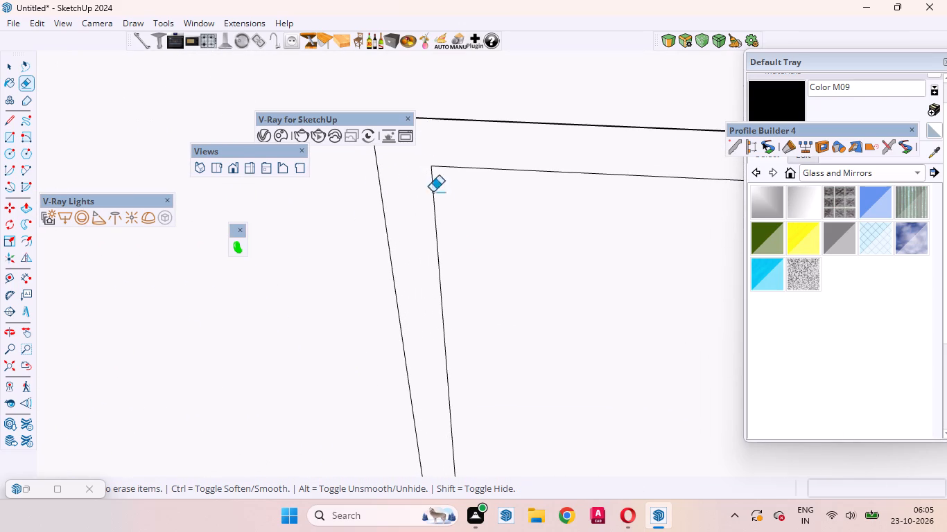
Erase the two line stubs crossing the wide cabinet's top gap at the divider nearest the tall cabinet.
{"action": "scroll", "coordinate": [443, 245], "scroll_direction": "down", "scroll_amount": 20}
{"action": "scroll", "coordinate": [443, 245], "scroll_direction": "down", "scroll_amount": 16}
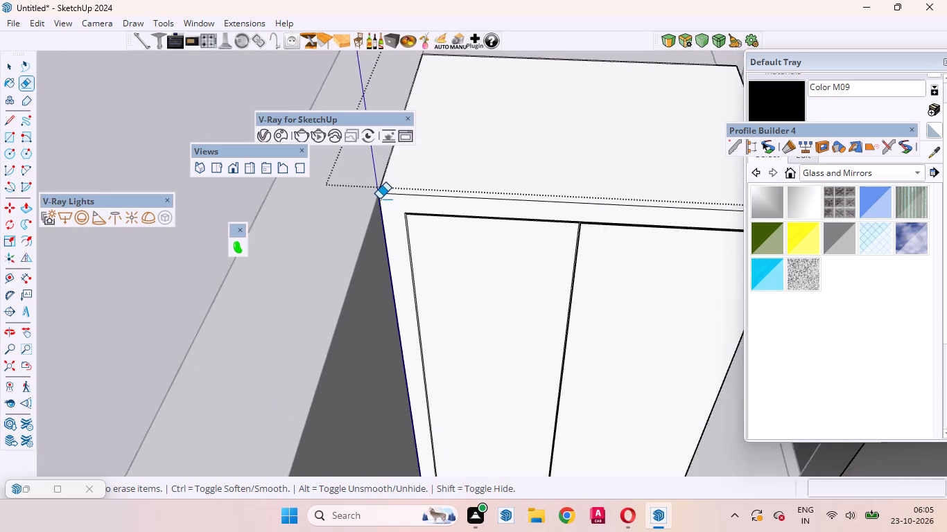
{"action": "scroll", "coordinate": [379, 199], "scroll_direction": "down", "scroll_amount": 20}
{"action": "scroll", "coordinate": [609, 208], "scroll_direction": "up", "scroll_amount": 6}
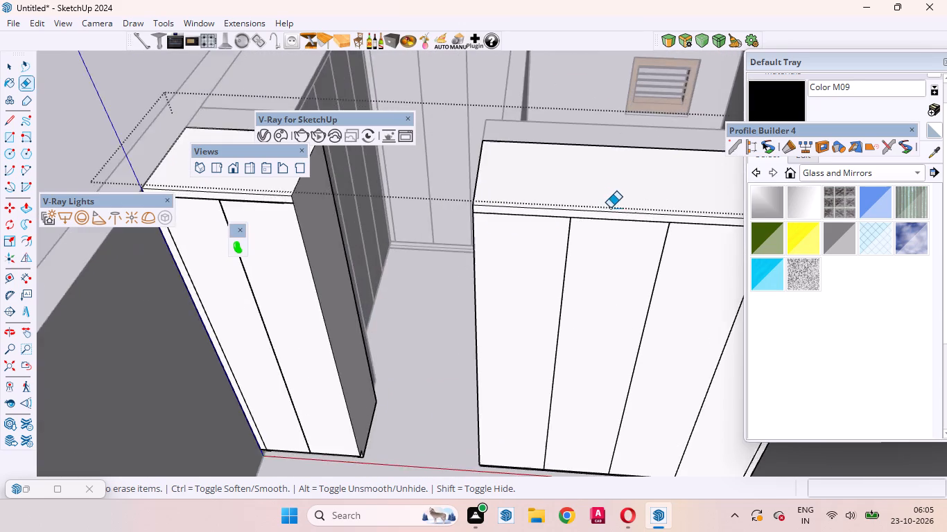
{"action": "scroll", "coordinate": [610, 208], "scroll_direction": "up", "scroll_amount": 20}
{"action": "scroll", "coordinate": [610, 208], "scroll_direction": "up", "scroll_amount": 16}
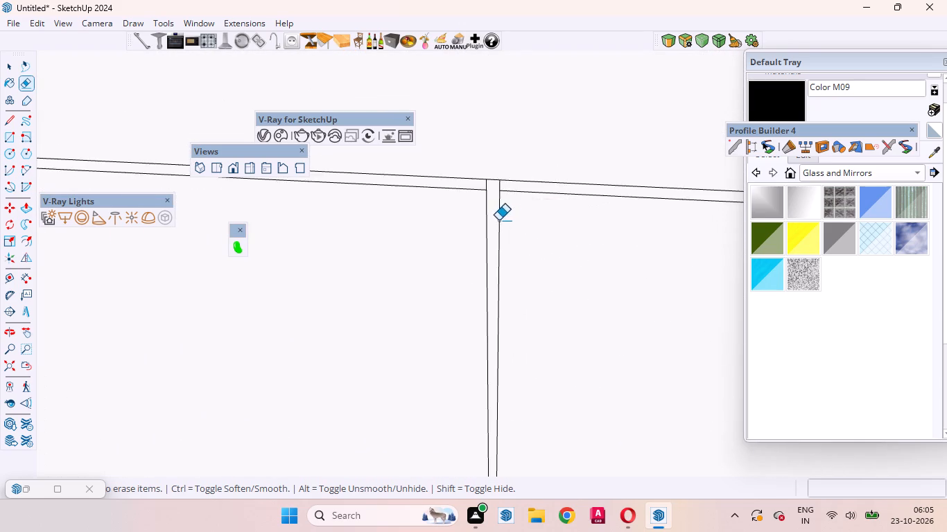
{"action": "scroll", "coordinate": [498, 220], "scroll_direction": "up", "scroll_amount": 2}
{"action": "scroll", "coordinate": [440, 150], "scroll_direction": "up", "scroll_amount": 14}
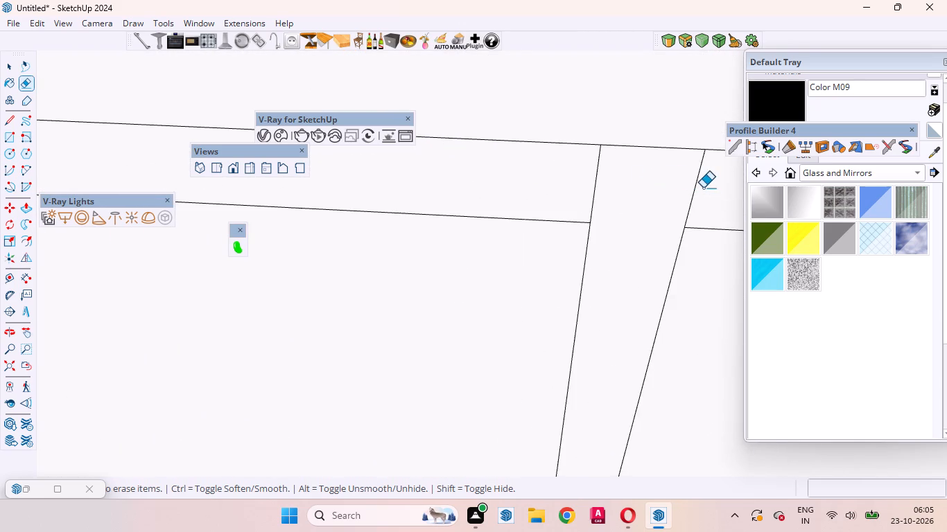
{"action": "left_click_drag", "start_coordinate": [708, 188], "coordinate": [565, 192]}
Erase the line stub crossing the top gap at the wide cabinet's top corner farthest from the tall cabinet.
{"action": "scroll", "coordinate": [589, 222], "scroll_direction": "down", "scroll_amount": 2}
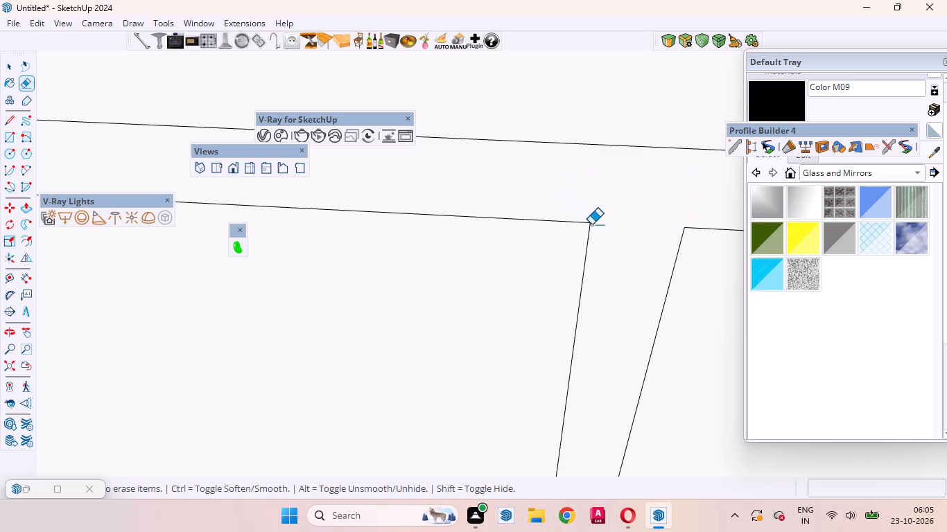
{"action": "scroll", "coordinate": [591, 224], "scroll_direction": "down", "scroll_amount": 20}
{"action": "scroll", "coordinate": [591, 224], "scroll_direction": "down", "scroll_amount": 20}
{"action": "scroll", "coordinate": [591, 224], "scroll_direction": "down", "scroll_amount": 3}
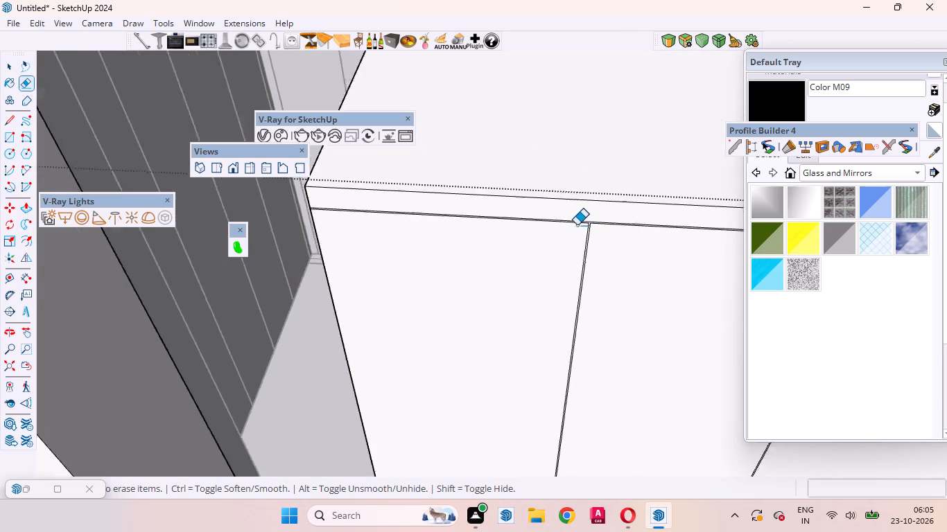
{"action": "scroll", "coordinate": [487, 241], "scroll_direction": "down", "scroll_amount": 5}
{"action": "scroll", "coordinate": [682, 242], "scroll_direction": "up", "scroll_amount": 1}
{"action": "scroll", "coordinate": [474, 246], "scroll_direction": "down", "scroll_amount": 6}
{"action": "scroll", "coordinate": [404, 251], "scroll_direction": "down", "scroll_amount": 2}
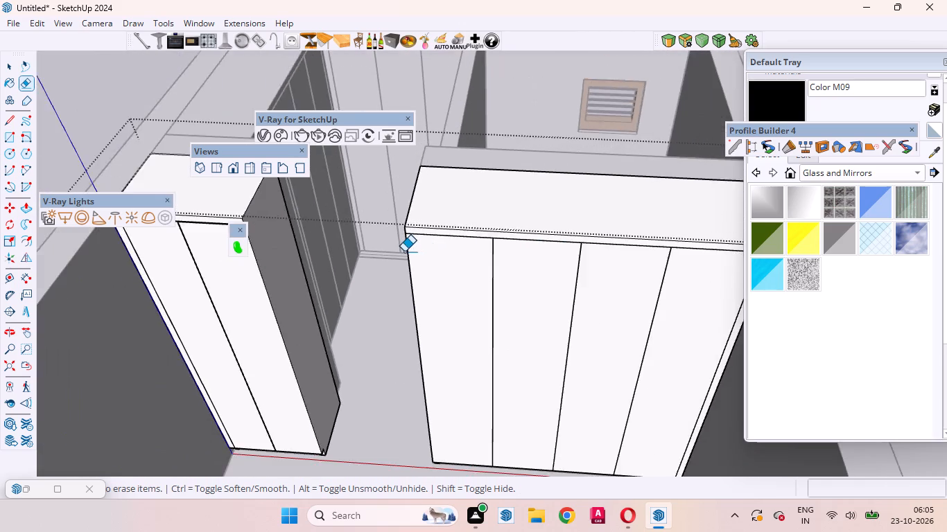
{"action": "scroll", "coordinate": [404, 251], "scroll_direction": "down", "scroll_amount": 3}
{"action": "scroll", "coordinate": [547, 251], "scroll_direction": "up", "scroll_amount": 20}
{"action": "scroll", "coordinate": [547, 251], "scroll_direction": "up", "scroll_amount": 3}
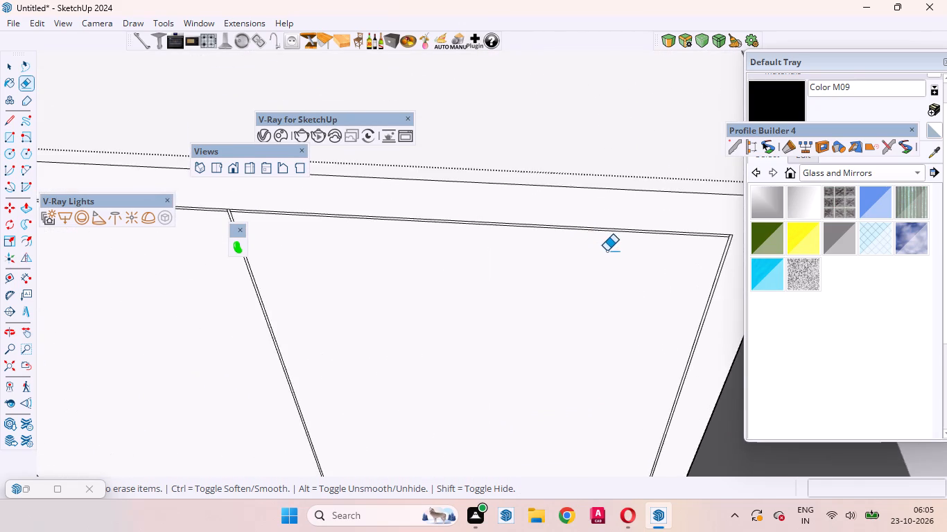
{"action": "scroll", "coordinate": [605, 251], "scroll_direction": "down", "scroll_amount": 7}
{"action": "scroll", "coordinate": [644, 254], "scroll_direction": "up", "scroll_amount": 19}
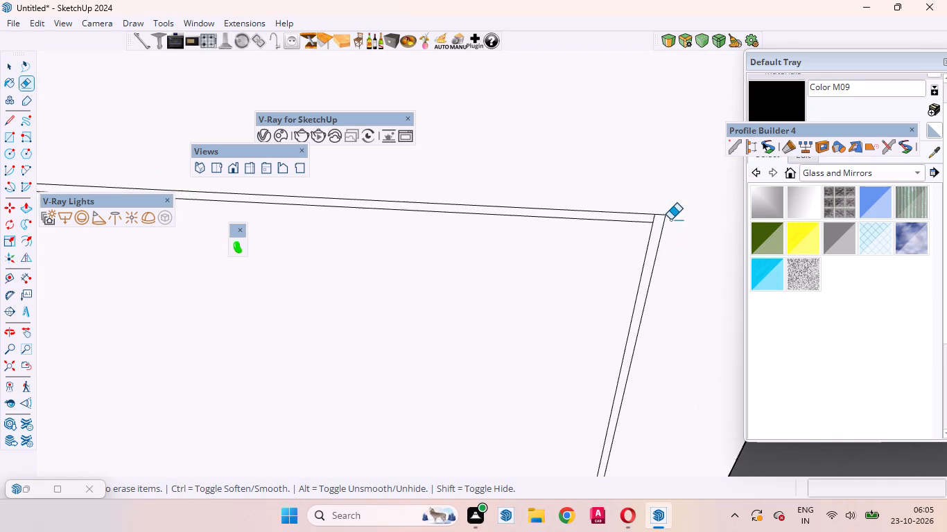
{"action": "scroll", "coordinate": [670, 220], "scroll_direction": "up", "scroll_amount": 17}
{"action": "left_click_drag", "start_coordinate": [608, 218], "coordinate": [531, 218]}
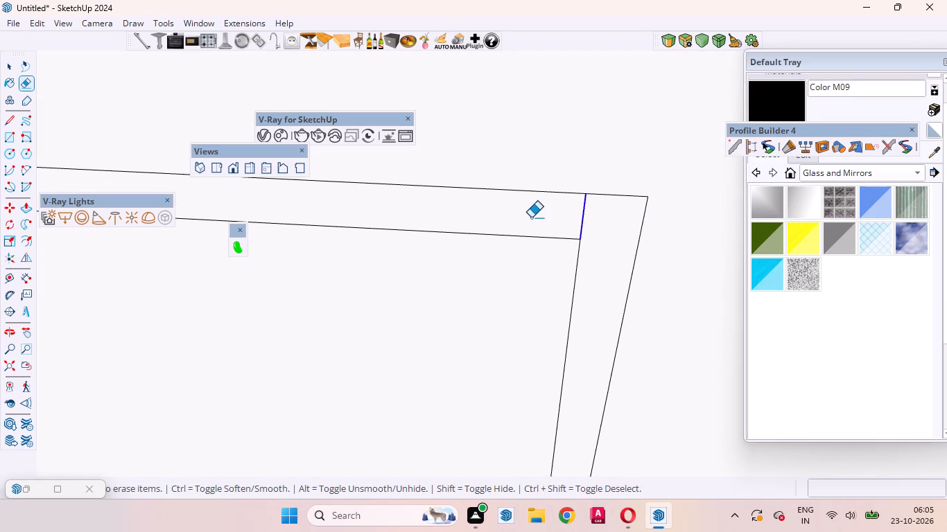
Erase the two line stubs crossing the wide cabinet's top gap at the divider farthest from the tall cabinet.
{"action": "scroll", "coordinate": [602, 229], "scroll_direction": "down", "scroll_amount": 20}
{"action": "scroll", "coordinate": [602, 229], "scroll_direction": "down", "scroll_amount": 14}
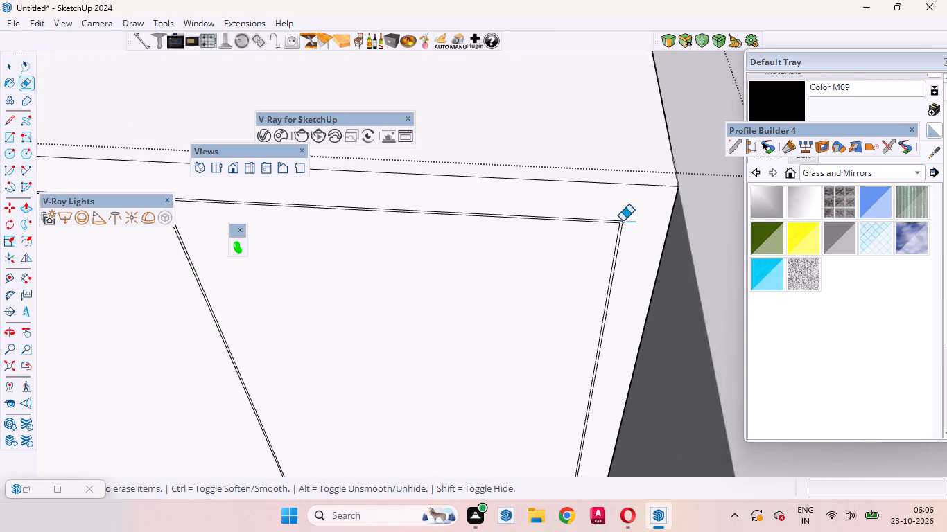
{"action": "scroll", "coordinate": [623, 221], "scroll_direction": "down", "scroll_amount": 7}
{"action": "scroll", "coordinate": [540, 220], "scroll_direction": "down", "scroll_amount": 3}
{"action": "scroll", "coordinate": [415, 245], "scroll_direction": "up", "scroll_amount": 7}
{"action": "scroll", "coordinate": [436, 183], "scroll_direction": "up", "scroll_amount": 4}
{"action": "scroll", "coordinate": [464, 183], "scroll_direction": "up", "scroll_amount": 20}
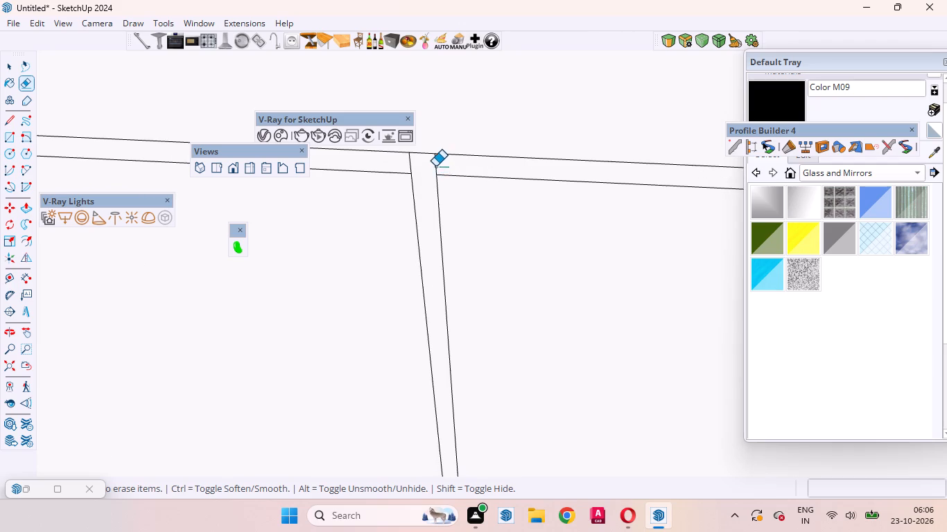
{"action": "left_click_drag", "start_coordinate": [440, 163], "coordinate": [419, 160]}
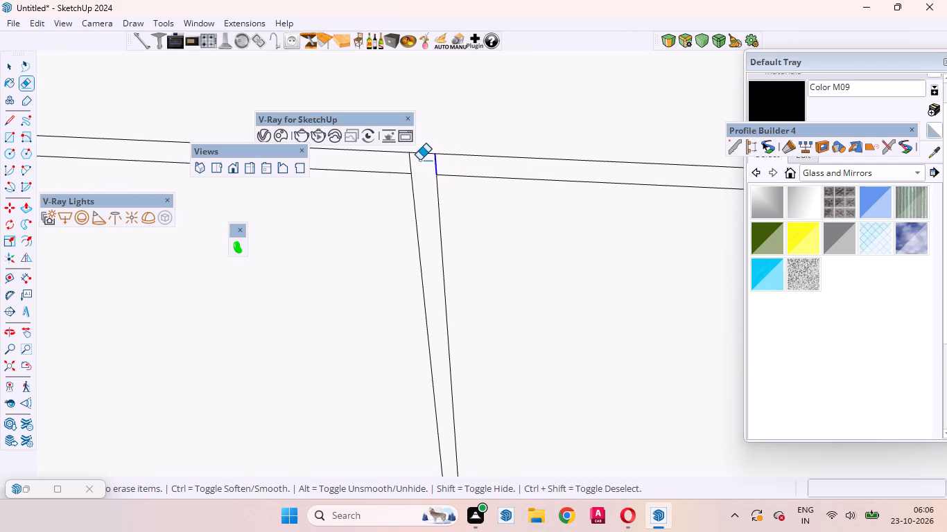
{"action": "left_click_drag", "start_coordinate": [419, 160], "coordinate": [401, 160]}
Erase the two line stubs crossing the wide cabinet's top gap at its middle divider.
{"action": "scroll", "coordinate": [553, 215], "scroll_direction": "down", "scroll_amount": 4}
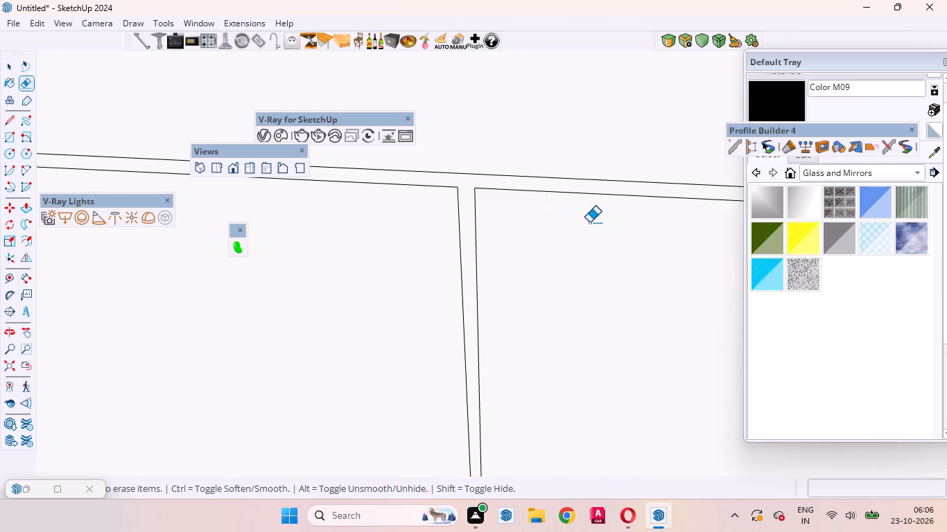
{"action": "scroll", "coordinate": [596, 274], "scroll_direction": "down", "scroll_amount": 20}
{"action": "scroll", "coordinate": [596, 274], "scroll_direction": "down", "scroll_amount": 1}
{"action": "scroll", "coordinate": [412, 348], "scroll_direction": "down", "scroll_amount": 3}
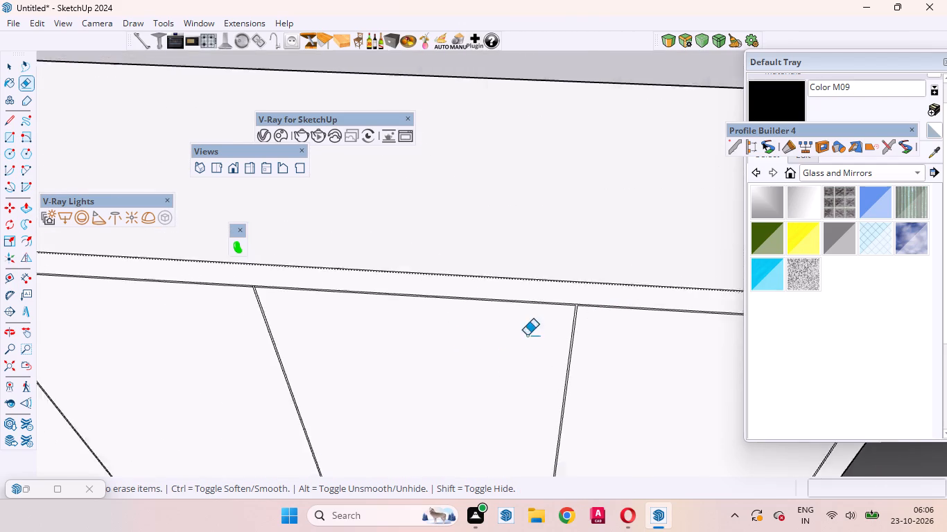
{"action": "scroll", "coordinate": [527, 335], "scroll_direction": "down", "scroll_amount": 7}
{"action": "scroll", "coordinate": [356, 317], "scroll_direction": "up", "scroll_amount": 4}
{"action": "scroll", "coordinate": [302, 300], "scroll_direction": "up", "scroll_amount": 5}
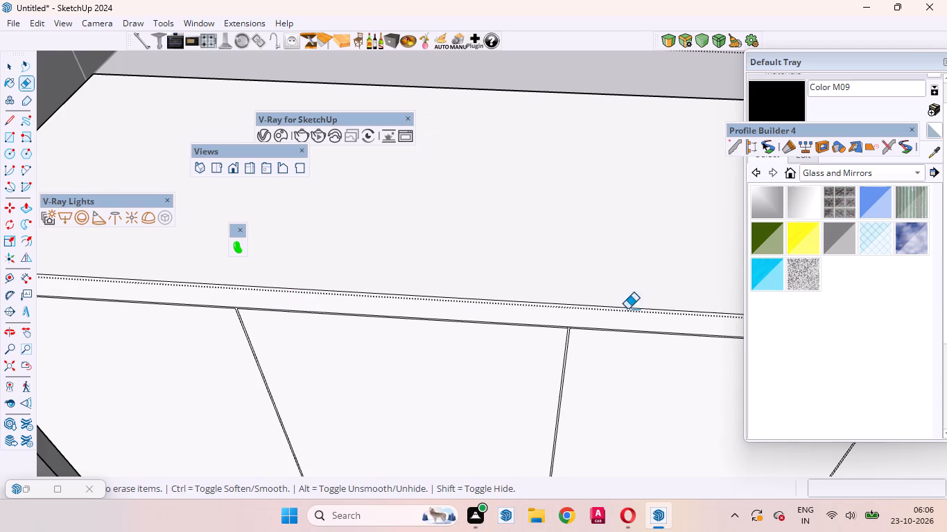
{"action": "scroll", "coordinate": [660, 316], "scroll_direction": "up", "scroll_amount": 4}
{"action": "scroll", "coordinate": [596, 343], "scroll_direction": "up", "scroll_amount": 14}
{"action": "scroll", "coordinate": [437, 323], "scroll_direction": "up", "scroll_amount": 5}
{"action": "scroll", "coordinate": [355, 272], "scroll_direction": "up", "scroll_amount": 18}
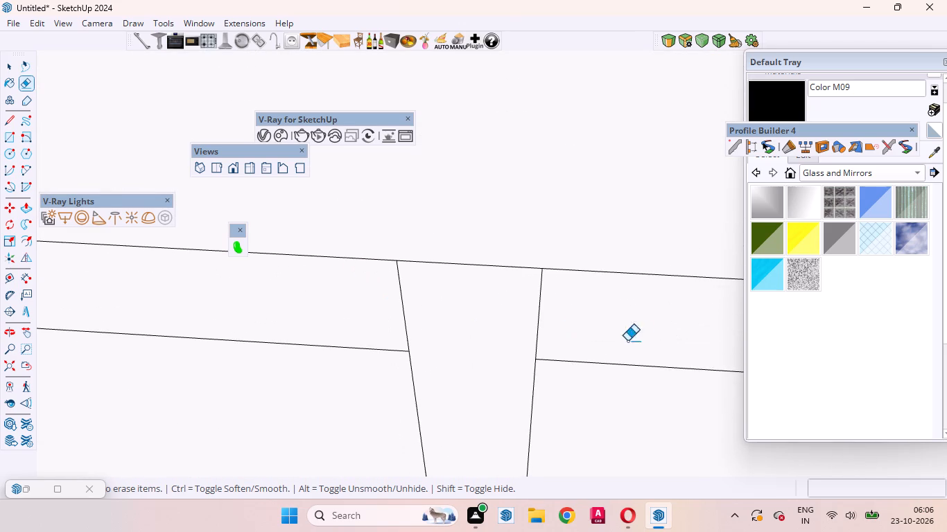
{"action": "left_click_drag", "start_coordinate": [626, 310], "coordinate": [369, 315]}
Push the wide cabinet's connected gap face inward with Push/Pull, repeating the previous distance.
{"action": "key", "text": "space"}
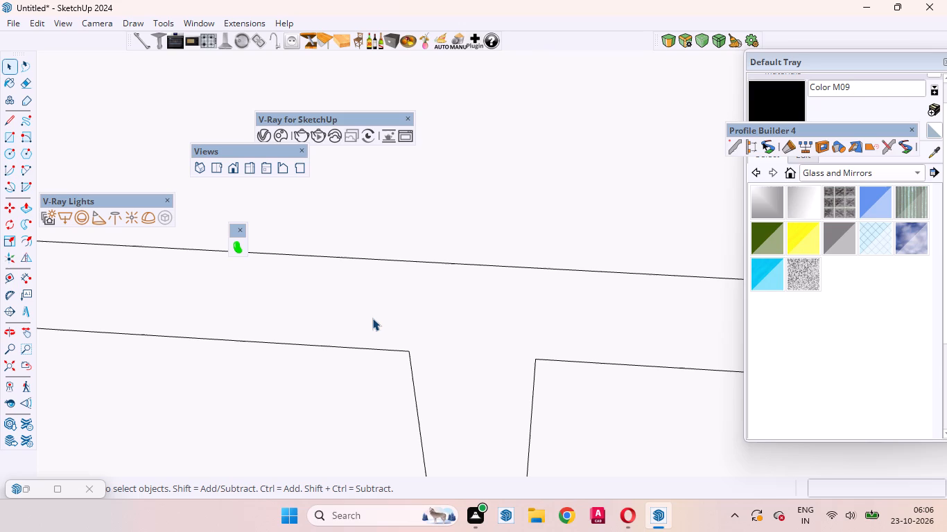
{"action": "double_click", "coordinate": [449, 300]}
{"action": "left_click", "coordinate": [455, 308]}
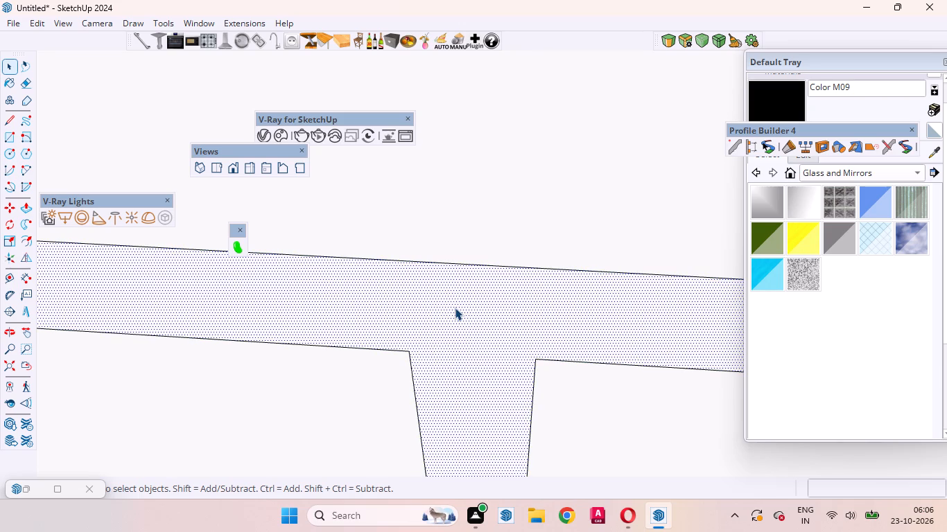
{"action": "key", "text": "p"}
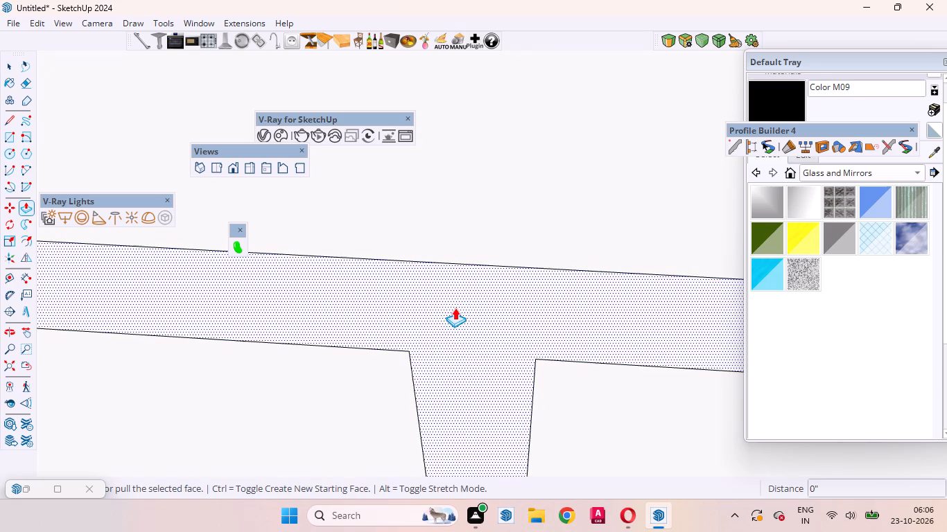
{"action": "double_click", "coordinate": [455, 308]}
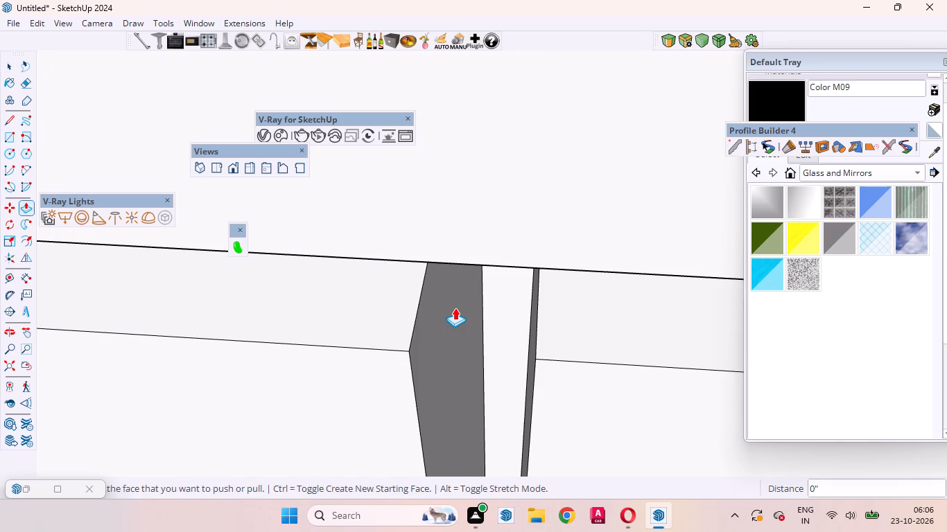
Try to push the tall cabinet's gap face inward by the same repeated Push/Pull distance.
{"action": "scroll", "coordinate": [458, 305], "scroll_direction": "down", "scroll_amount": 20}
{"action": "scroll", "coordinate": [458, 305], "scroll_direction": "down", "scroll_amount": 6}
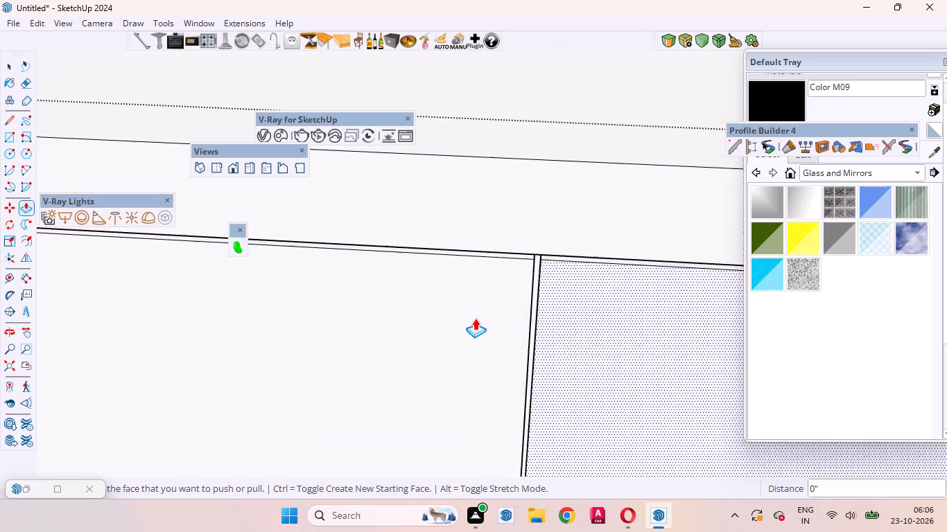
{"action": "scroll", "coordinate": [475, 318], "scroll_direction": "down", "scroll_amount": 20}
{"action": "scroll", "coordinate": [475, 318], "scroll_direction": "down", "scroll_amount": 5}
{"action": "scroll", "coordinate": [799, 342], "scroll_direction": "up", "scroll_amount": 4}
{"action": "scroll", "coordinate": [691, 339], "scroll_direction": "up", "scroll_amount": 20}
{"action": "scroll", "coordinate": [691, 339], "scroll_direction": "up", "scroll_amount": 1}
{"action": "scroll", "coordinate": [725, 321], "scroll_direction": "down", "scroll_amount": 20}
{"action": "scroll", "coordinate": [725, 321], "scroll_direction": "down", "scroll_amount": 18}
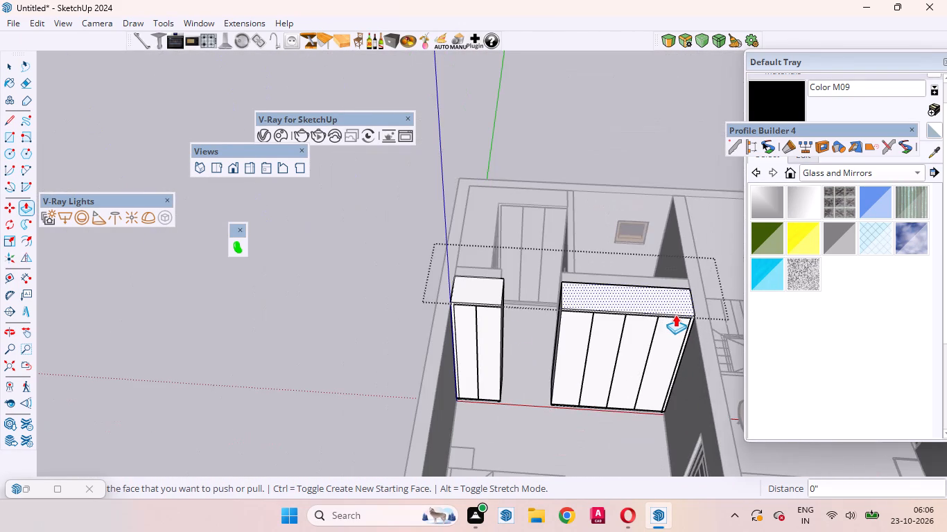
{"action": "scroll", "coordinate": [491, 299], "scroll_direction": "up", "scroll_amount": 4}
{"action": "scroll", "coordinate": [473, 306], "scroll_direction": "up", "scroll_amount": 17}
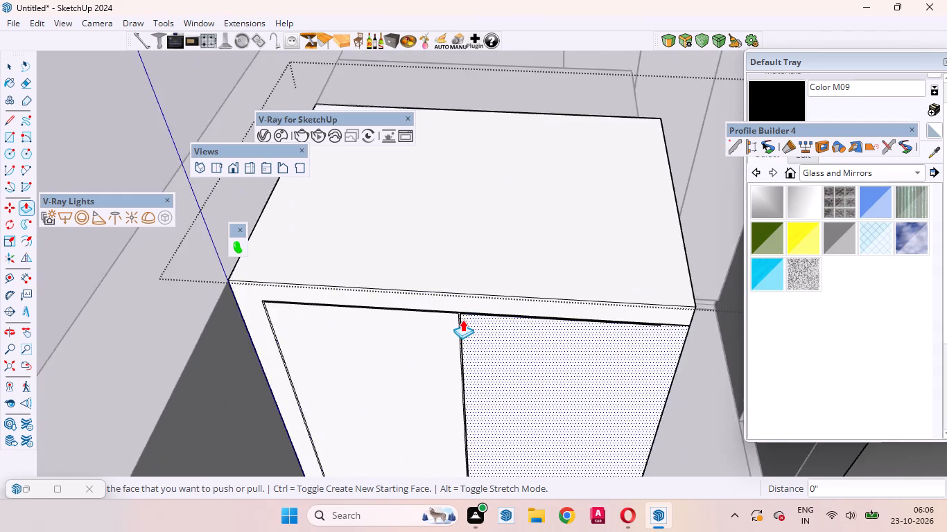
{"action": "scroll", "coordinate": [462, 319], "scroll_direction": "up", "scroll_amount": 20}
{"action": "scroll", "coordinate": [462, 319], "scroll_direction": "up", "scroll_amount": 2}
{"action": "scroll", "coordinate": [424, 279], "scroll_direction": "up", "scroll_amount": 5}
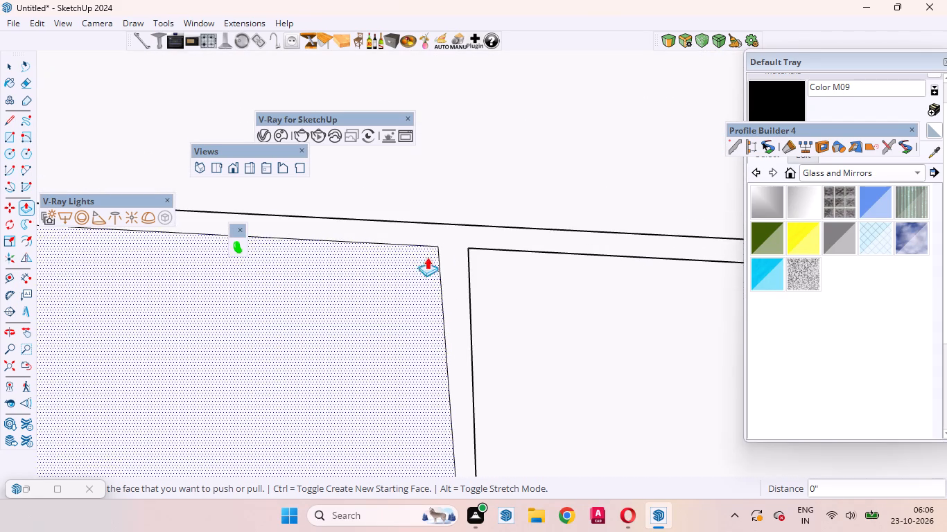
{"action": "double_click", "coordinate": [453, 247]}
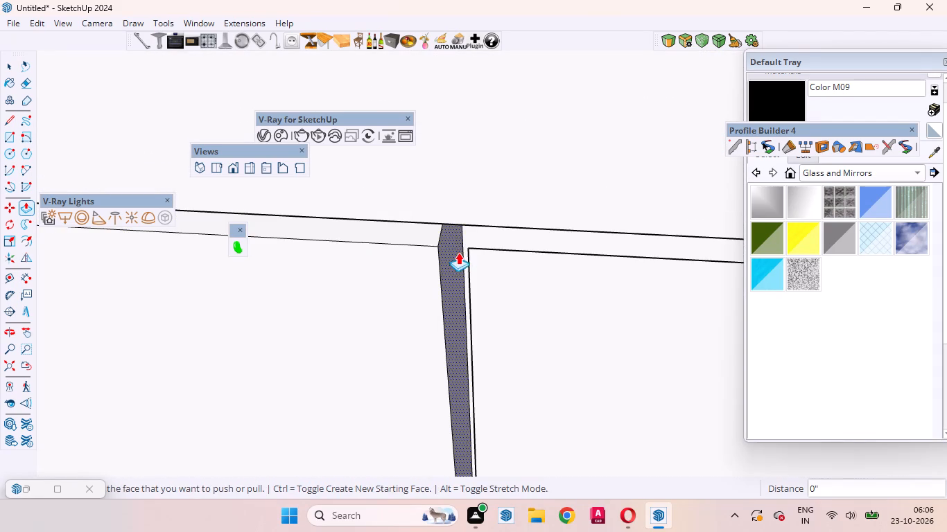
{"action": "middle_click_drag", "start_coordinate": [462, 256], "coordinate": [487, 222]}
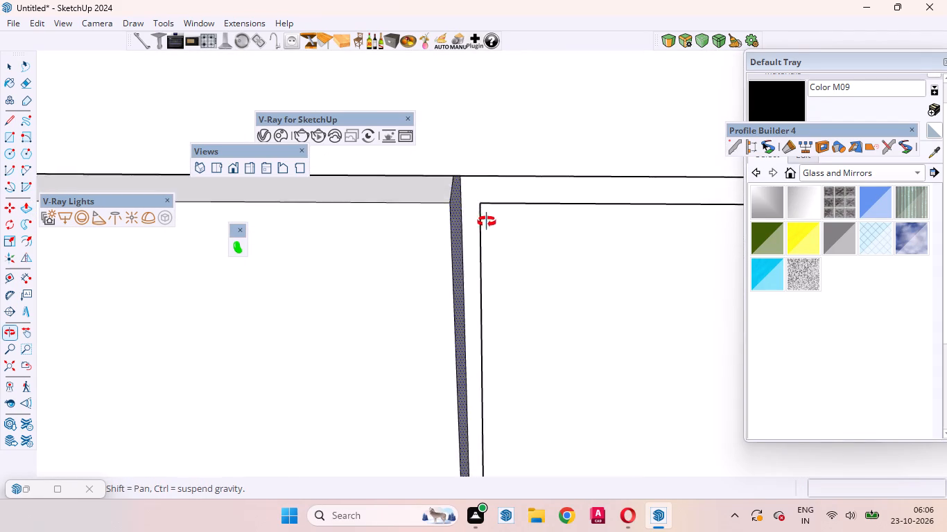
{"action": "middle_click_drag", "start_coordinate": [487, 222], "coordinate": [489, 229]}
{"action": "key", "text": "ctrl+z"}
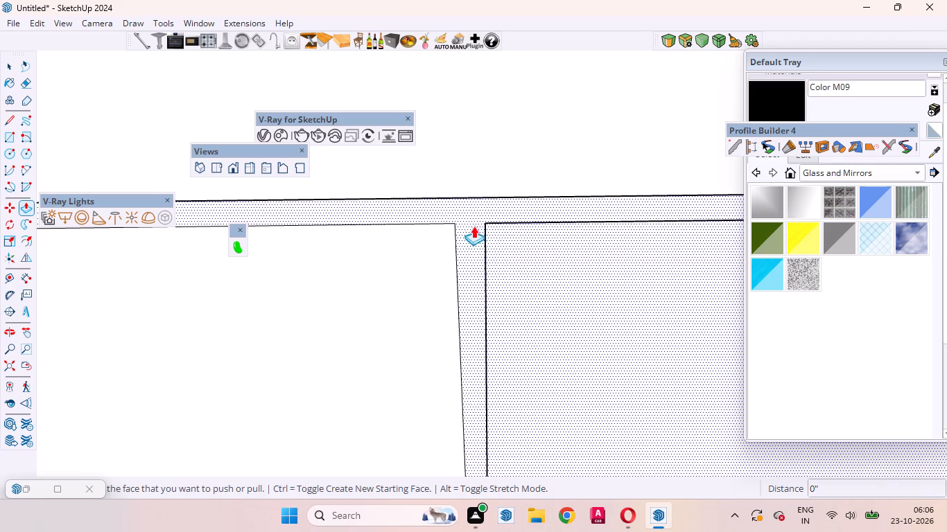
Draw a line about 2" long from the open end of the tall cabinet's lower top-gap line to the outer front edge.
{"action": "key", "text": "space"}
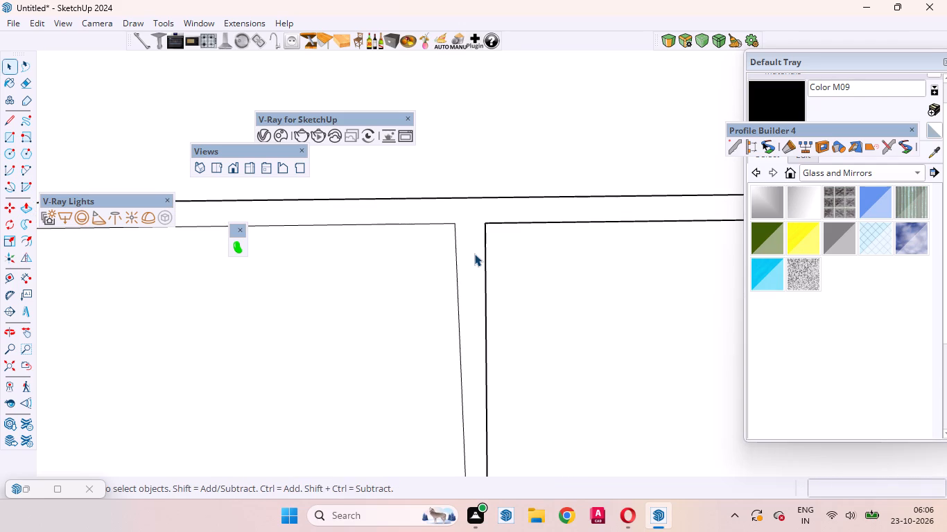
{"action": "scroll", "coordinate": [474, 254], "scroll_direction": "down", "scroll_amount": 3}
{"action": "scroll", "coordinate": [426, 215], "scroll_direction": "down", "scroll_amount": 20}
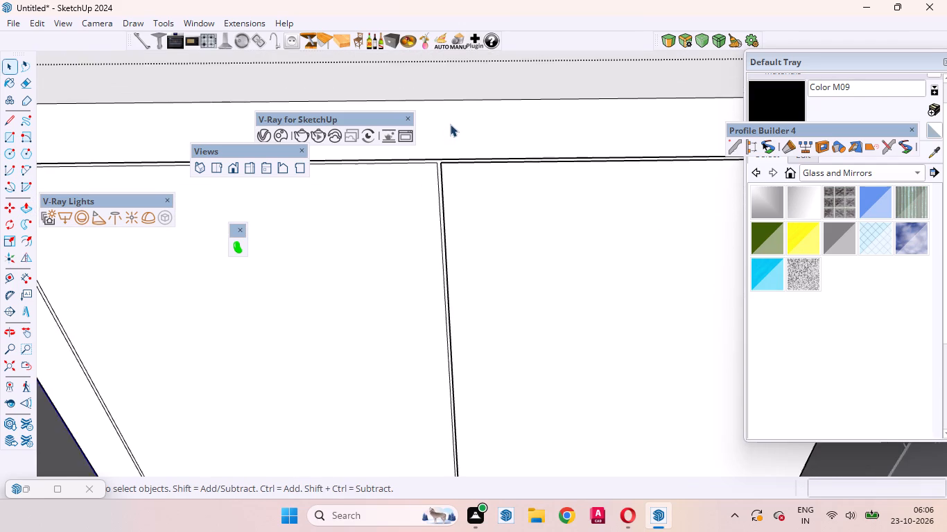
{"action": "scroll", "coordinate": [450, 124], "scroll_direction": "down", "scroll_amount": 6}
{"action": "scroll", "coordinate": [394, 235], "scroll_direction": "down", "scroll_amount": 5}
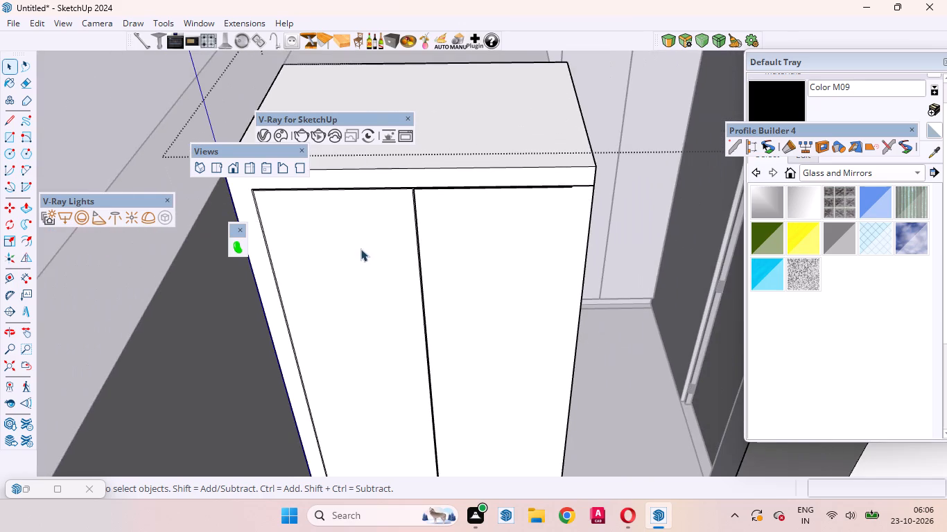
{"action": "scroll", "coordinate": [598, 164], "scroll_direction": "up", "scroll_amount": 5}
{"action": "scroll", "coordinate": [546, 173], "scroll_direction": "down", "scroll_amount": 3}
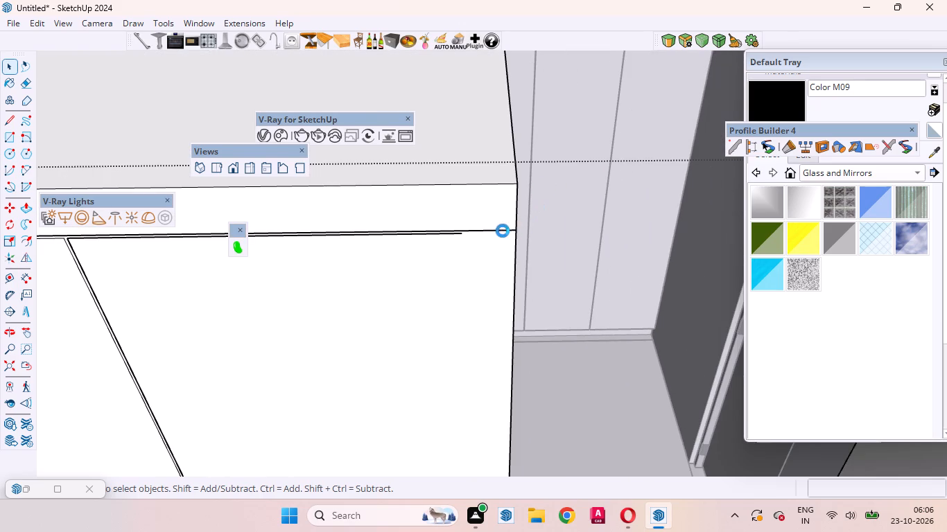
{"action": "scroll", "coordinate": [492, 233], "scroll_direction": "up", "scroll_amount": 1}
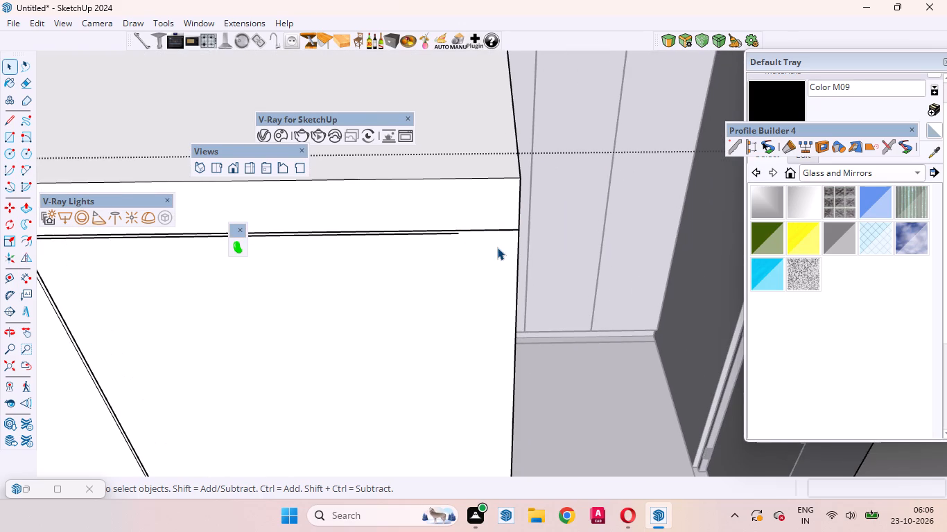
{"action": "key", "text": "l"}
{"action": "scroll", "coordinate": [451, 240], "scroll_direction": "up", "scroll_amount": 9}
{"action": "scroll", "coordinate": [498, 202], "scroll_direction": "up", "scroll_amount": 5}
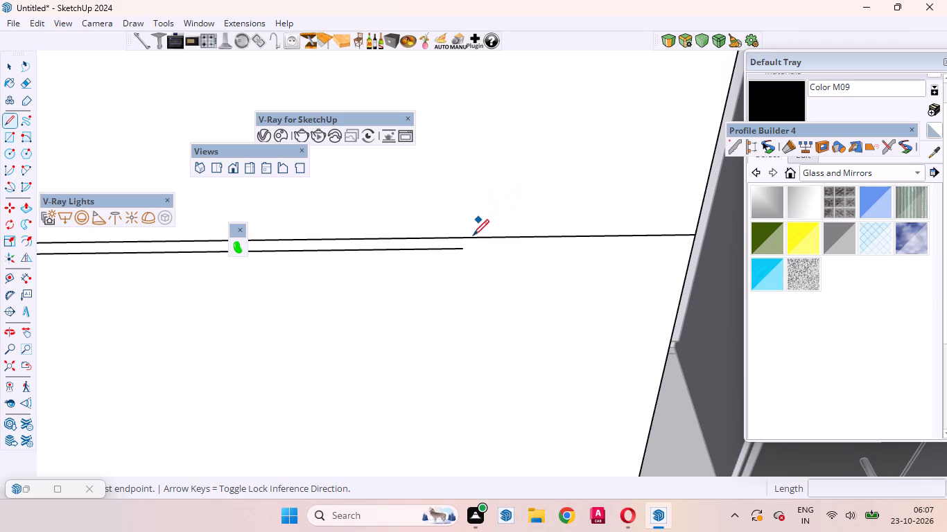
{"action": "left_click", "coordinate": [459, 249]}
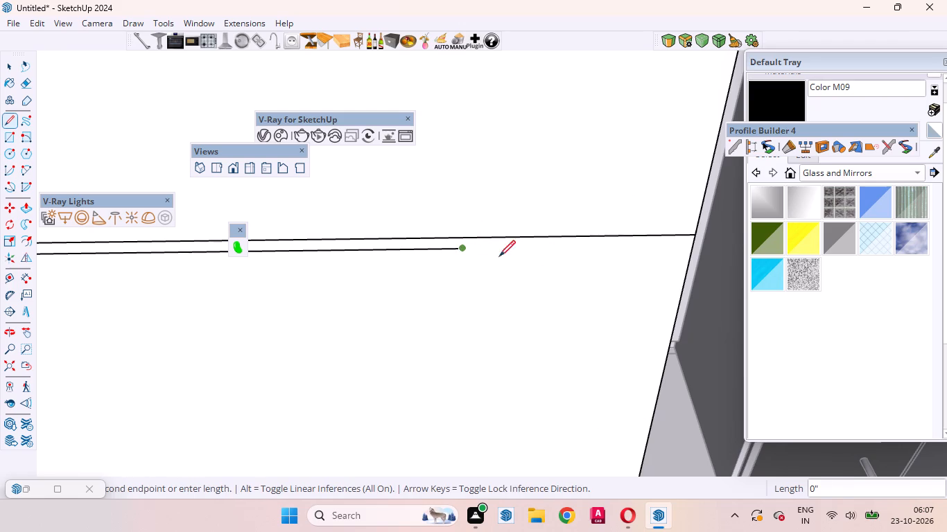
{"action": "left_click", "coordinate": [689, 251]}
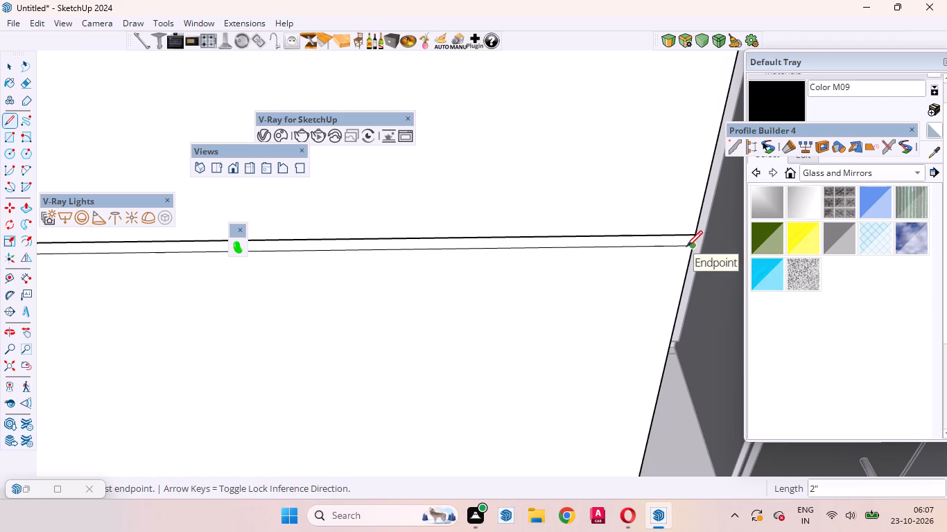
Push the tall cabinet's closed-off gap face inward with Push/Pull, repeating the previous distance.
{"action": "key", "text": "space"}
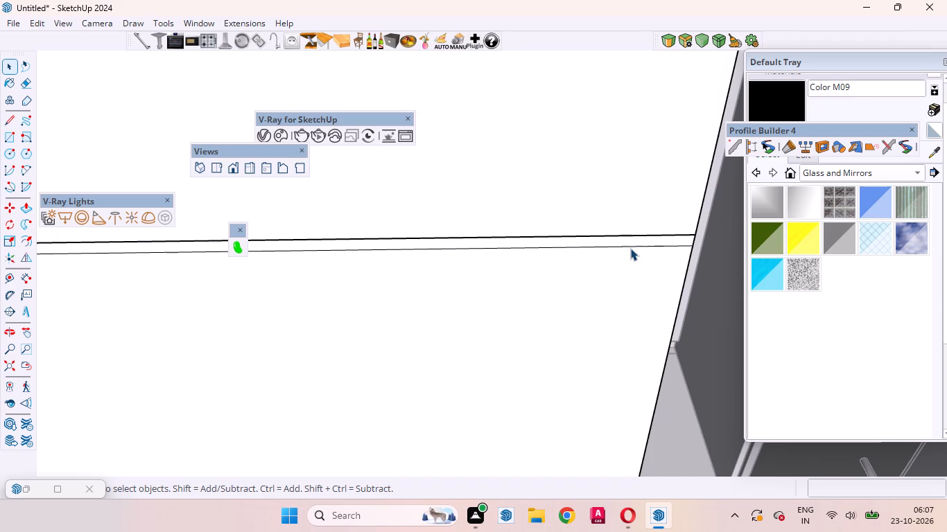
{"action": "left_click", "coordinate": [625, 243]}
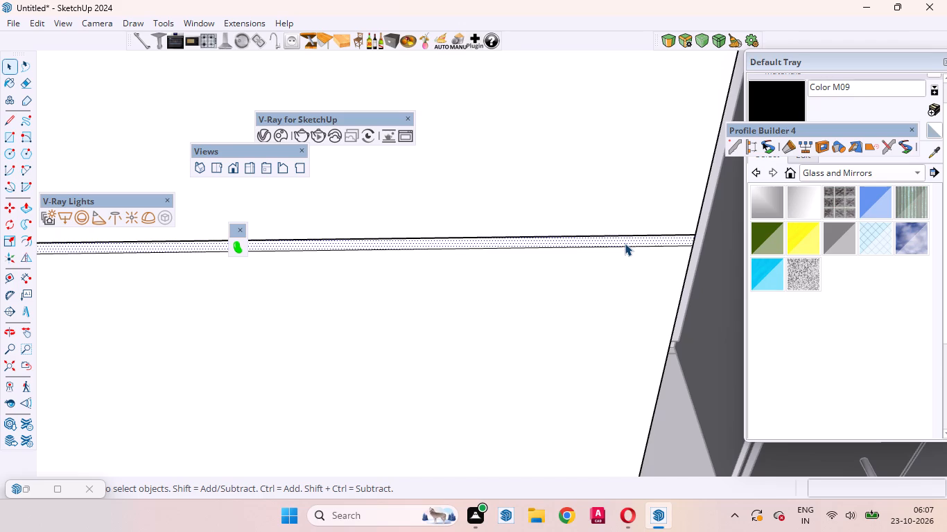
{"action": "key", "text": "p"}
{"action": "double_click", "coordinate": [625, 243]}
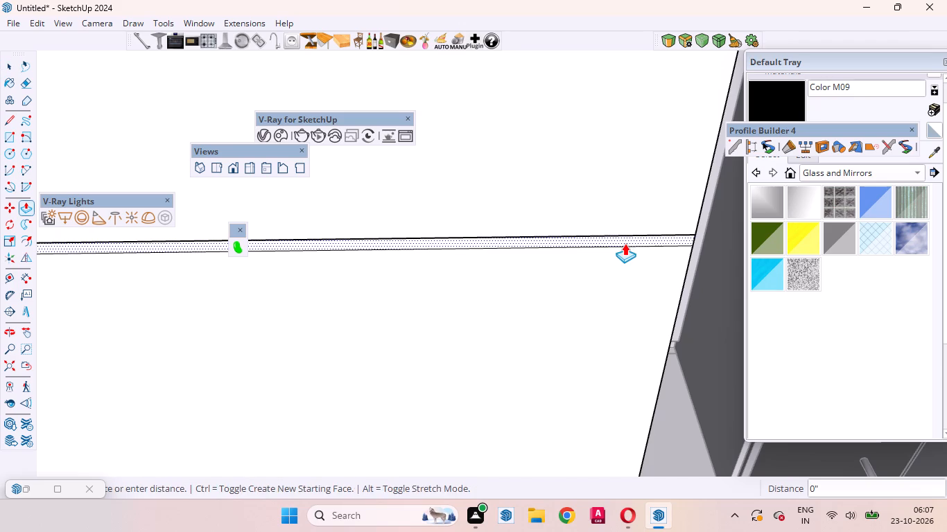
Examine the tall cabinet's recessed door gaps from its top corner down to its base, and both cabinet fronts together.
{"action": "scroll", "coordinate": [625, 243], "scroll_direction": "down", "scroll_amount": 7}
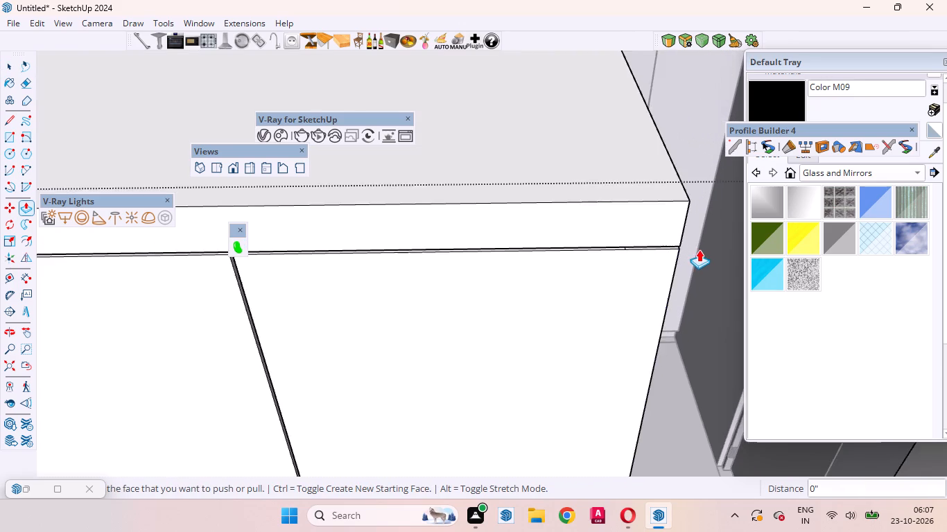
{"action": "scroll", "coordinate": [699, 249], "scroll_direction": "down", "scroll_amount": 12}
{"action": "scroll", "coordinate": [434, 193], "scroll_direction": "up", "scroll_amount": 1}
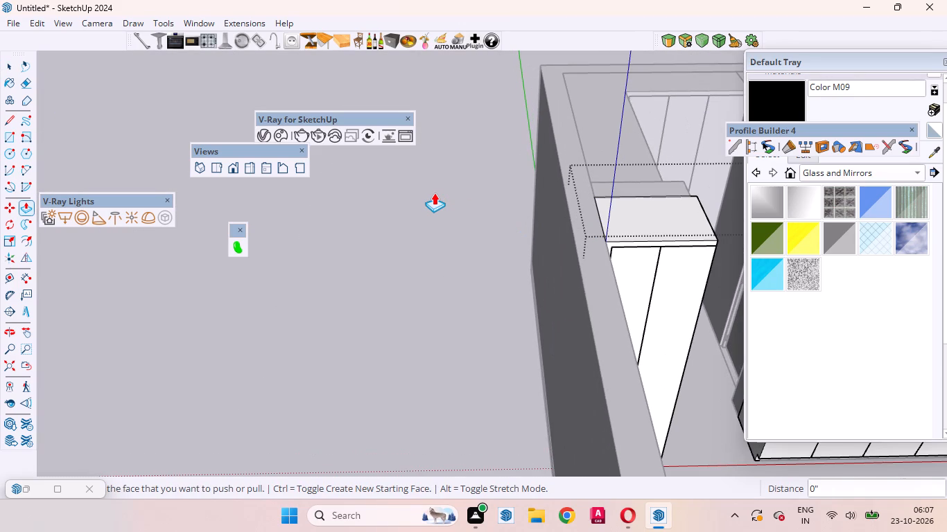
{"action": "key", "text": "space"}
{"action": "scroll", "coordinate": [472, 204], "scroll_direction": "down", "scroll_amount": 7}
{"action": "scroll", "coordinate": [580, 326], "scroll_direction": "up", "scroll_amount": 3}
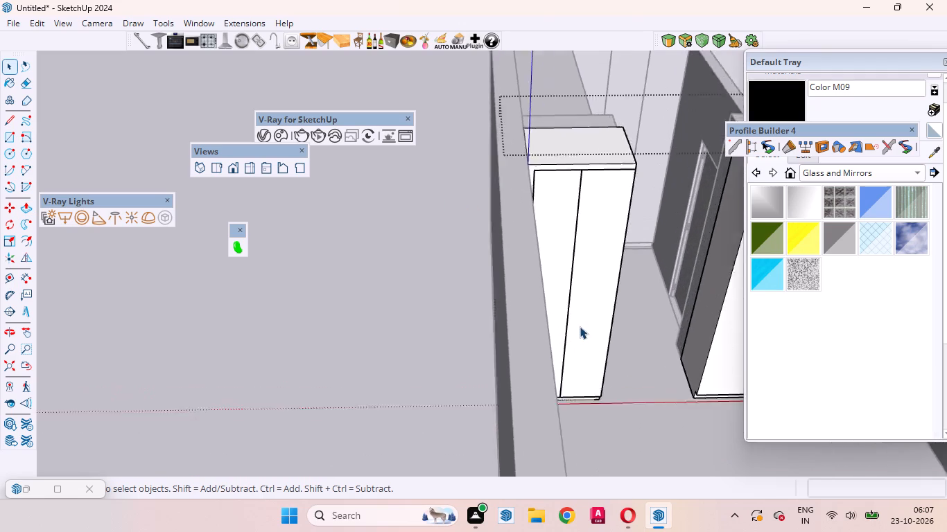
{"action": "scroll", "coordinate": [580, 326], "scroll_direction": "up", "scroll_amount": 11}
{"action": "middle_click_drag", "start_coordinate": [588, 432], "coordinate": [481, 446]}
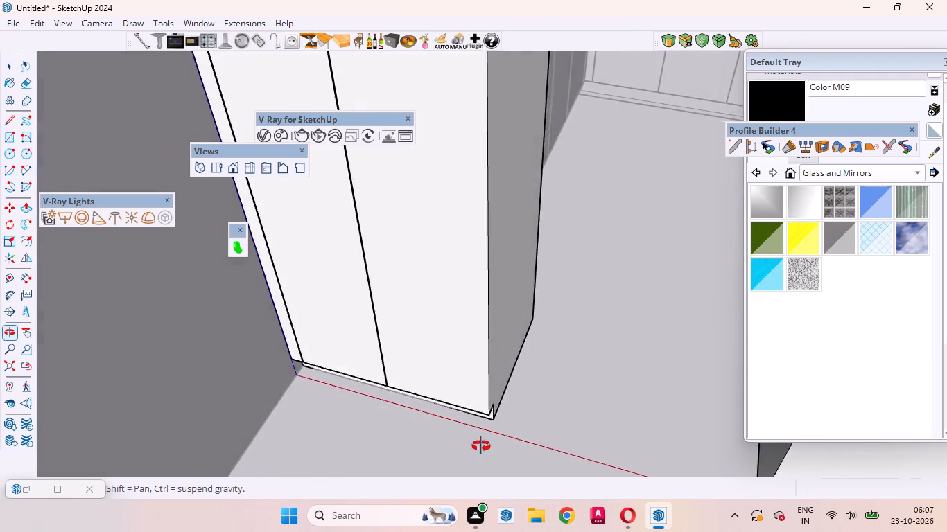
{"action": "middle_click_drag", "start_coordinate": [481, 446], "coordinate": [520, 465]}
{"action": "scroll", "coordinate": [523, 470], "scroll_direction": "down", "scroll_amount": 2}
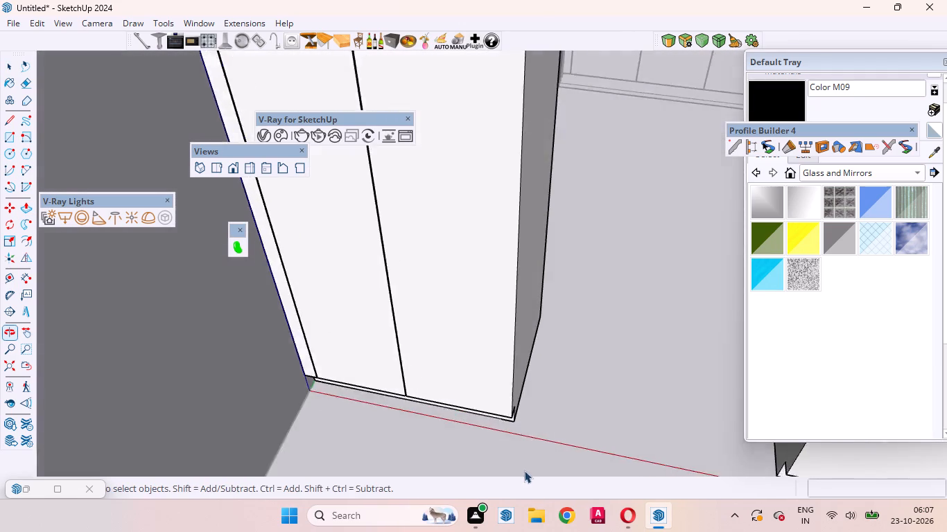
{"action": "scroll", "coordinate": [524, 470], "scroll_direction": "down", "scroll_amount": 15}
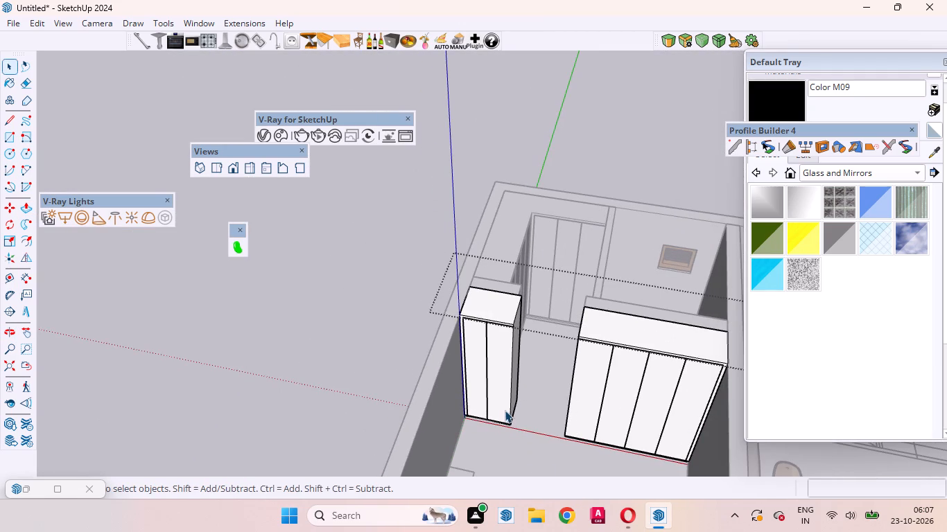
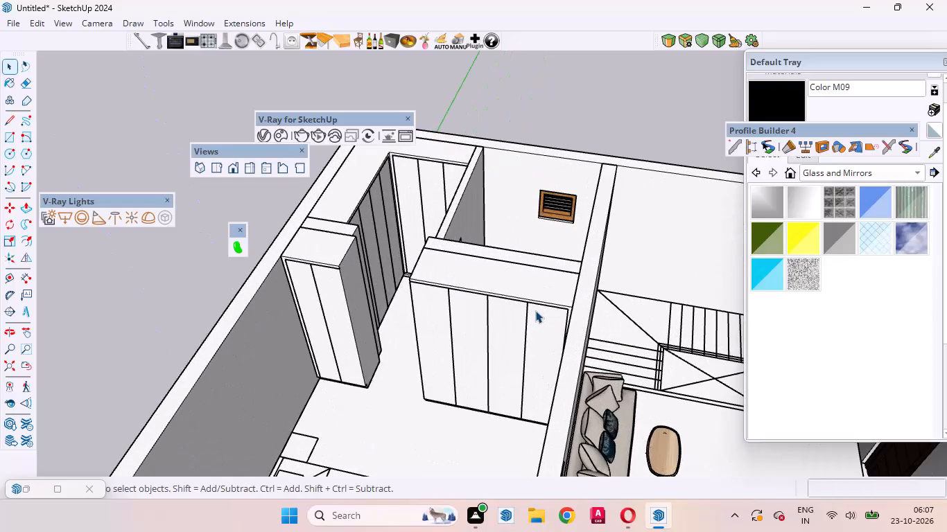
Examine the wardrobes in both bedrooms, comparing the divided fronts with the plain wardrobe front beside the bathroom.
{"action": "scroll", "coordinate": [336, 305], "scroll_direction": "down", "scroll_amount": 5}
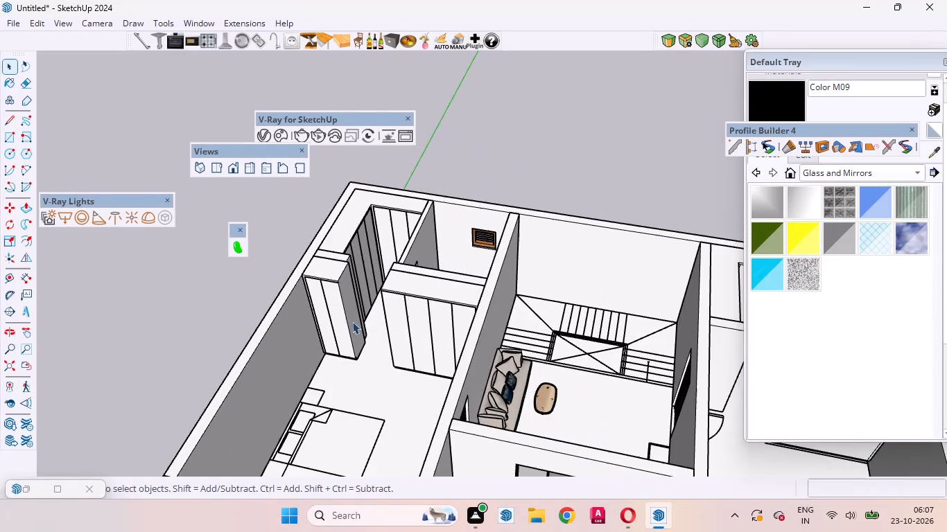
{"action": "middle_click_drag", "start_coordinate": [360, 330], "coordinate": [587, 242]}
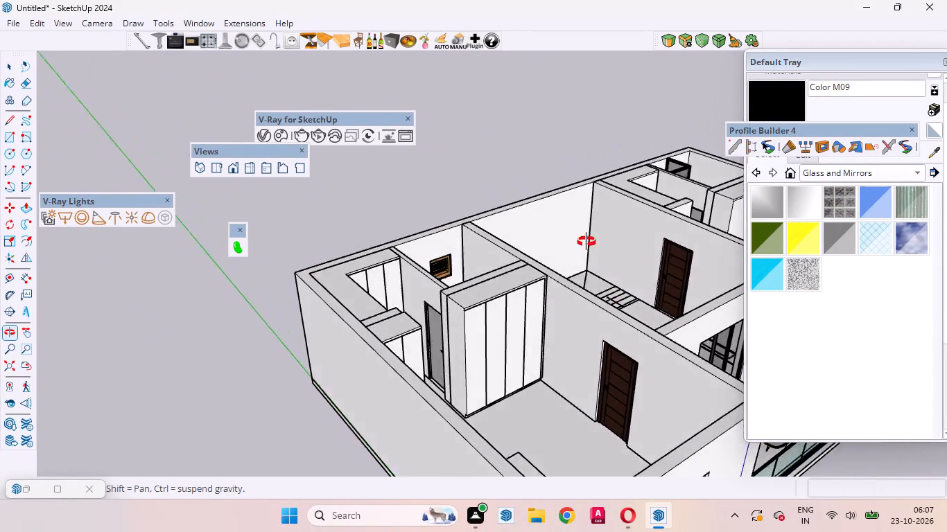
{"action": "middle_click_drag", "start_coordinate": [587, 242], "coordinate": [355, 209]}
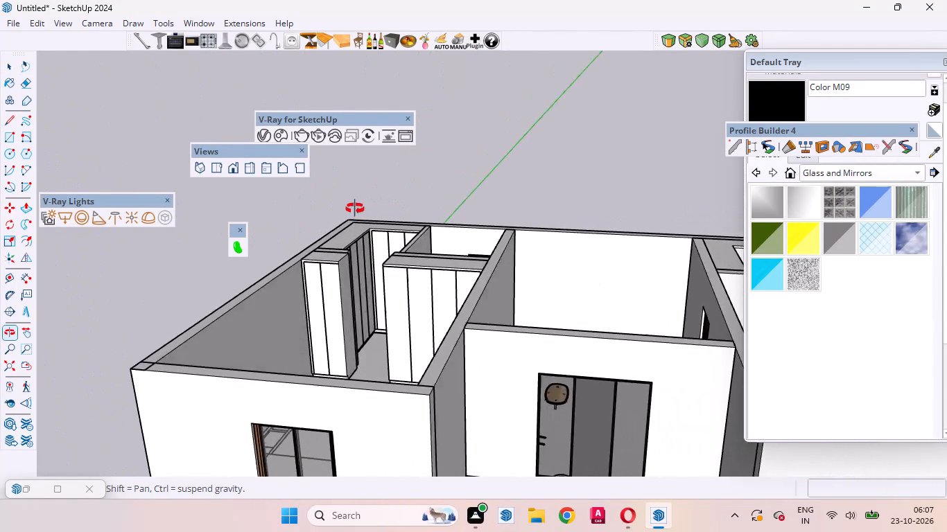
{"action": "middle_click_drag", "start_coordinate": [355, 209], "coordinate": [556, 176]}
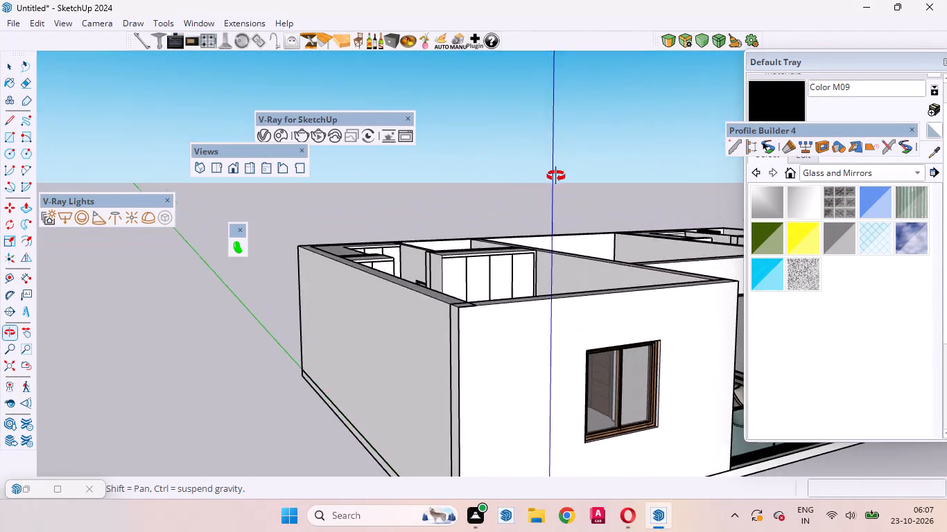
{"action": "middle_click_drag", "start_coordinate": [556, 176], "coordinate": [372, 270]}
{"action": "scroll", "coordinate": [372, 270], "scroll_direction": "up", "scroll_amount": 1}
{"action": "scroll", "coordinate": [348, 262], "scroll_direction": "down", "scroll_amount": 10}
{"action": "scroll", "coordinate": [453, 336], "scroll_direction": "up", "scroll_amount": 3}
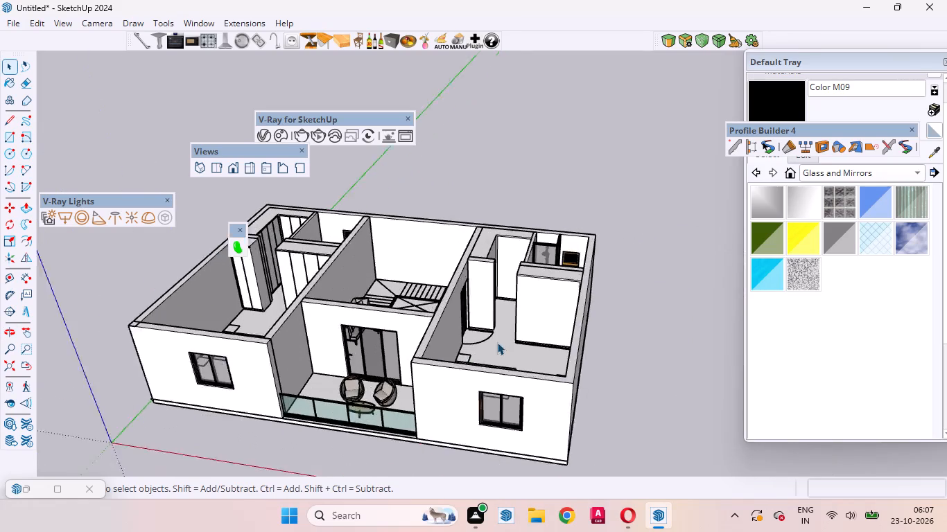
{"action": "scroll", "coordinate": [497, 342], "scroll_direction": "up", "scroll_amount": 2}
{"action": "scroll", "coordinate": [562, 259], "scroll_direction": "up", "scroll_amount": 9}
{"action": "scroll", "coordinate": [559, 276], "scroll_direction": "down", "scroll_amount": 2}
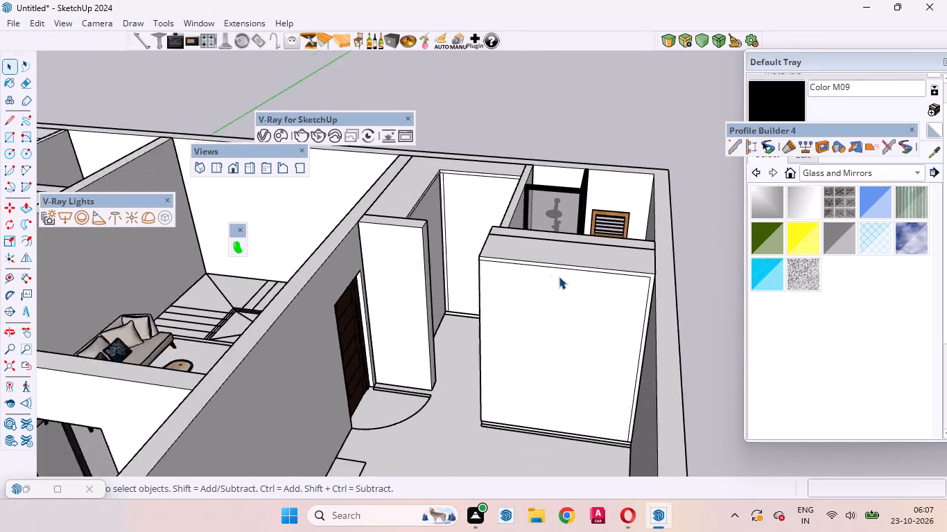
{"action": "scroll", "coordinate": [559, 276], "scroll_direction": "down", "scroll_amount": 3}
{"action": "scroll", "coordinate": [557, 276], "scroll_direction": "up", "scroll_amount": 9}
{"action": "middle_click_drag", "start_coordinate": [559, 274], "coordinate": [559, 255]}
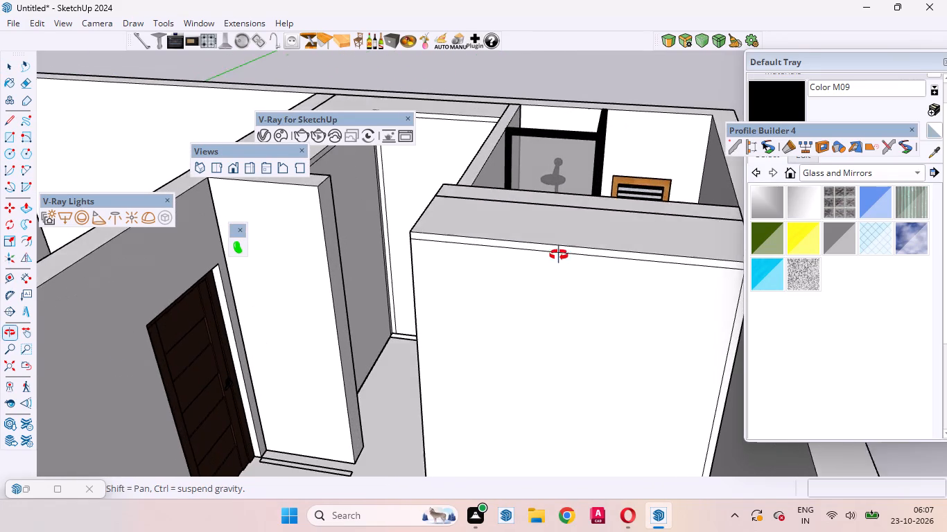
{"action": "middle_click_drag", "start_coordinate": [559, 255], "coordinate": [589, 220]}
{"action": "scroll", "coordinate": [589, 220], "scroll_direction": "down", "scroll_amount": 9}
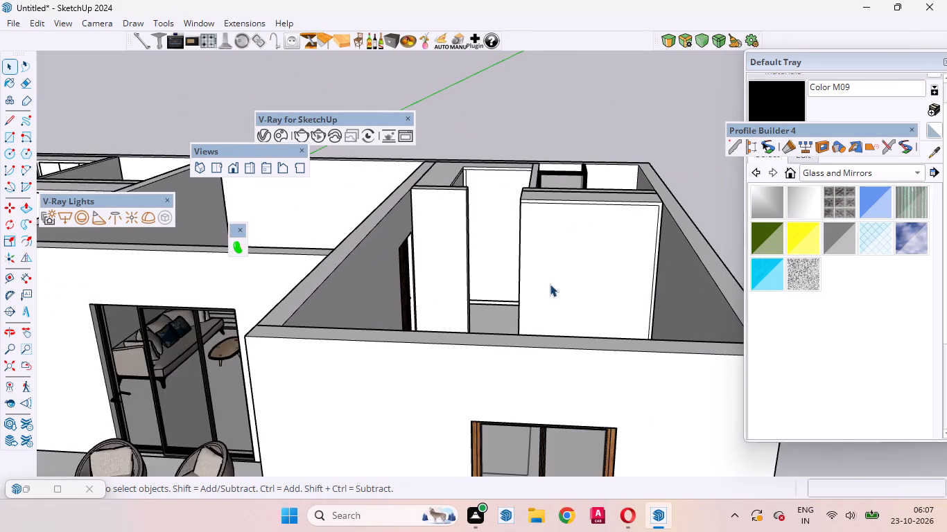
{"action": "scroll", "coordinate": [550, 287], "scroll_direction": "up", "scroll_amount": 4}
{"action": "middle_click_drag", "start_coordinate": [640, 360], "coordinate": [650, 364]}
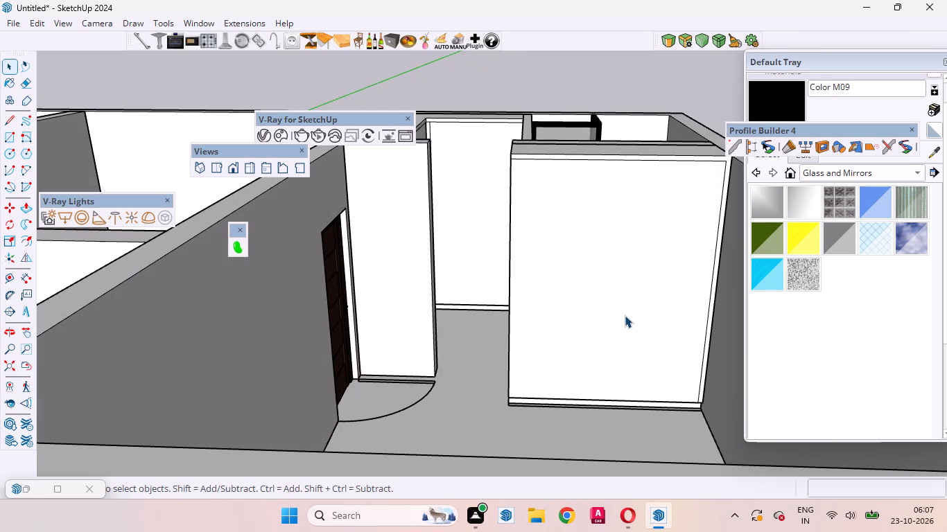
{"action": "left_click", "coordinate": [625, 315]}
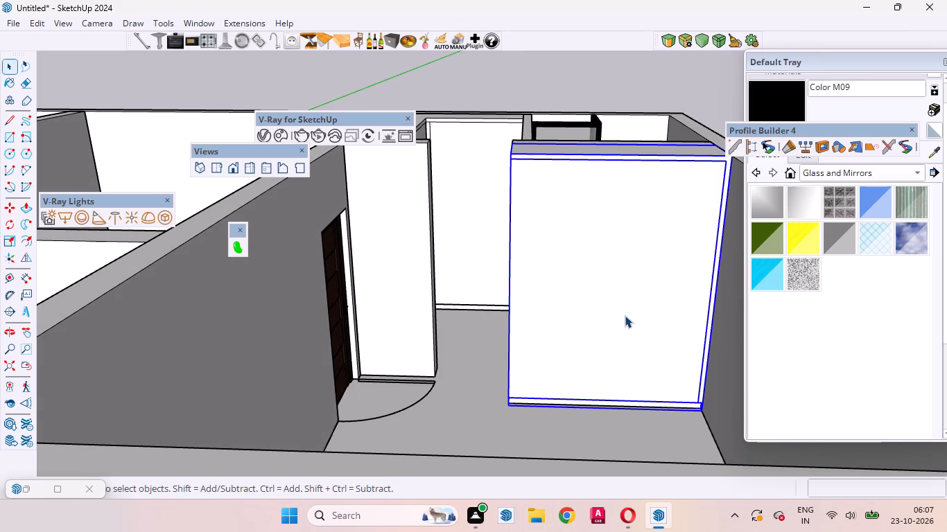
{"action": "left_click", "coordinate": [547, 73]}
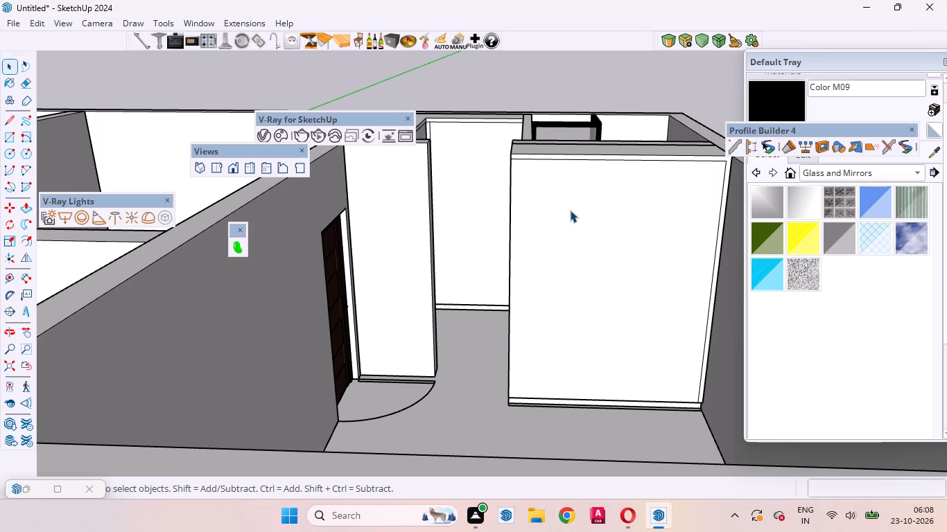
Place a horizontal guide 2' below the upper edge of the plain front panel on the large wardrobe.
{"action": "key", "text": "t"}
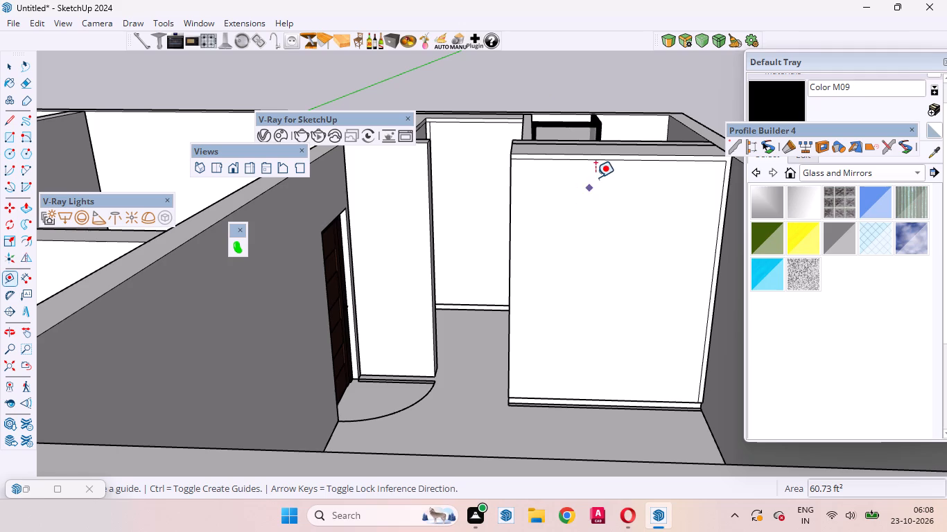
{"action": "left_click", "coordinate": [600, 162]}
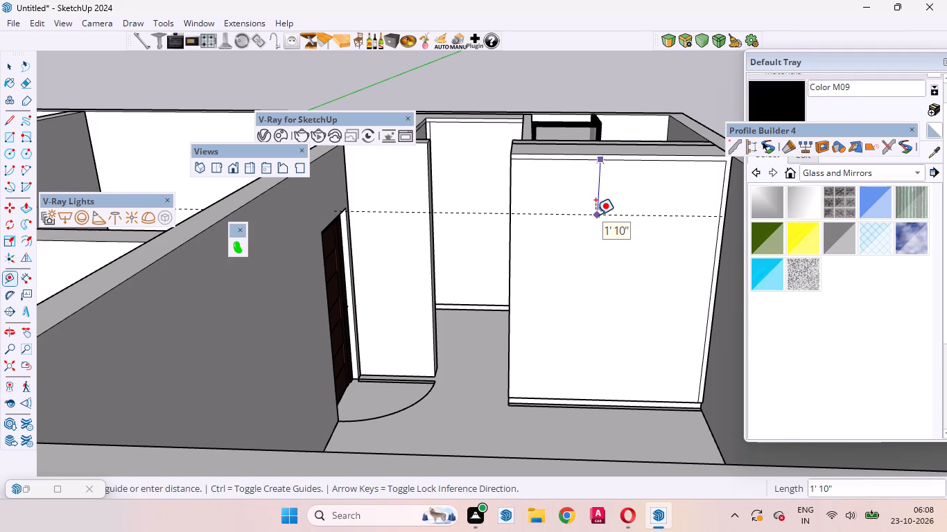
{"action": "key", "text": "2"}
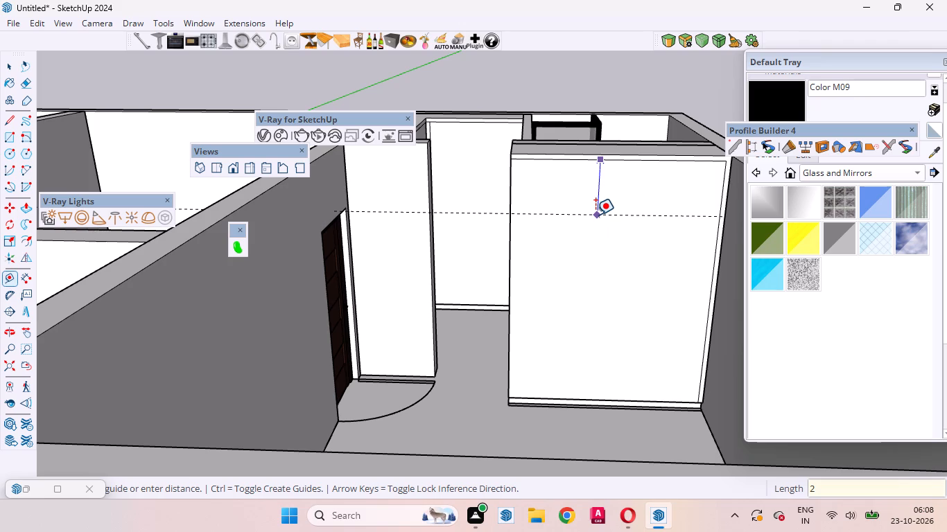
{"action": "key", "text": "apostrophe"}
{"action": "key", "text": "Return"}
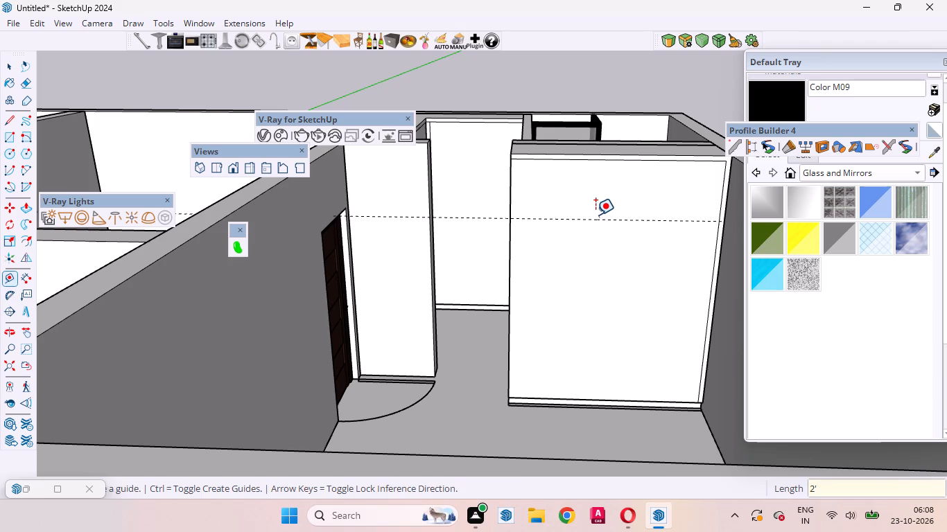
Place a horizontal guide 24" below the upper panel edge on the wardrobe at the far end of the passage.
{"action": "scroll", "coordinate": [747, 409], "scroll_direction": "down", "scroll_amount": 4}
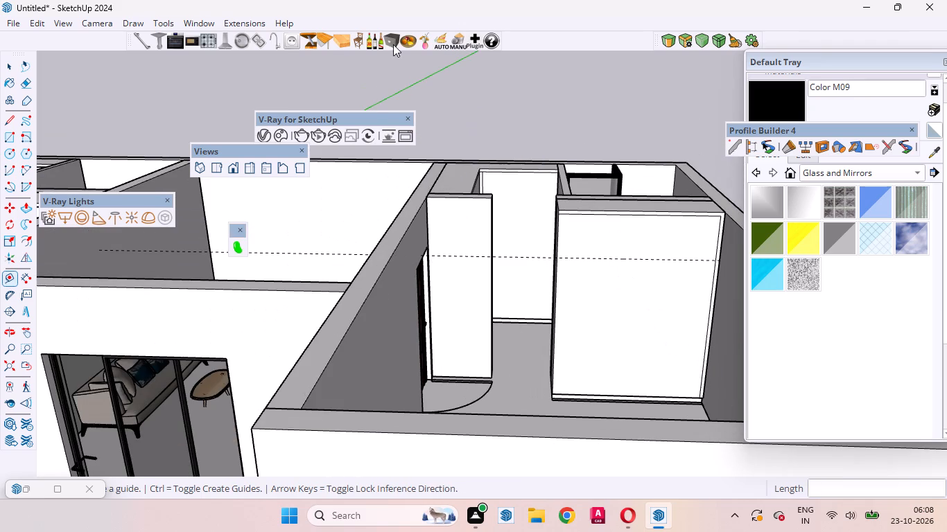
{"action": "scroll", "coordinate": [479, 136], "scroll_direction": "up", "scroll_amount": 9}
{"action": "left_click", "coordinate": [561, 235]}
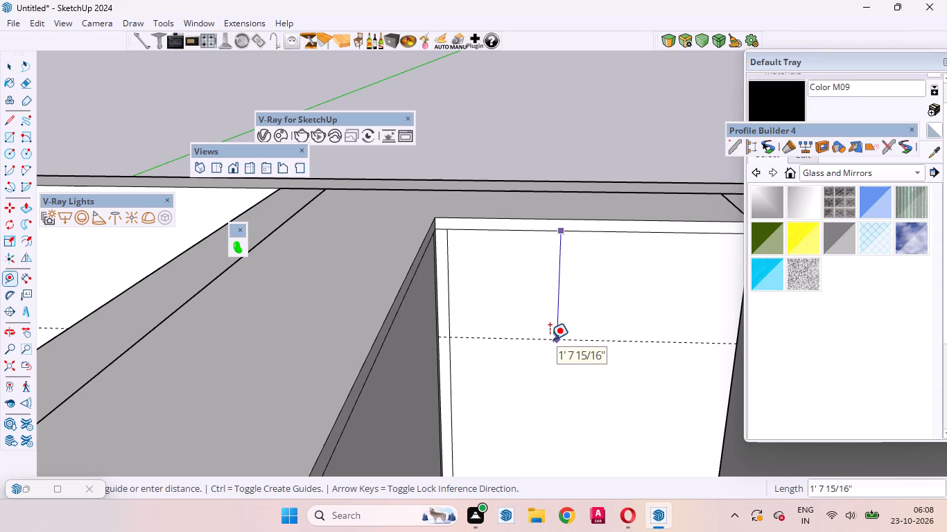
{"action": "type", "text": "24"}
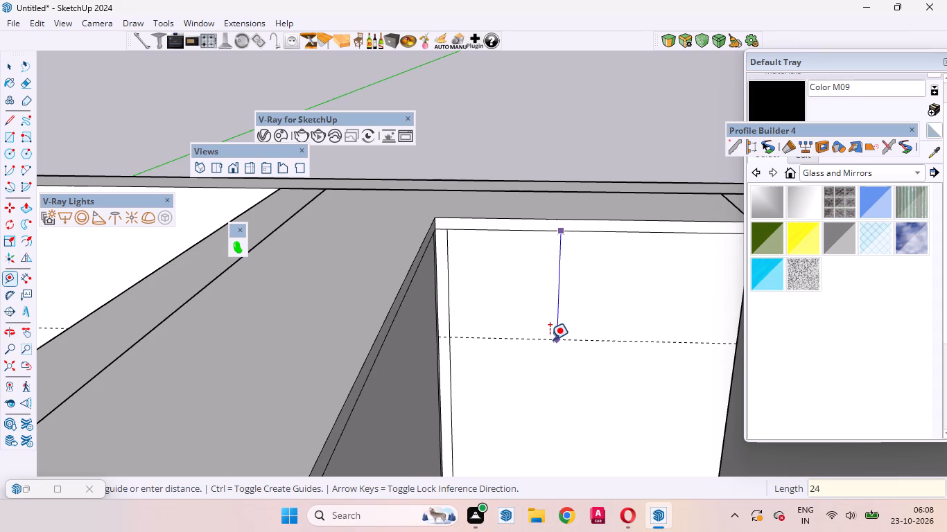
{"action": "key", "text": "Return"}
Place a matching guide 2' below the upper panel edge of the adjoining side wardrobe, meeting the existing guide at the corner.
{"action": "scroll", "coordinate": [550, 342], "scroll_direction": "down", "scroll_amount": 1}
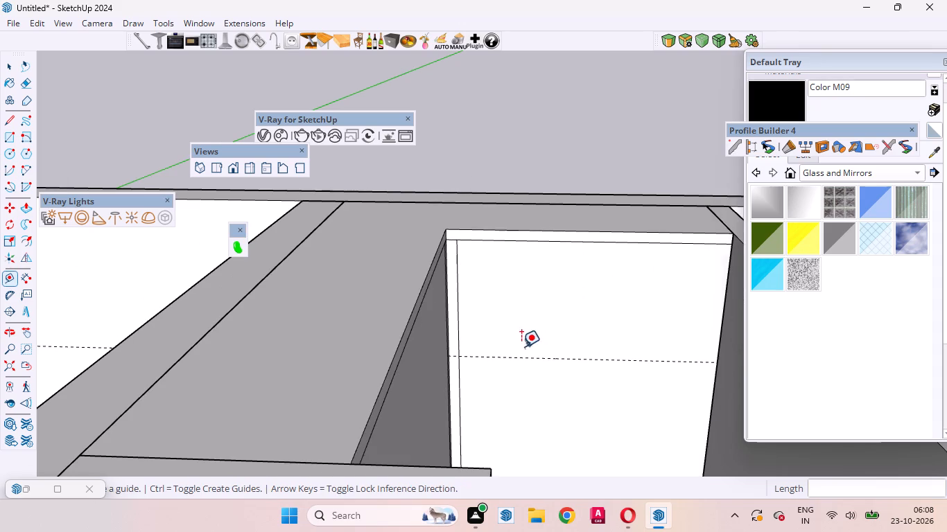
{"action": "middle_click_drag", "start_coordinate": [519, 346], "coordinate": [366, 418]}
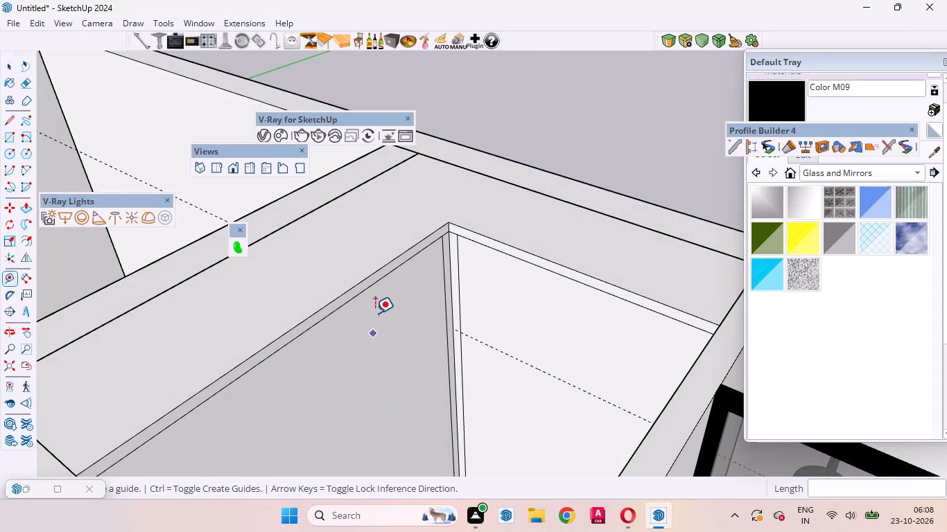
{"action": "left_click", "coordinate": [373, 288]}
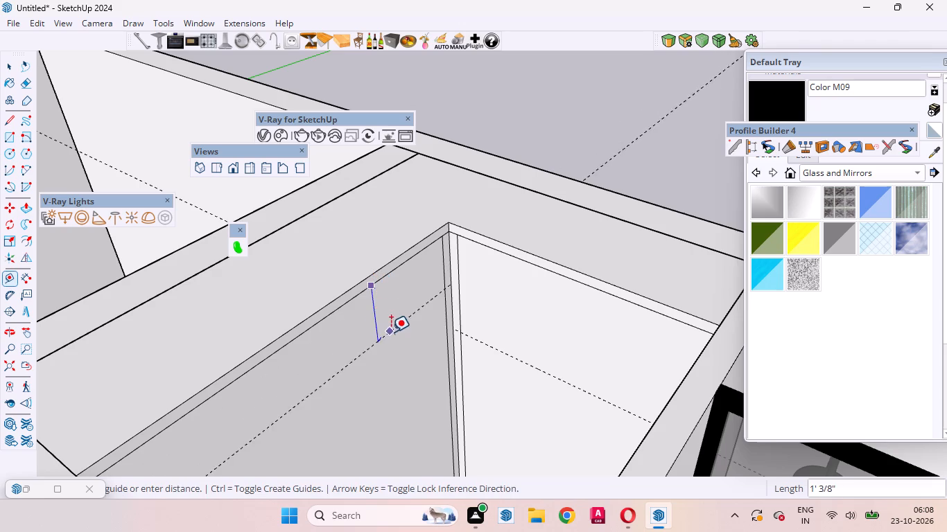
{"action": "left_click", "coordinate": [457, 329]}
{"action": "key", "text": "space"}
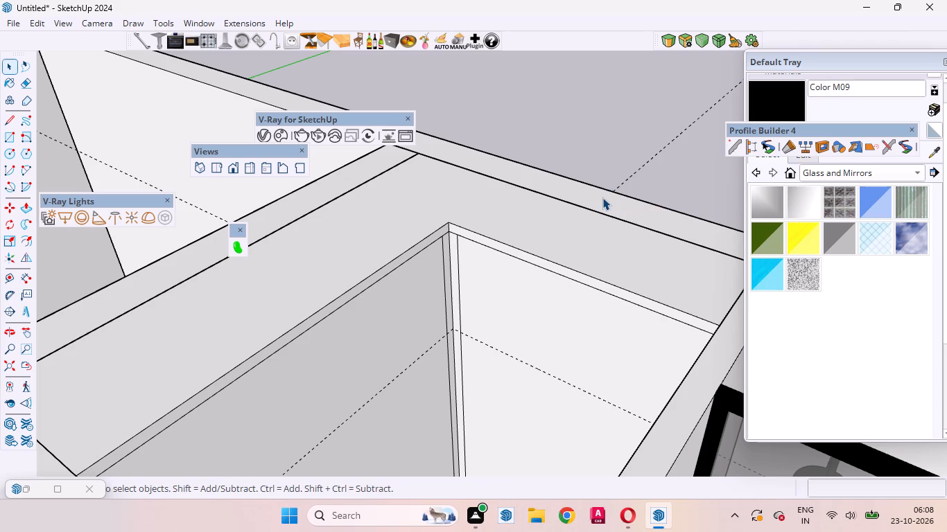
Inside the large wardrobe's group, draw a 6' 10 1/2" line along the guide across the front panel.
{"action": "scroll", "coordinate": [605, 190], "scroll_direction": "down", "scroll_amount": 15}
{"action": "scroll", "coordinate": [557, 238], "scroll_direction": "up", "scroll_amount": 1}
{"action": "scroll", "coordinate": [557, 238], "scroll_direction": "down", "scroll_amount": 2}
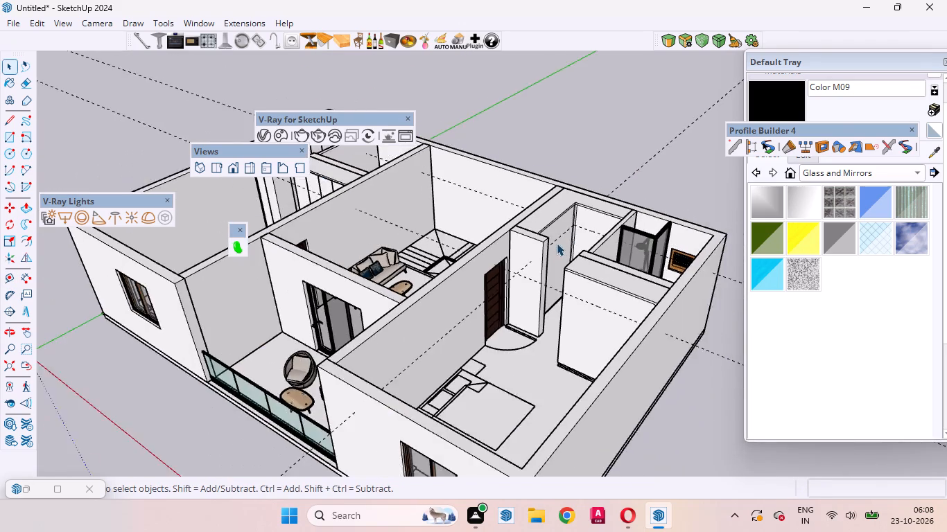
{"action": "scroll", "coordinate": [572, 269], "scroll_direction": "up", "scroll_amount": 10}
{"action": "middle_click_drag", "start_coordinate": [595, 332], "coordinate": [641, 357]}
{"action": "scroll", "coordinate": [556, 304], "scroll_direction": "down", "scroll_amount": 3}
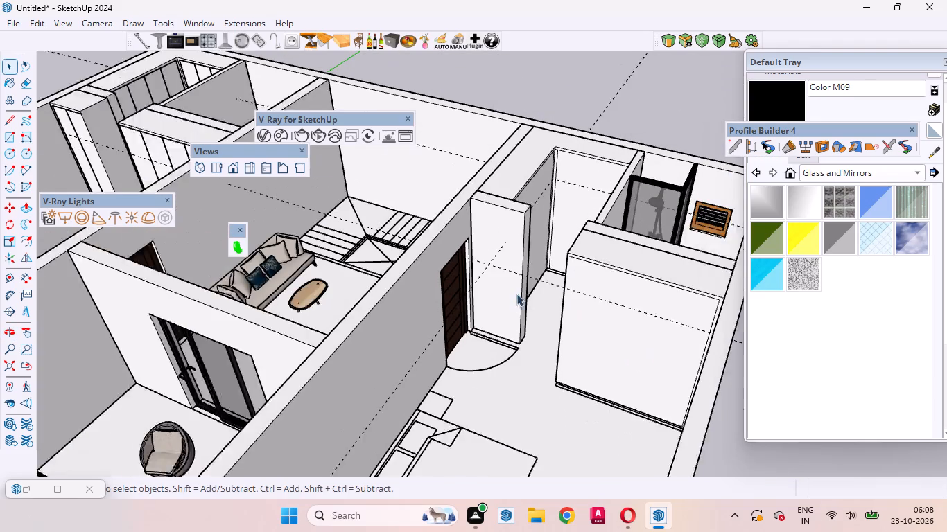
{"action": "scroll", "coordinate": [516, 294], "scroll_direction": "down", "scroll_amount": 2}
{"action": "double_click", "coordinate": [588, 328]}
{"action": "left_click", "coordinate": [594, 323]}
{"action": "scroll", "coordinate": [634, 316], "scroll_direction": "up", "scroll_amount": 2}
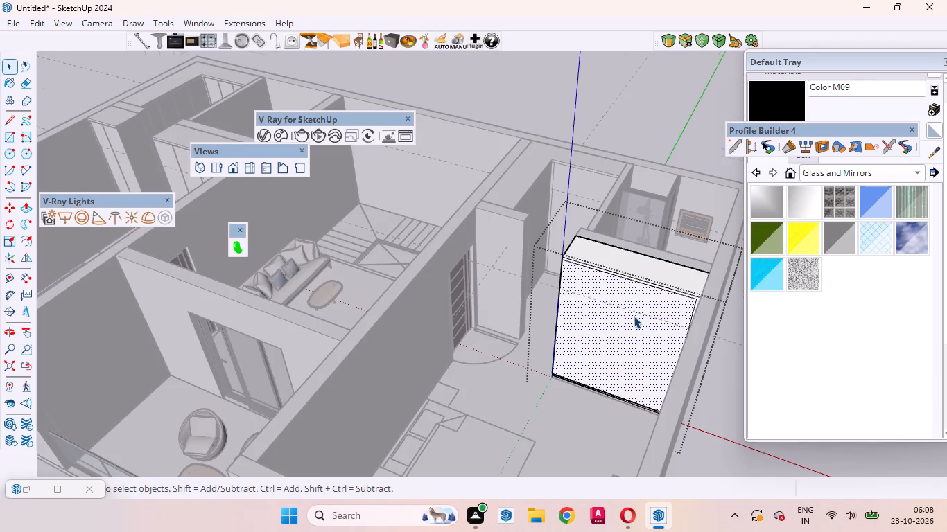
{"action": "scroll", "coordinate": [634, 316], "scroll_direction": "up", "scroll_amount": 7}
{"action": "scroll", "coordinate": [639, 319], "scroll_direction": "down", "scroll_amount": 4}
{"action": "middle_click_drag", "start_coordinate": [647, 321], "coordinate": [660, 297]}
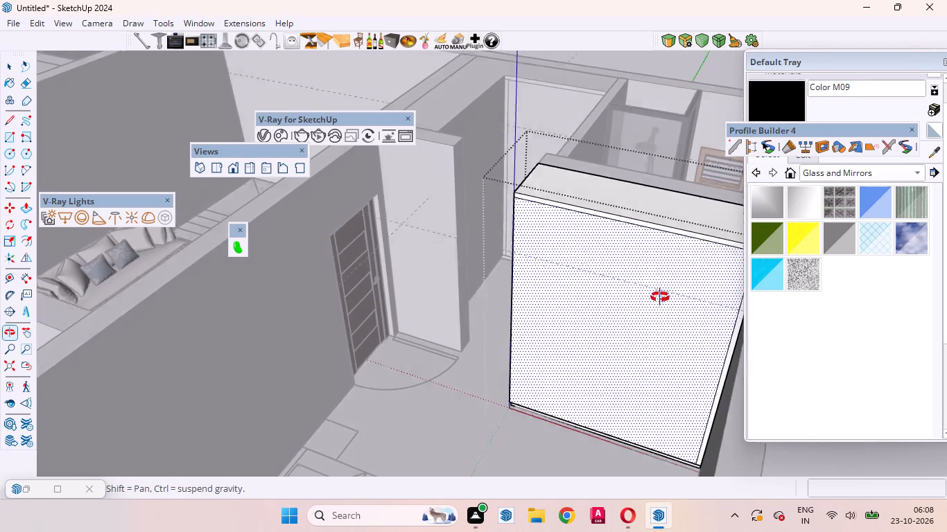
{"action": "middle_click_drag", "start_coordinate": [660, 297], "coordinate": [644, 287]}
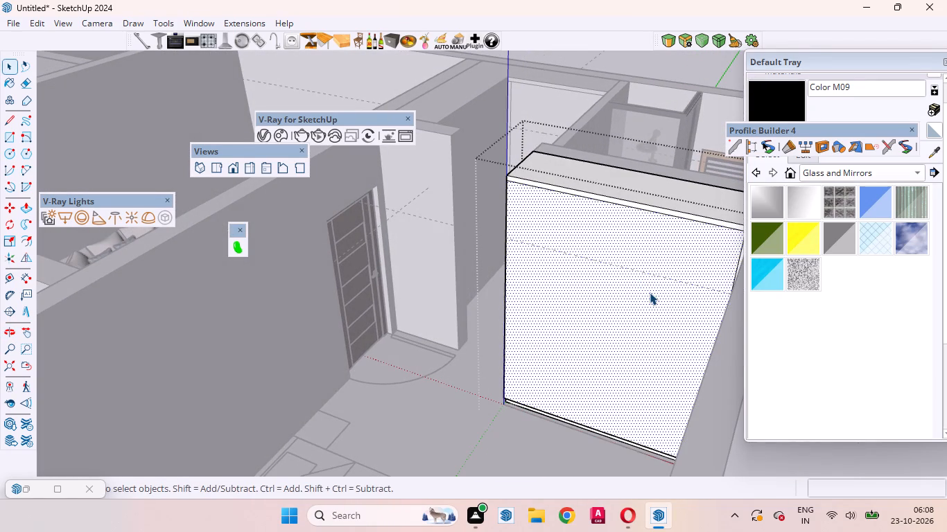
{"action": "key", "text": "l"}
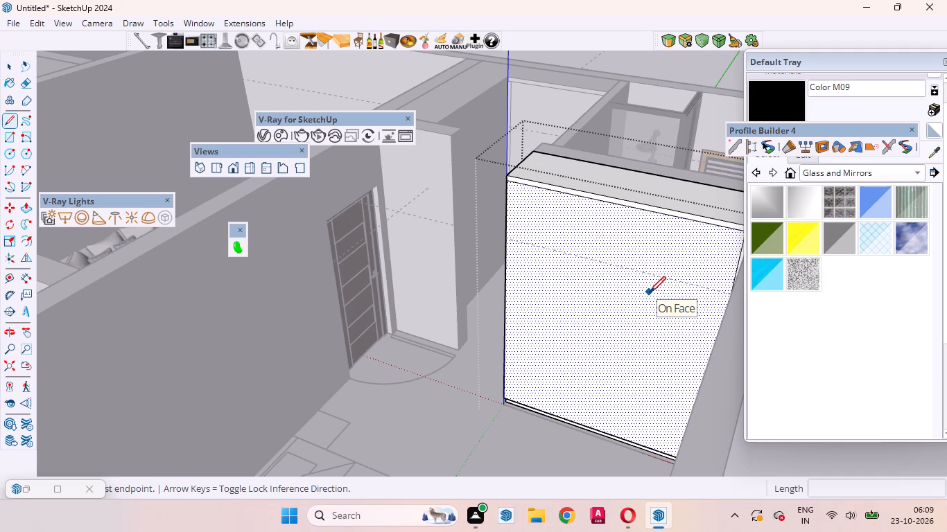
{"action": "left_click", "coordinate": [510, 236]}
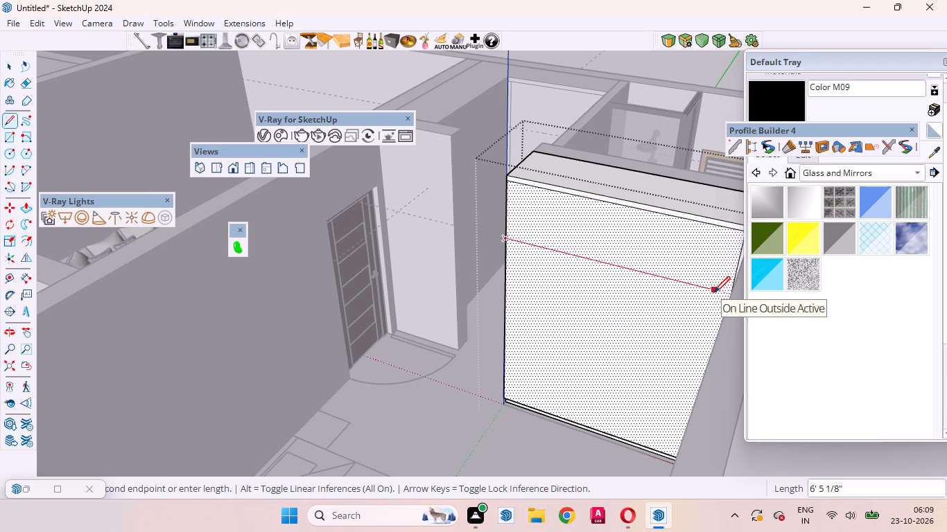
{"action": "middle_click_drag", "start_coordinate": [714, 293], "coordinate": [730, 308]}
{"action": "scroll", "coordinate": [720, 303], "scroll_direction": "down", "scroll_amount": 5}
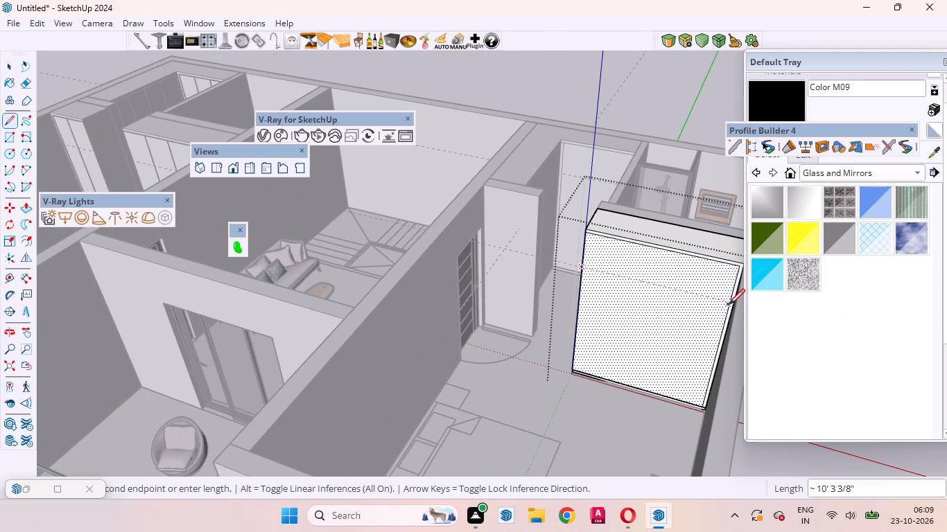
{"action": "scroll", "coordinate": [732, 303], "scroll_direction": "up", "scroll_amount": 7}
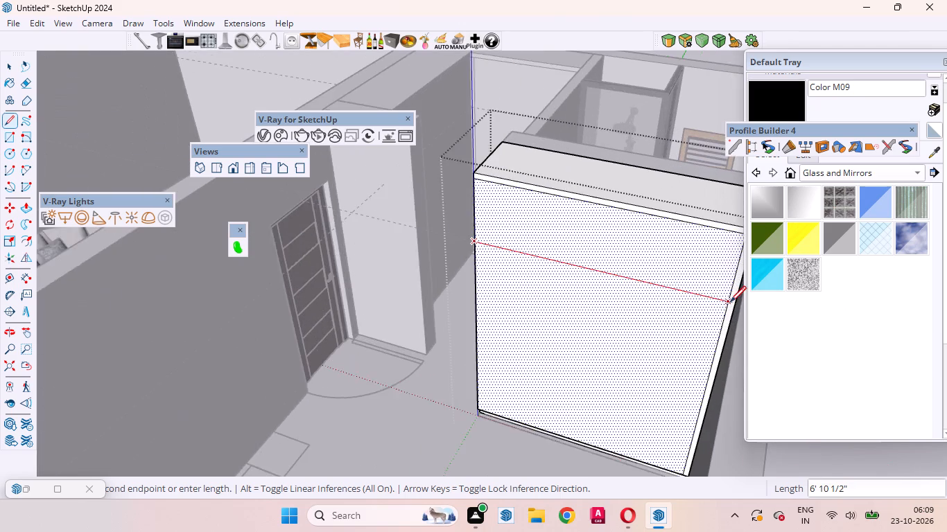
{"action": "scroll", "coordinate": [730, 302], "scroll_direction": "up", "scroll_amount": 4}
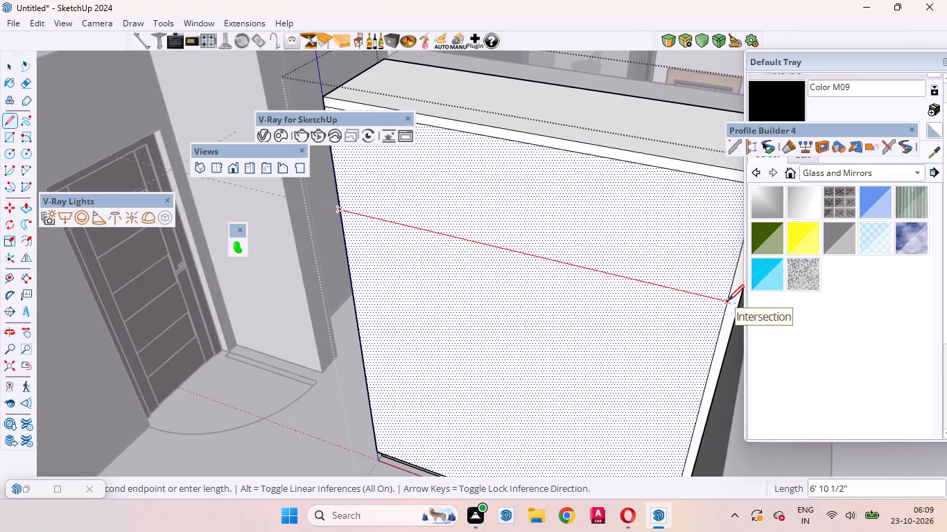
{"action": "left_click", "coordinate": [728, 301]}
{"action": "key", "text": "space"}
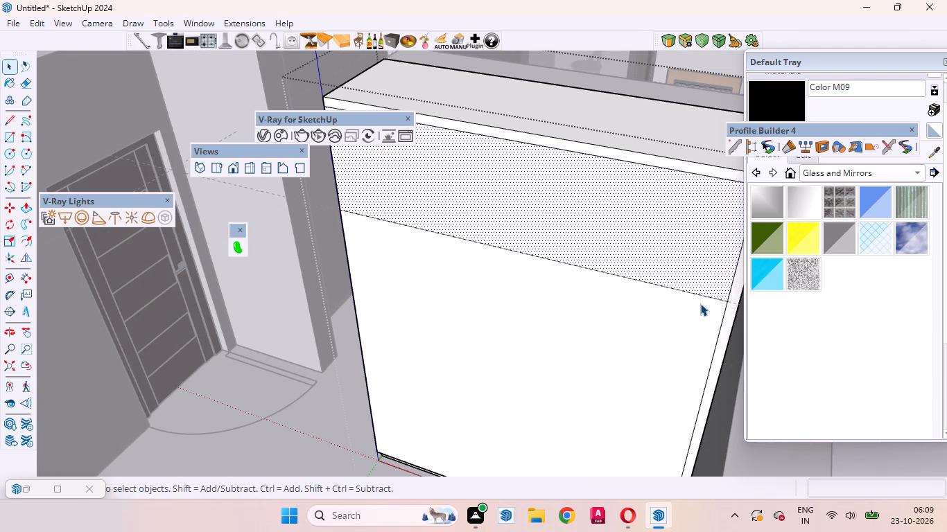
Divide the upper edge of the large wardrobe's front panel into 4 equal segments.
{"action": "scroll", "coordinate": [695, 269], "scroll_direction": "down", "scroll_amount": 6}
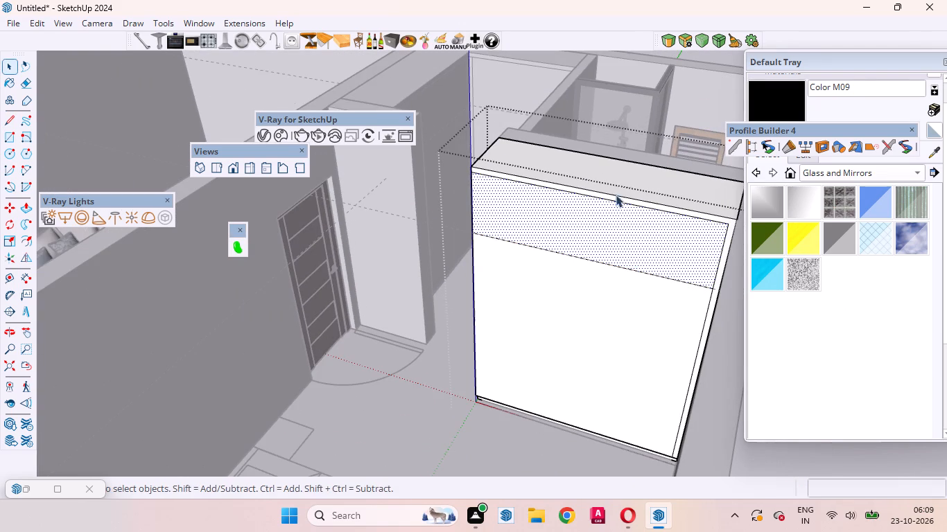
{"action": "left_click", "coordinate": [613, 201]}
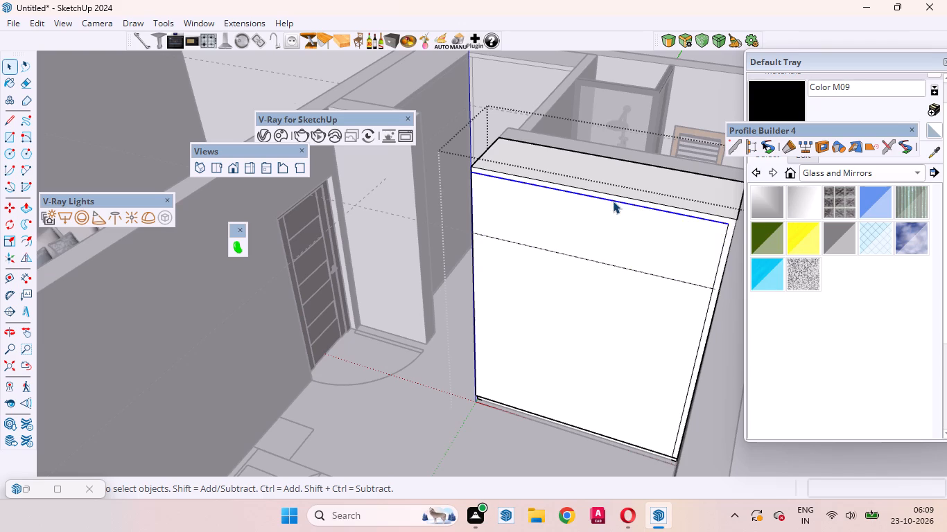
{"action": "right_click", "coordinate": [613, 201]}
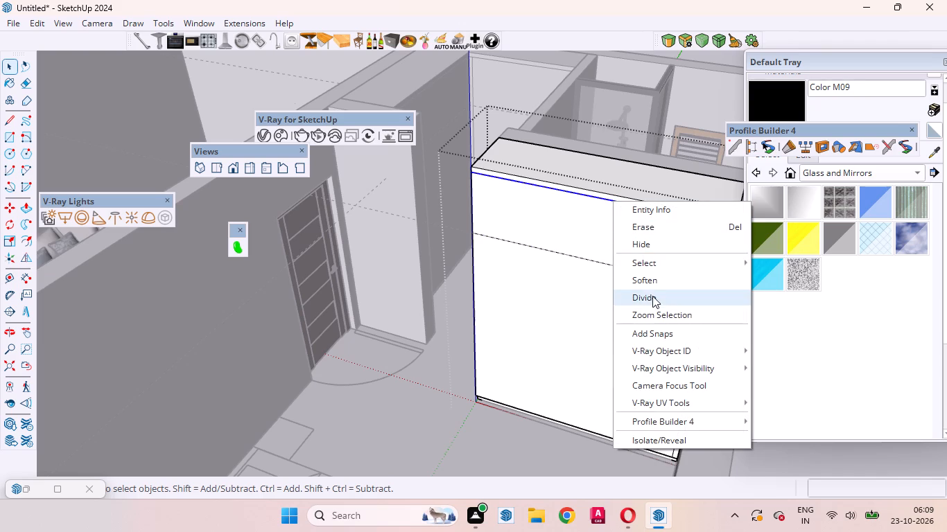
{"action": "left_click", "coordinate": [653, 305]}
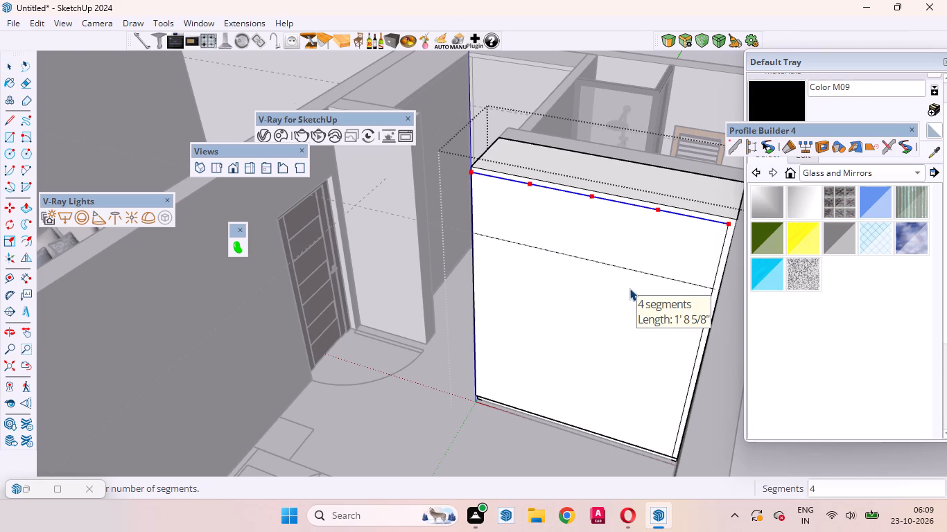
{"action": "left_click", "coordinate": [629, 288]}
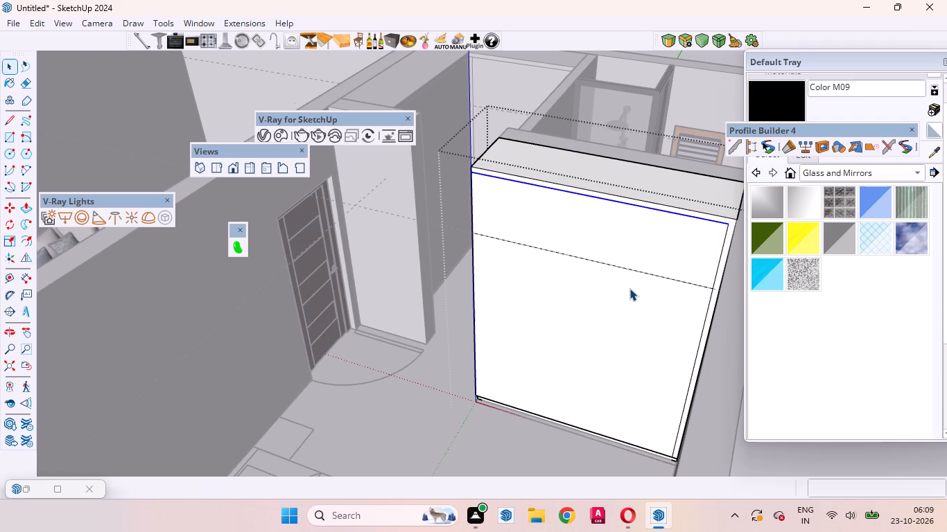
Draw three vertical 8' 10" lines from the upper edge's division points down to the front panel's lower edge.
{"action": "key", "text": "l"}
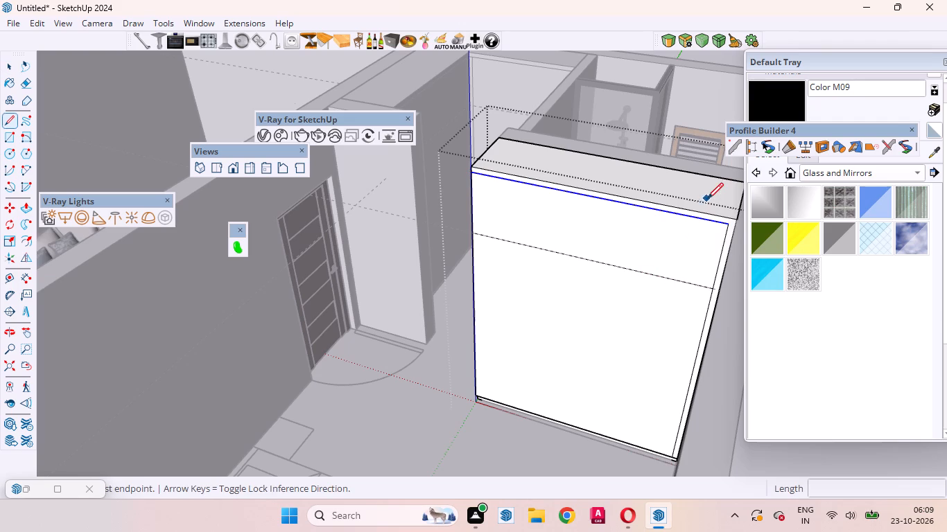
{"action": "left_click", "coordinate": [658, 211]}
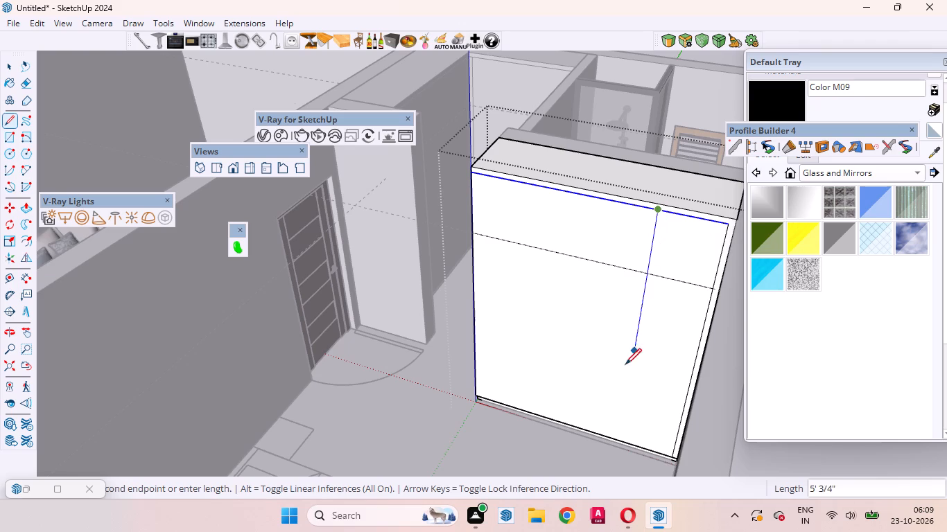
{"action": "left_click", "coordinate": [618, 443]}
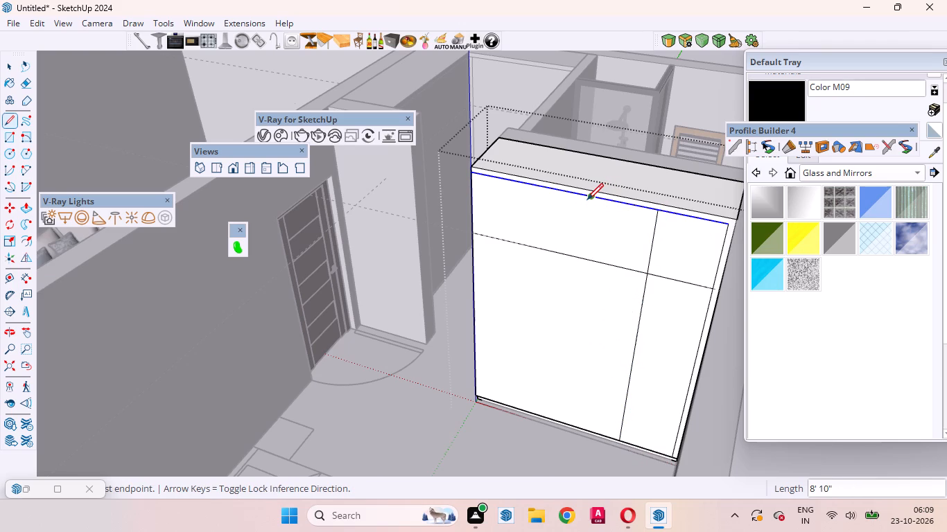
{"action": "left_click", "coordinate": [587, 199]}
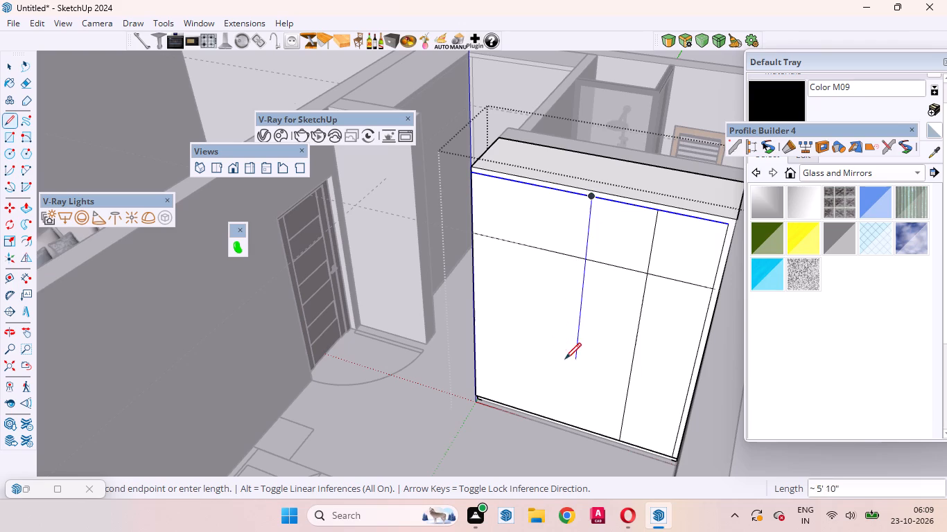
{"action": "left_click", "coordinate": [568, 425]}
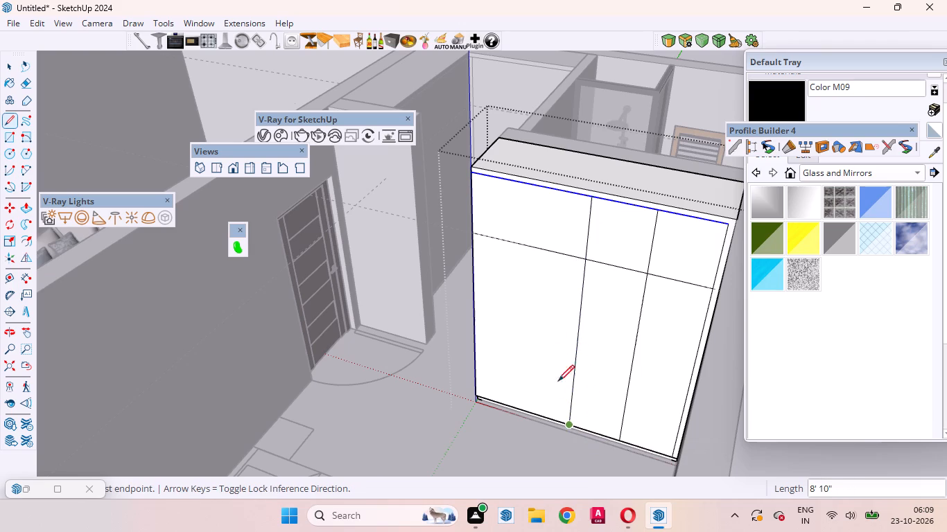
{"action": "left_click", "coordinate": [530, 184]}
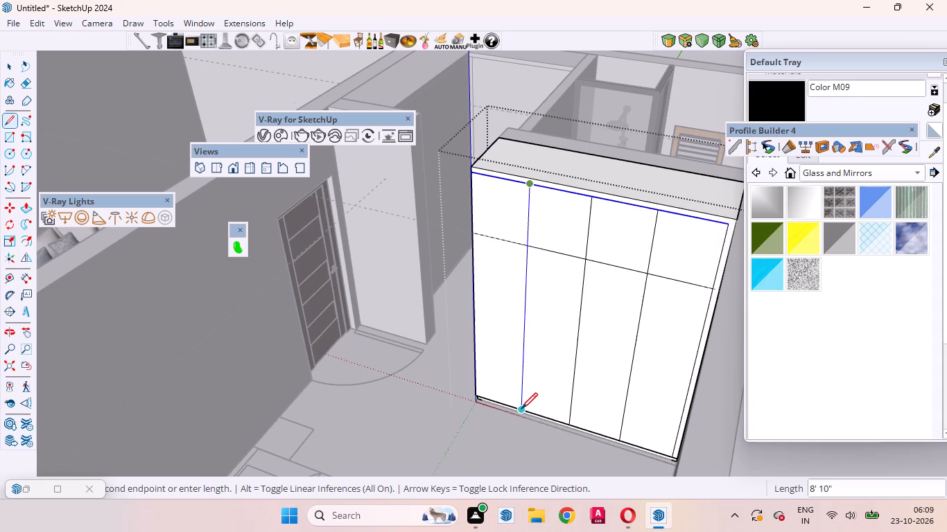
{"action": "left_click", "coordinate": [521, 409]}
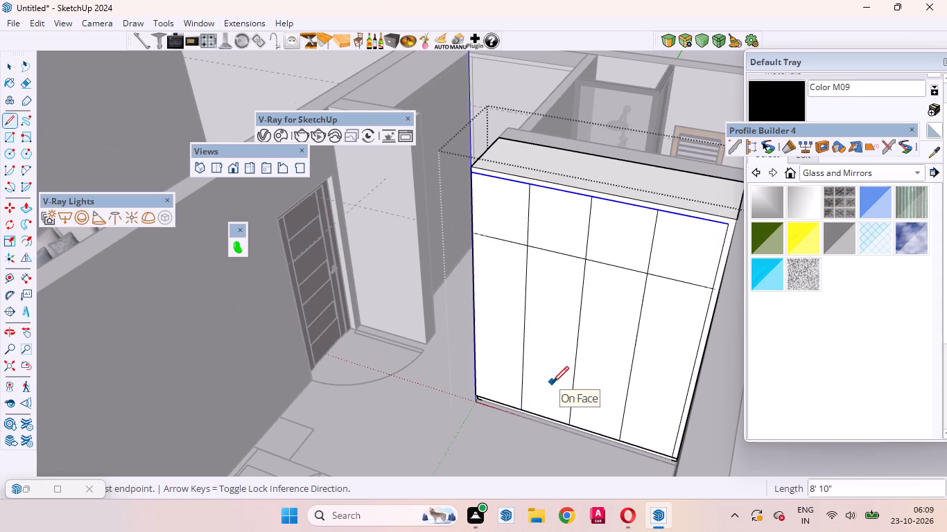
{"action": "key", "text": "space"}
Copy all three vertical divider lines, loft and door portions together, 3mm sideways along the front panel, away from the room door.
{"action": "scroll", "coordinate": [532, 204], "scroll_direction": "up", "scroll_amount": 4}
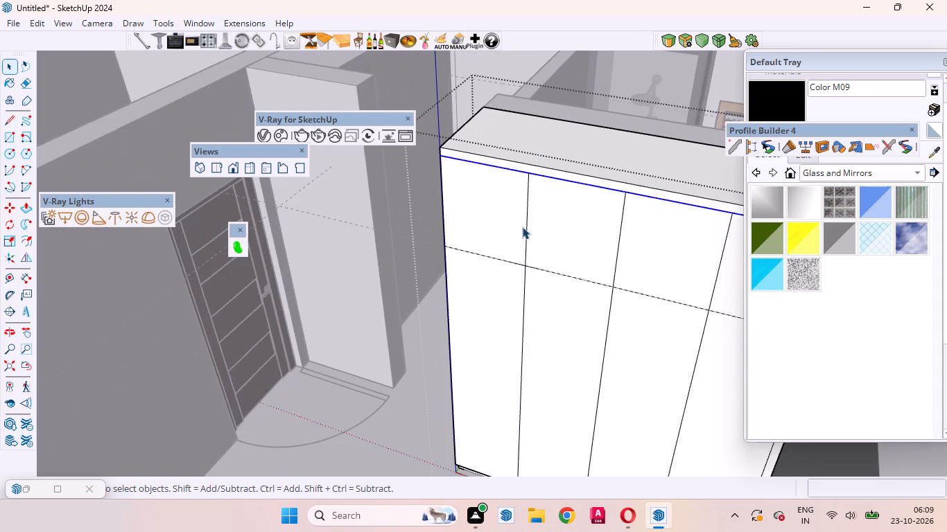
{"action": "middle_click_drag", "start_coordinate": [564, 248], "coordinate": [608, 257]}
{"action": "scroll", "coordinate": [559, 210], "scroll_direction": "down", "scroll_amount": 4}
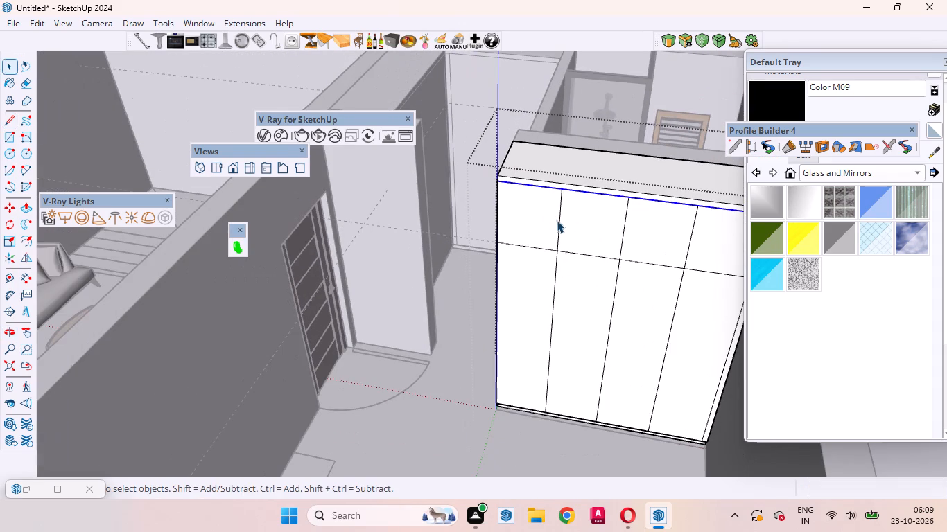
{"action": "left_click", "coordinate": [559, 222]}
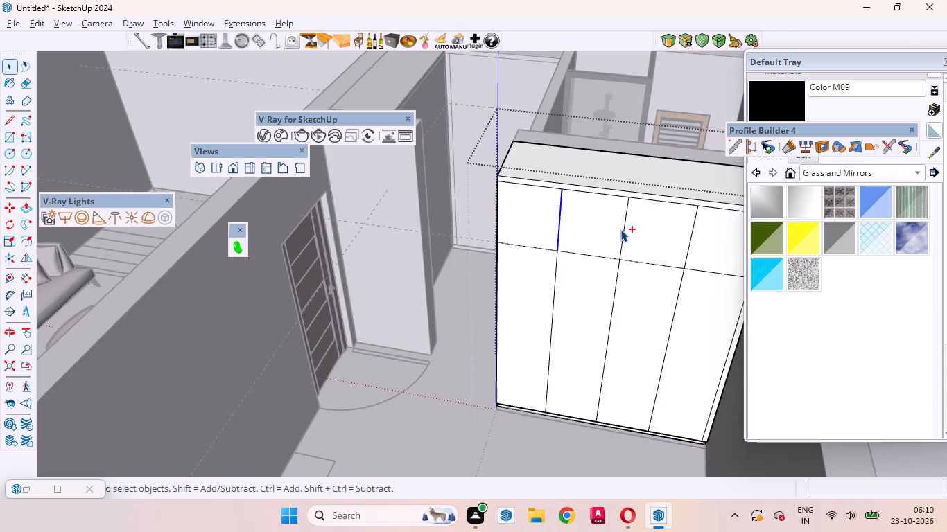
{"action": "left_click", "coordinate": [620, 229], "text": "ctrl+alt"}
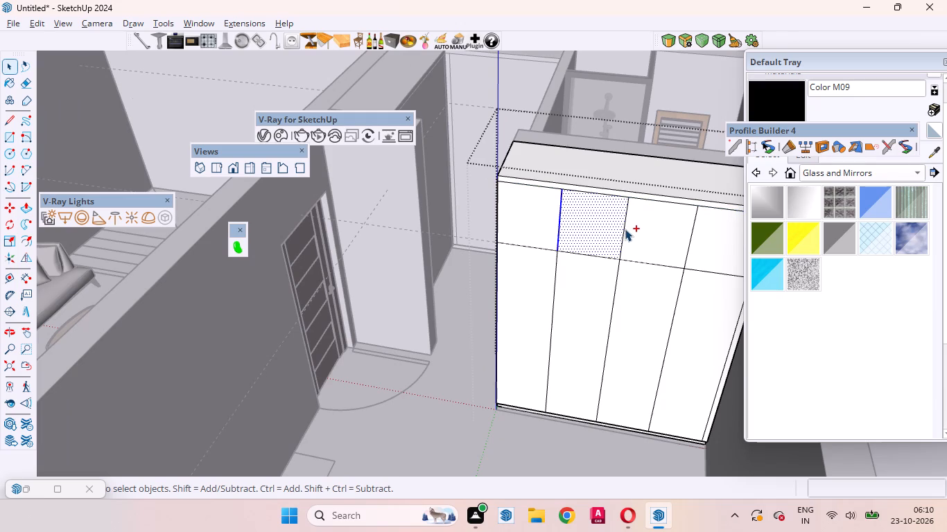
{"action": "left_click", "coordinate": [625, 227], "text": "ctrl+alt"}
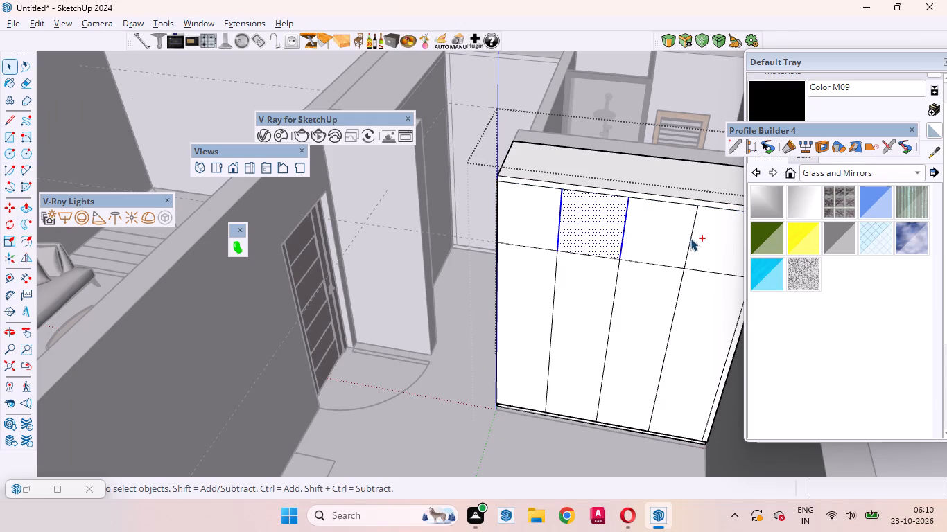
{"action": "left_click", "coordinate": [690, 238], "text": "ctrl+alt"}
{"action": "left_click", "coordinate": [679, 296], "text": "ctrl+alt"}
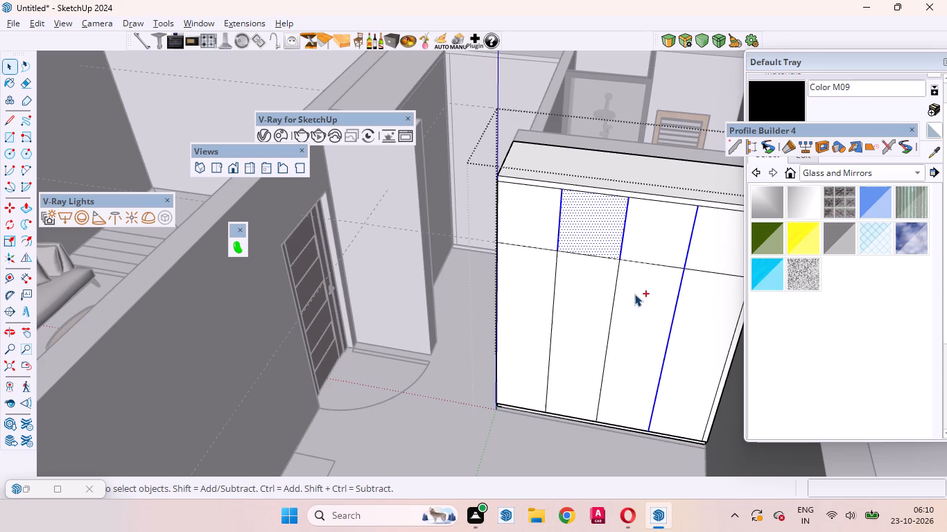
{"action": "left_click", "coordinate": [616, 289], "text": "ctrl+alt"}
{"action": "left_click", "coordinate": [553, 282], "text": "ctrl+alt"}
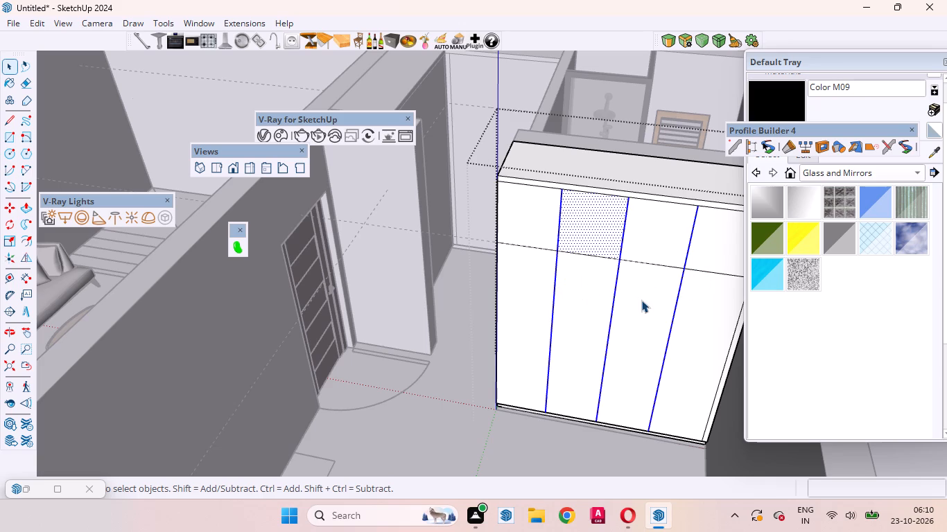
{"action": "left_click", "coordinate": [607, 227], "text": "shift"}
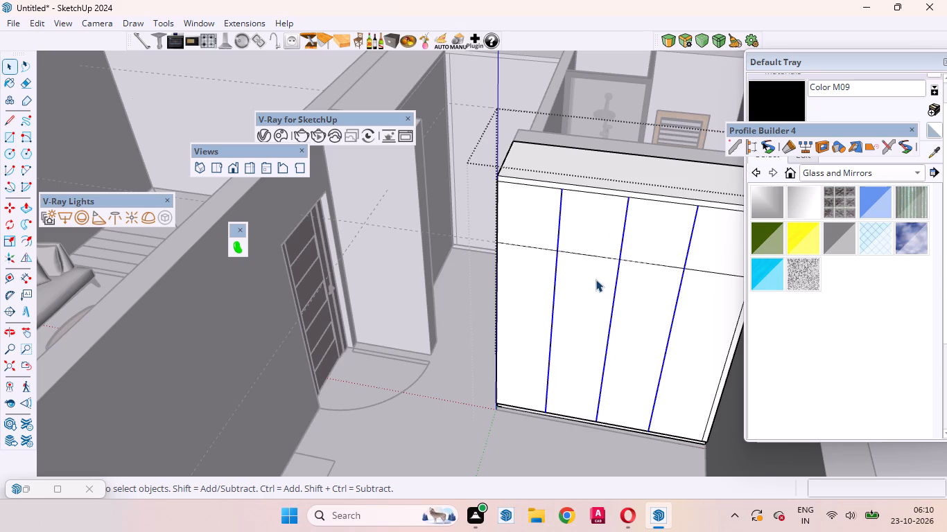
{"action": "key", "text": "m"}
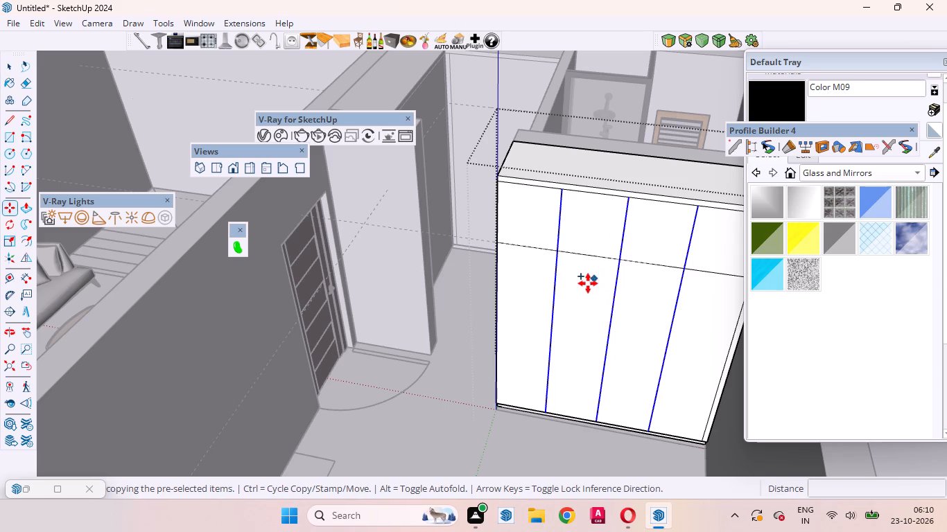
{"action": "left_click", "coordinate": [586, 285]}
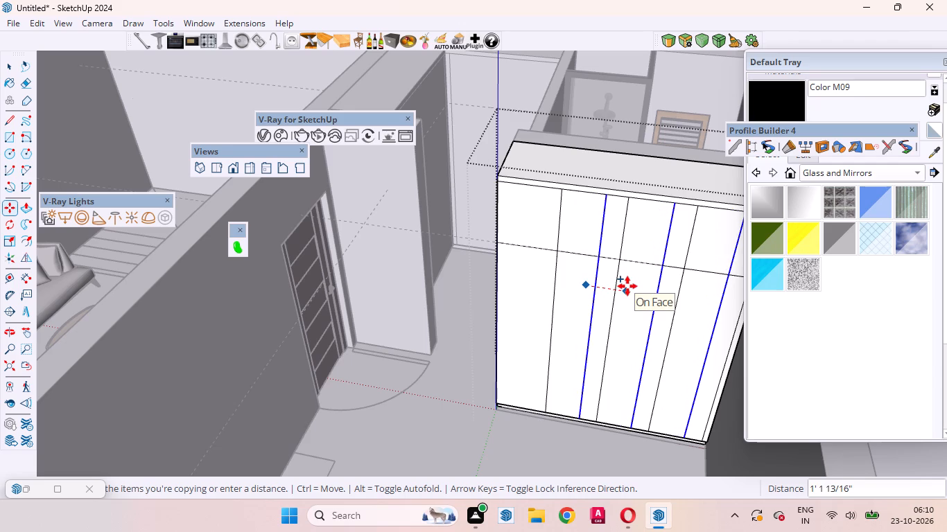
{"action": "key", "text": "2"}
{"action": "key", "text": "BackSpace"}
{"action": "type", "text": "3mm"}
{"action": "key", "text": "Return"}
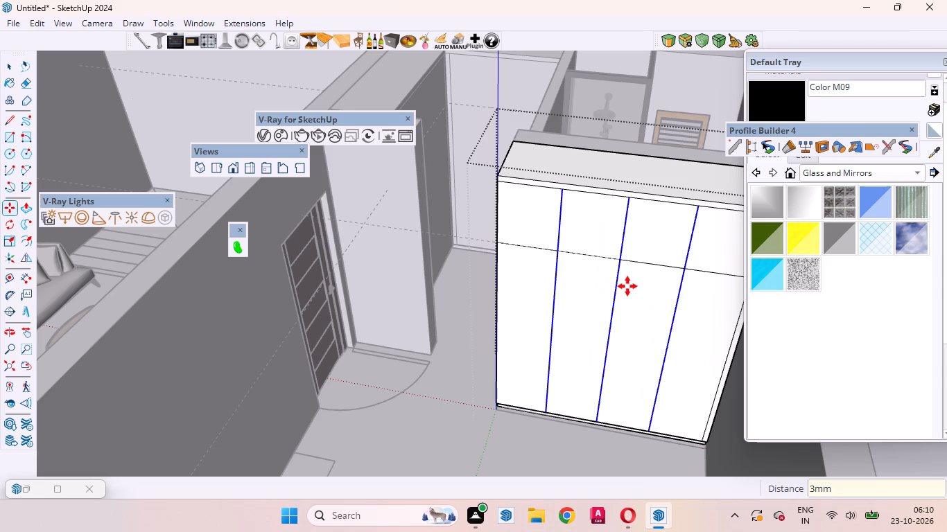
{"action": "key", "text": "space"}
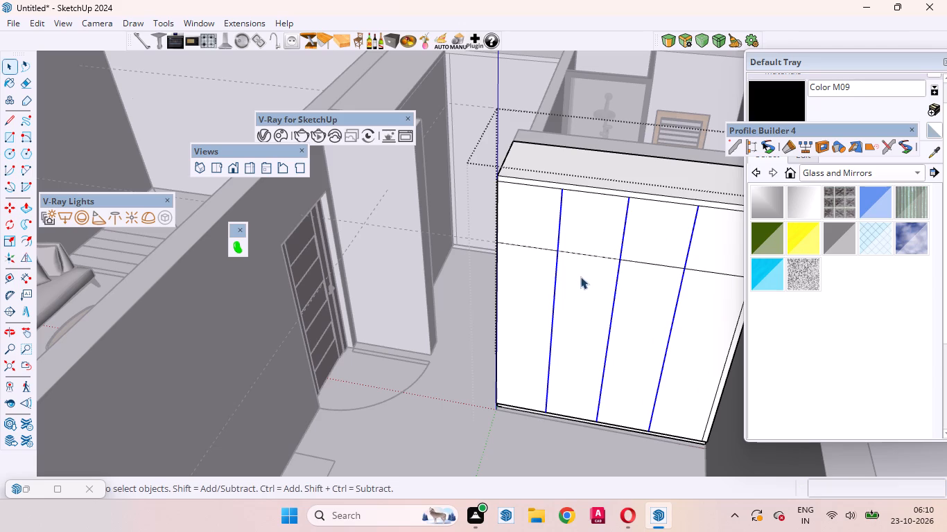
Copy all four segments of both the loft dividing line and the front panel's upper edge 3mm downward on the large wardrobe.
{"action": "scroll", "coordinate": [535, 249], "scroll_direction": "up", "scroll_amount": 7}
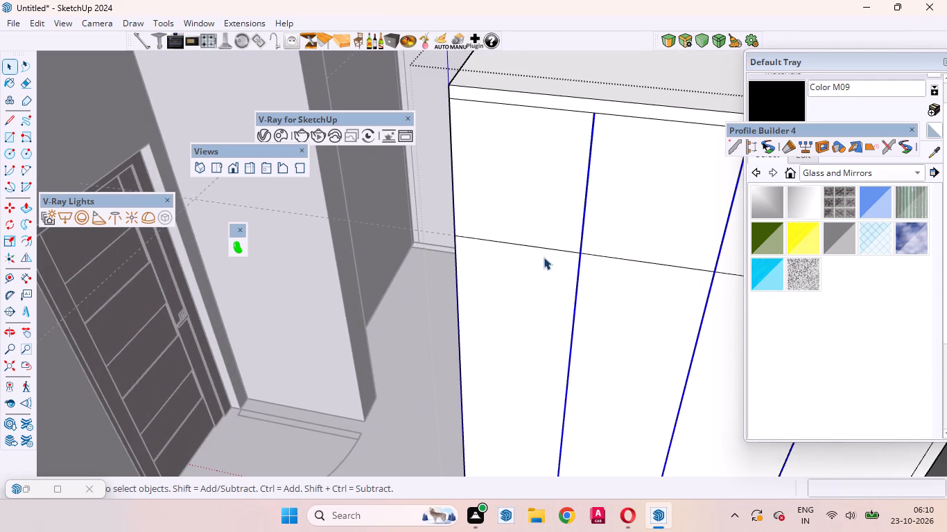
{"action": "left_click", "coordinate": [547, 247]}
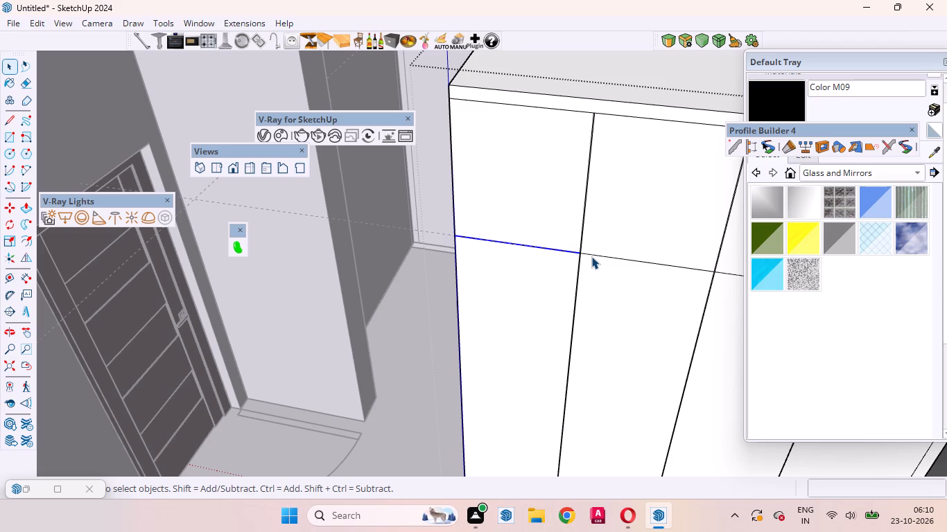
{"action": "left_click", "coordinate": [593, 254], "text": "ctrl+alt"}
{"action": "scroll", "coordinate": [525, 240], "scroll_direction": "down", "scroll_amount": 8, "text": "ctrl+alt"}
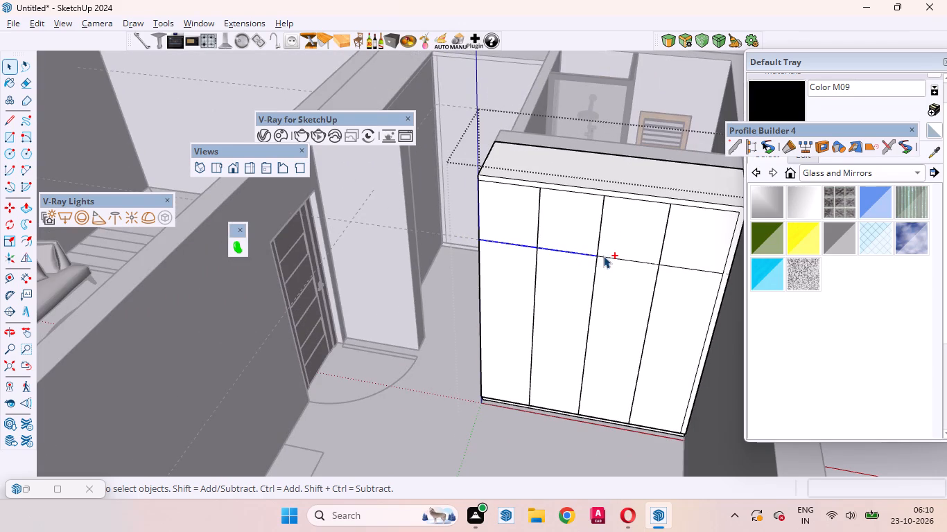
{"action": "left_click", "coordinate": [603, 256], "text": "ctrl+alt"}
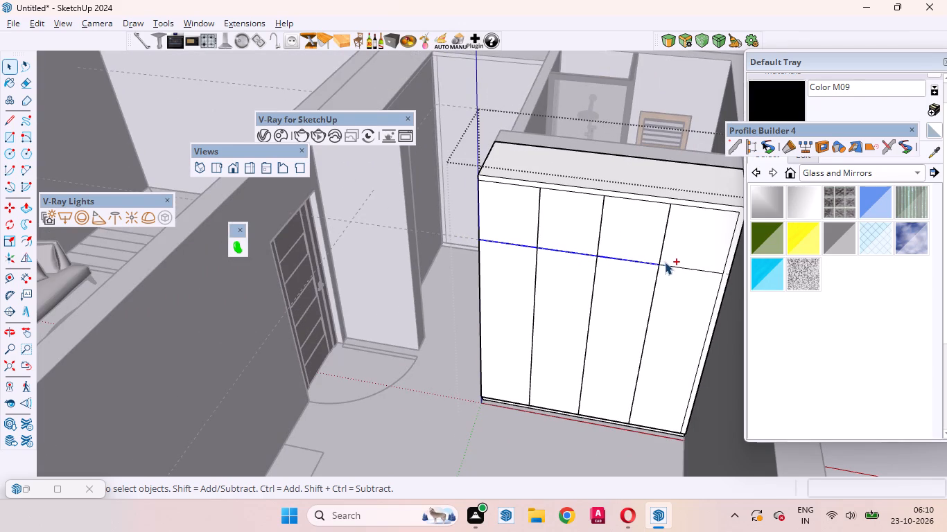
{"action": "left_click", "coordinate": [668, 267], "text": "ctrl+alt"}
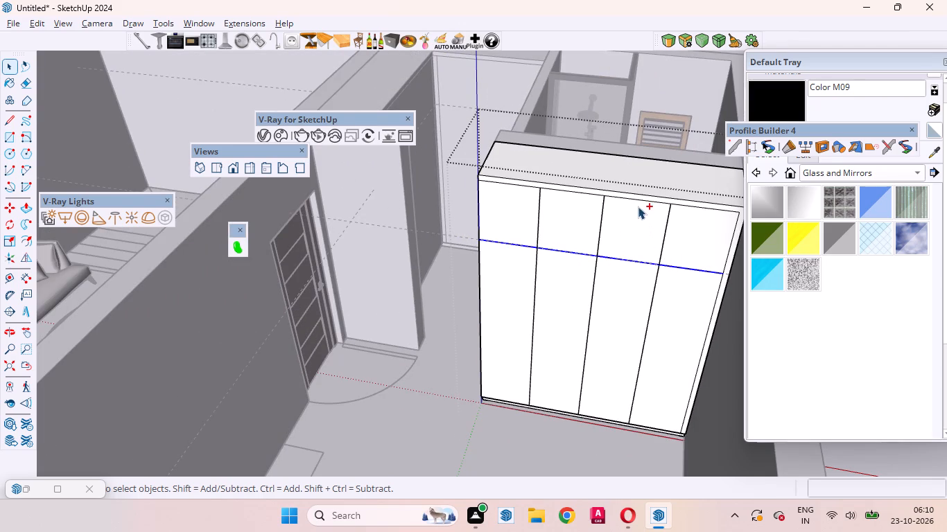
{"action": "left_click", "coordinate": [632, 199], "text": "ctrl+alt"}
{"action": "left_click", "coordinate": [677, 204], "text": "ctrl+alt"}
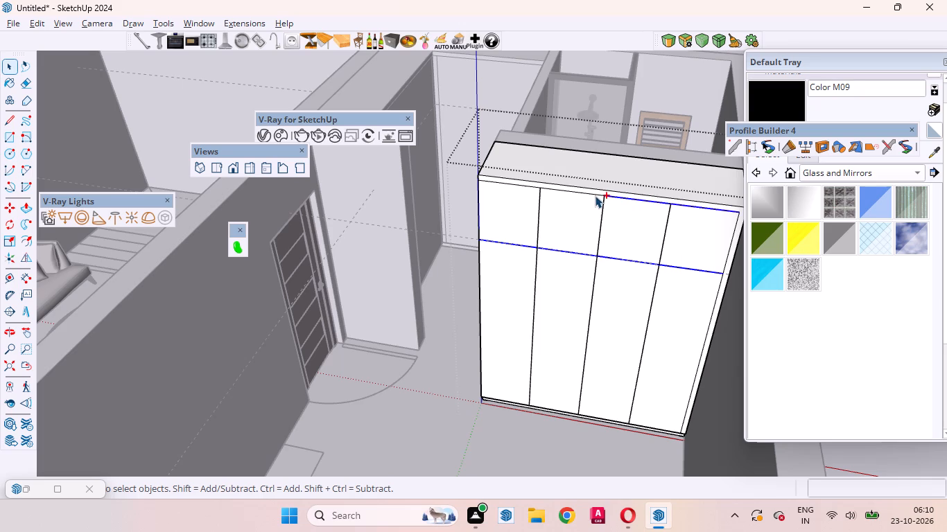
{"action": "left_click", "coordinate": [595, 195], "text": "ctrl+alt"}
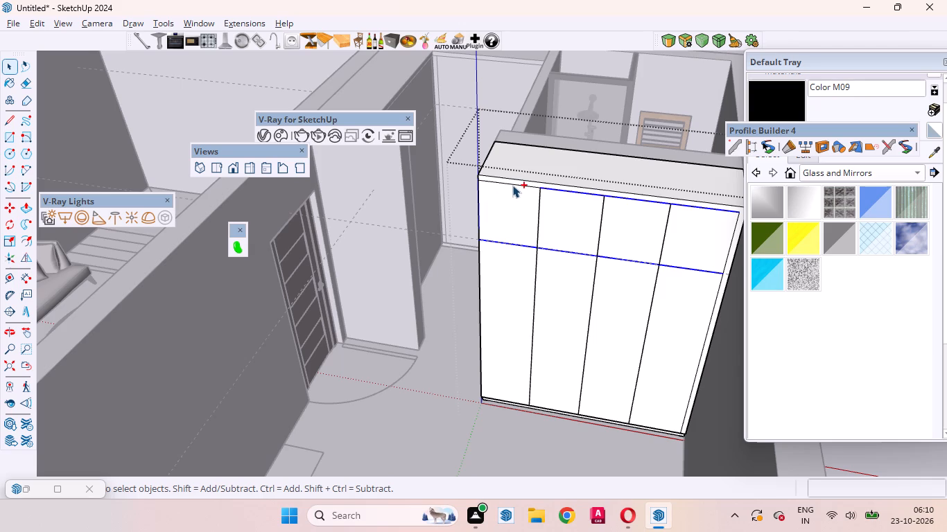
{"action": "left_click", "coordinate": [512, 184], "text": "ctrl+alt"}
{"action": "key", "text": "m"}
{"action": "scroll", "coordinate": [564, 222], "scroll_direction": "up", "scroll_amount": 1}
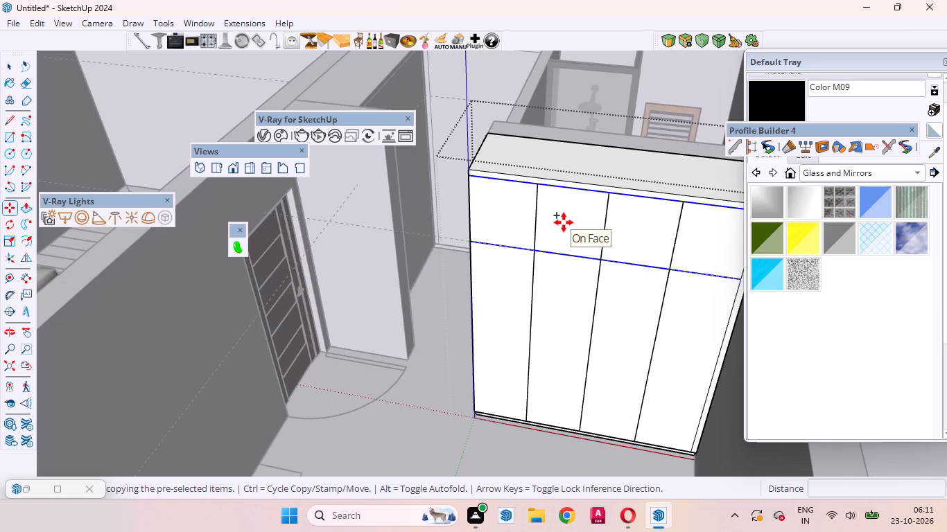
{"action": "left_click", "coordinate": [564, 222]}
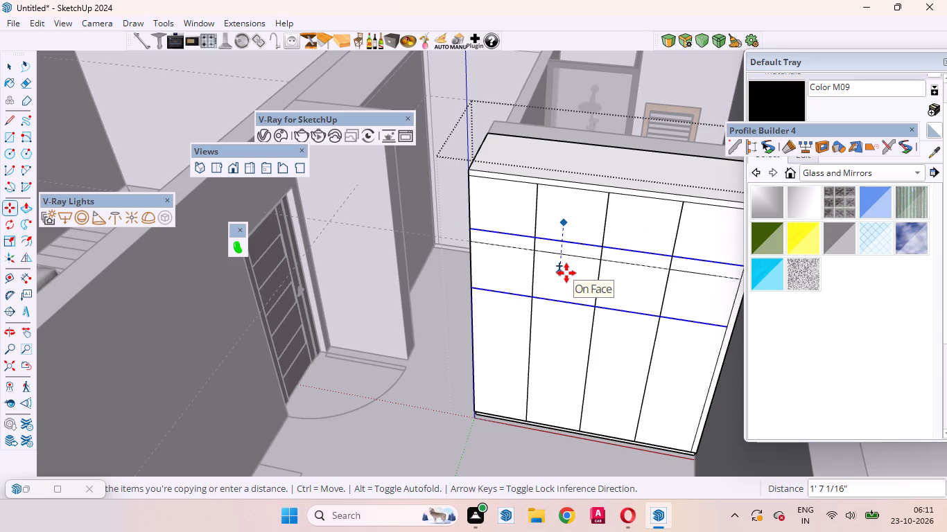
{"action": "type", "text": "3mm"}
{"action": "key", "text": "Return"}
{"action": "key", "text": "space"}
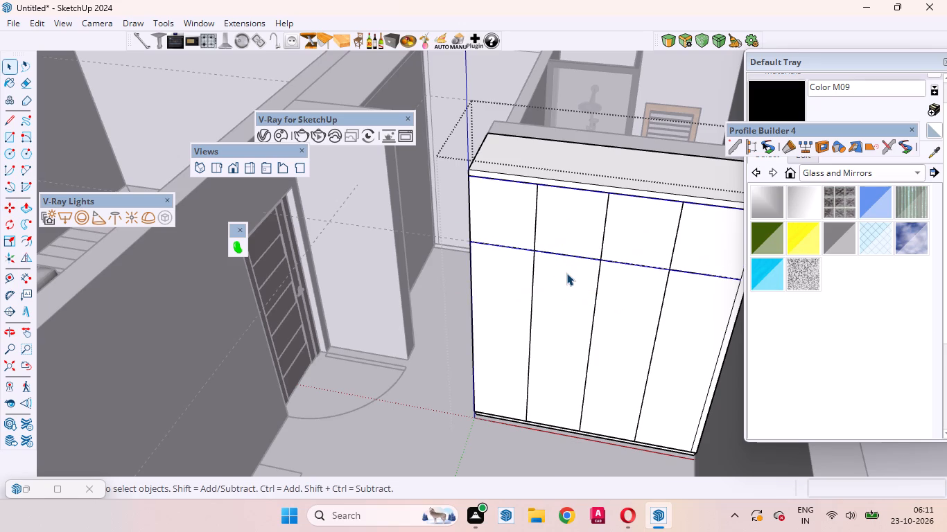
Copy the front panel's vertical side edge farthest from the room door, loft and door portions together, 3mm inward, and leave the wardrobe group.
{"action": "scroll", "coordinate": [530, 237], "scroll_direction": "up", "scroll_amount": 5}
{"action": "scroll", "coordinate": [580, 137], "scroll_direction": "up", "scroll_amount": 10}
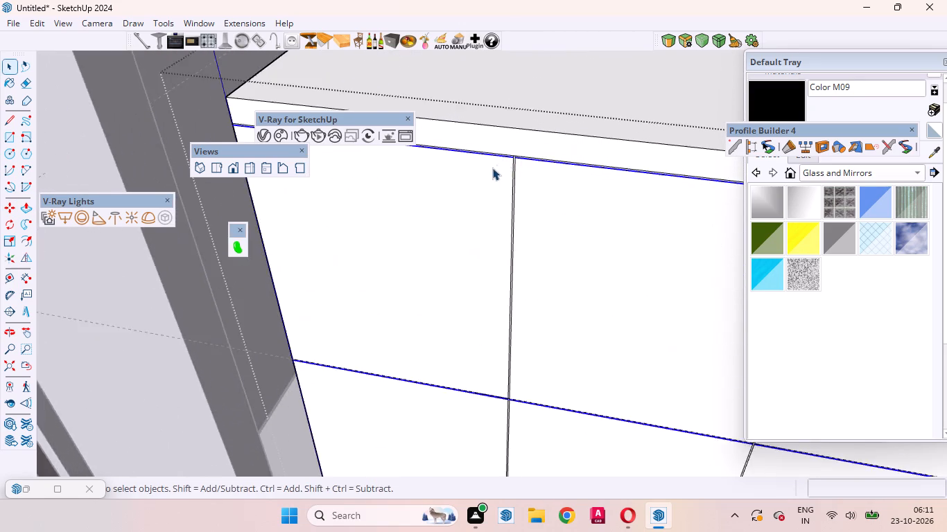
{"action": "scroll", "coordinate": [492, 168], "scroll_direction": "up", "scroll_amount": 3}
{"action": "scroll", "coordinate": [543, 173], "scroll_direction": "down", "scroll_amount": 18}
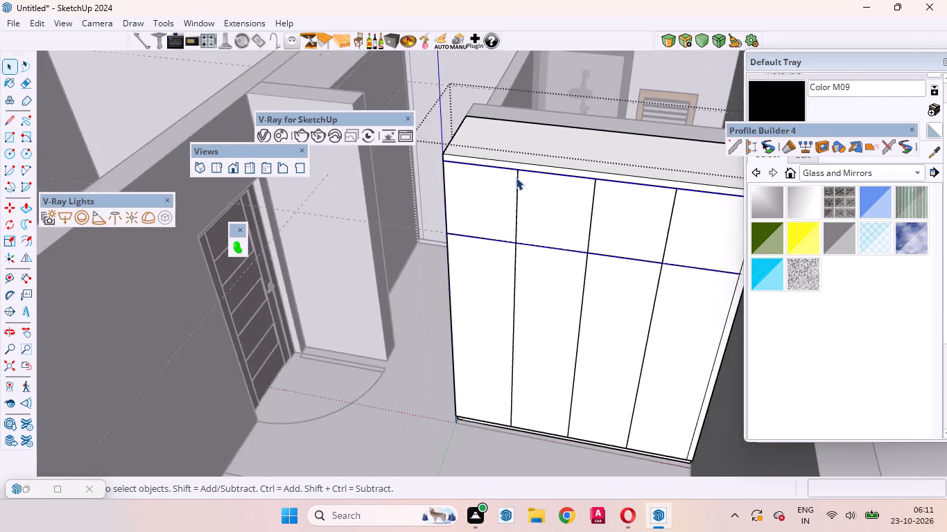
{"action": "scroll", "coordinate": [516, 177], "scroll_direction": "down", "scroll_amount": 5}
{"action": "scroll", "coordinate": [684, 215], "scroll_direction": "up", "scroll_amount": 9}
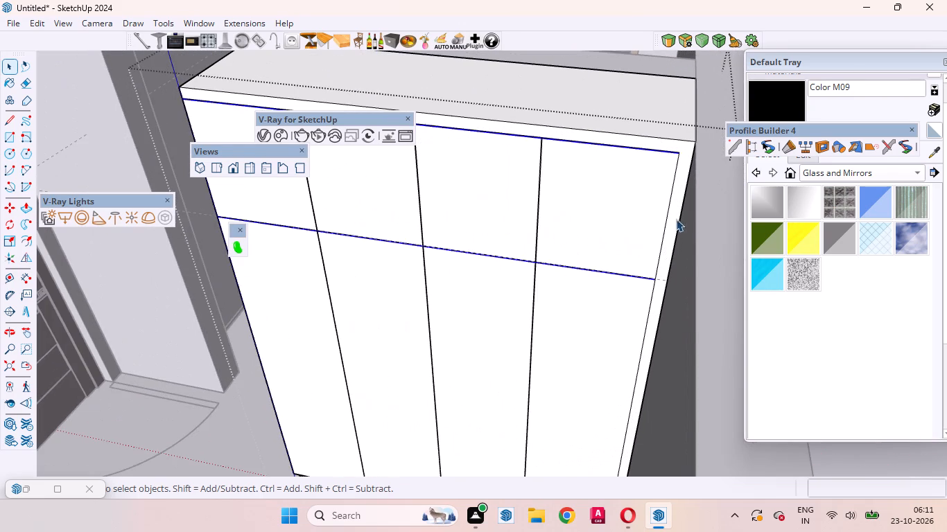
{"action": "left_click", "coordinate": [666, 220]}
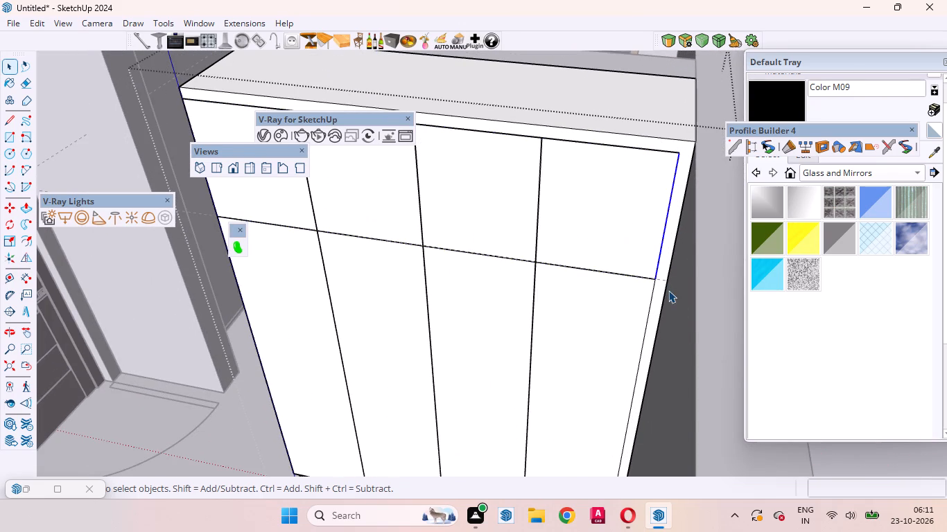
{"action": "left_click", "coordinate": [649, 303], "text": "ctrl+alt"}
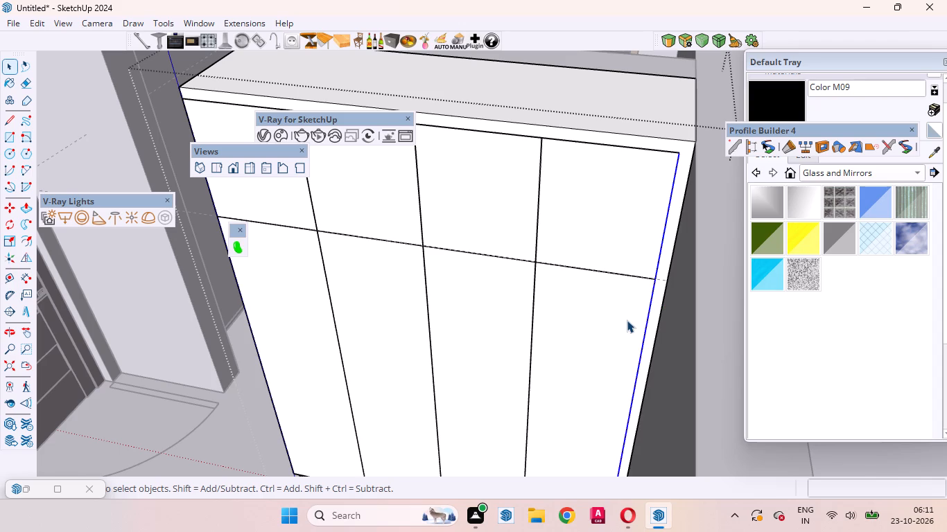
{"action": "key", "text": "m"}
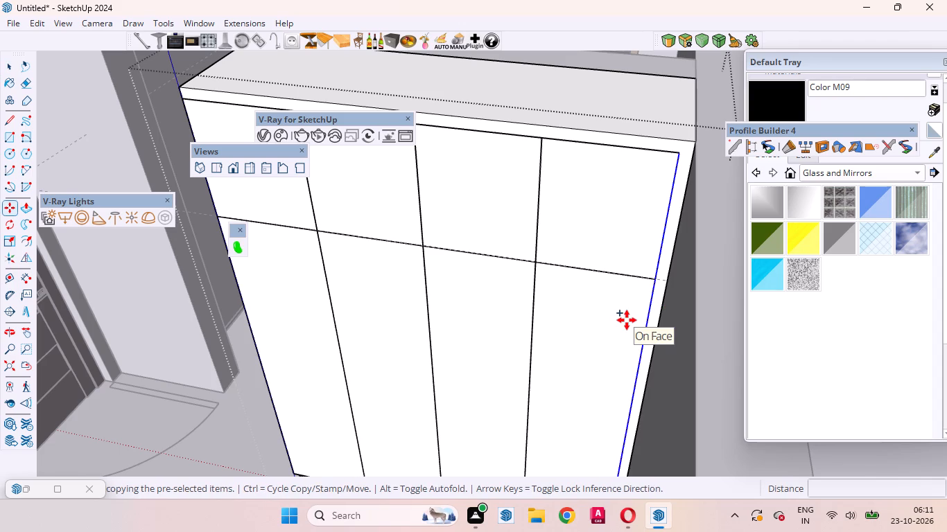
{"action": "left_click", "coordinate": [627, 320]}
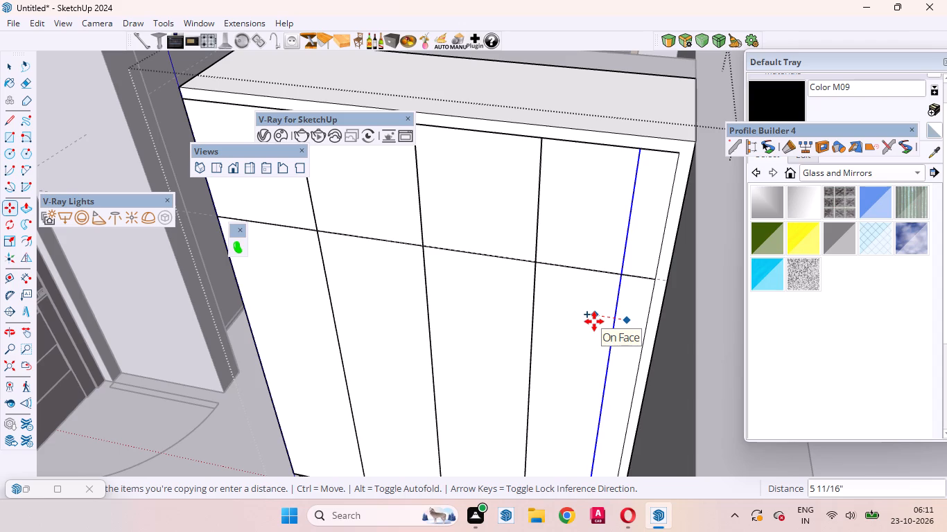
{"action": "key", "text": "3"}
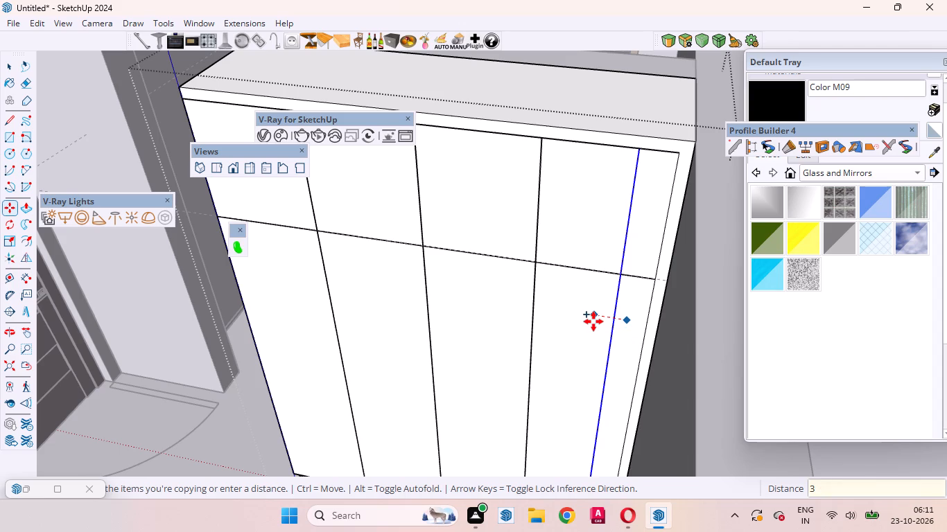
{"action": "type", "text": "mm"}
{"action": "key", "text": "Return"}
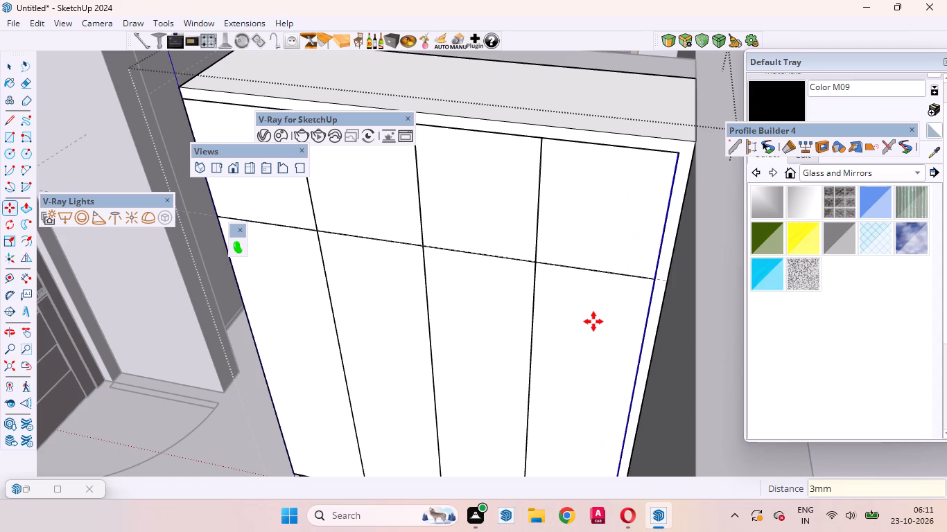
{"action": "key", "text": "space"}
{"action": "scroll", "coordinate": [663, 323], "scroll_direction": "down", "scroll_amount": 3}
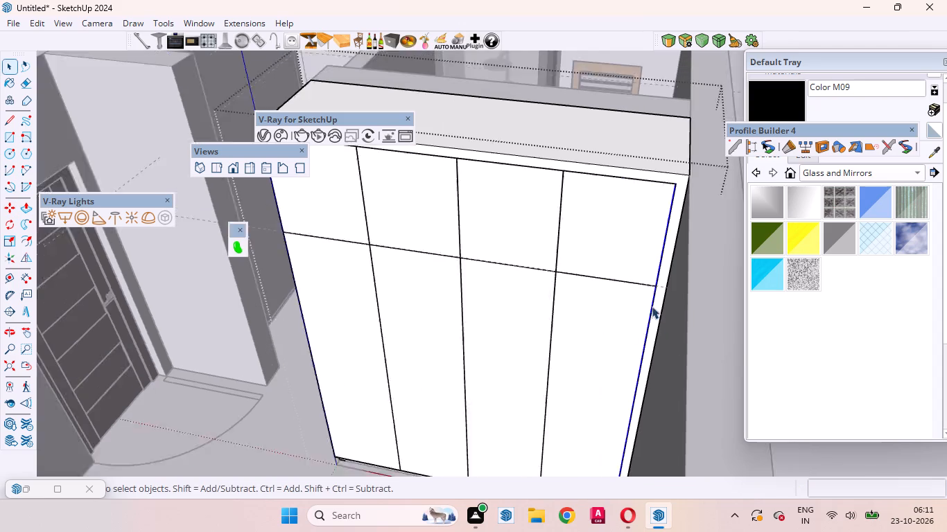
{"action": "scroll", "coordinate": [652, 306], "scroll_direction": "down", "scroll_amount": 17}
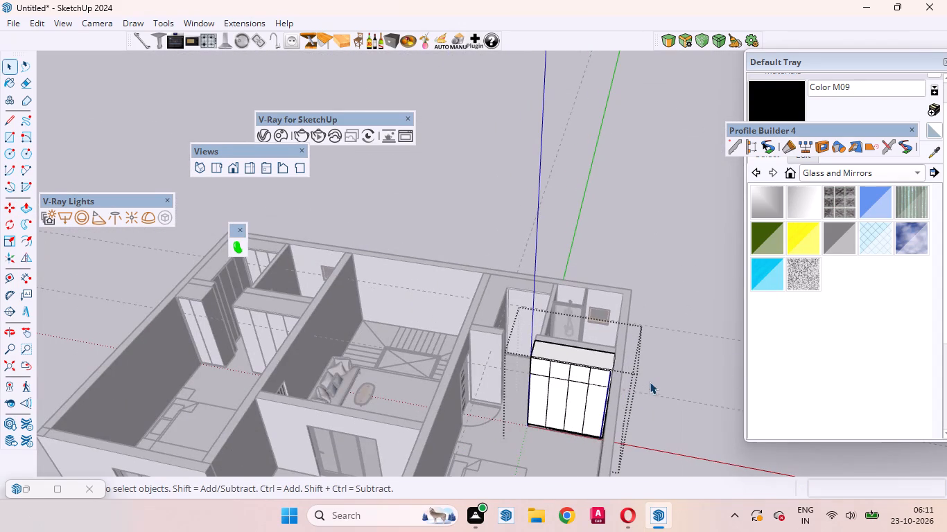
{"action": "left_click", "coordinate": [669, 374]}
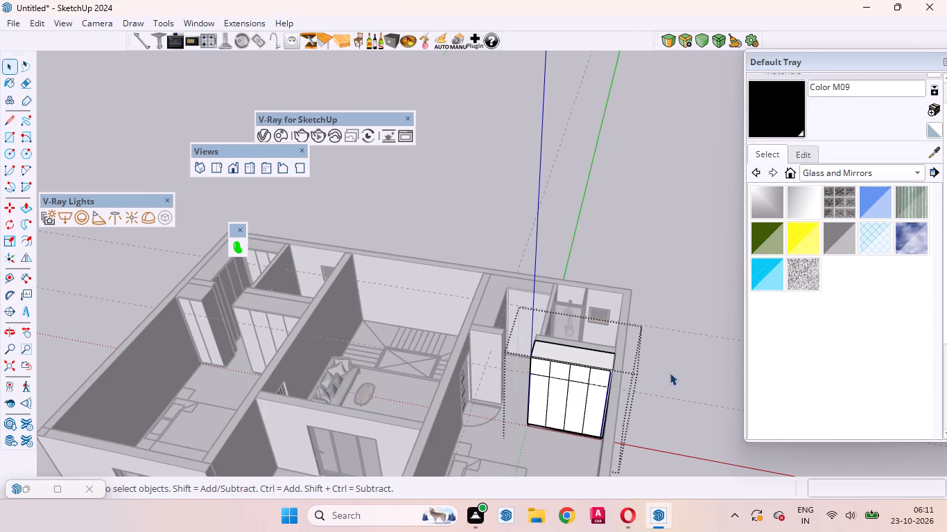
Open the L-shaped wardrobe's group and draw the loft dividing line, about 4' 2", along the guide across its shorter front.
{"action": "scroll", "coordinate": [505, 319], "scroll_direction": "up", "scroll_amount": 4}
{"action": "scroll", "coordinate": [509, 329], "scroll_direction": "down", "scroll_amount": 4}
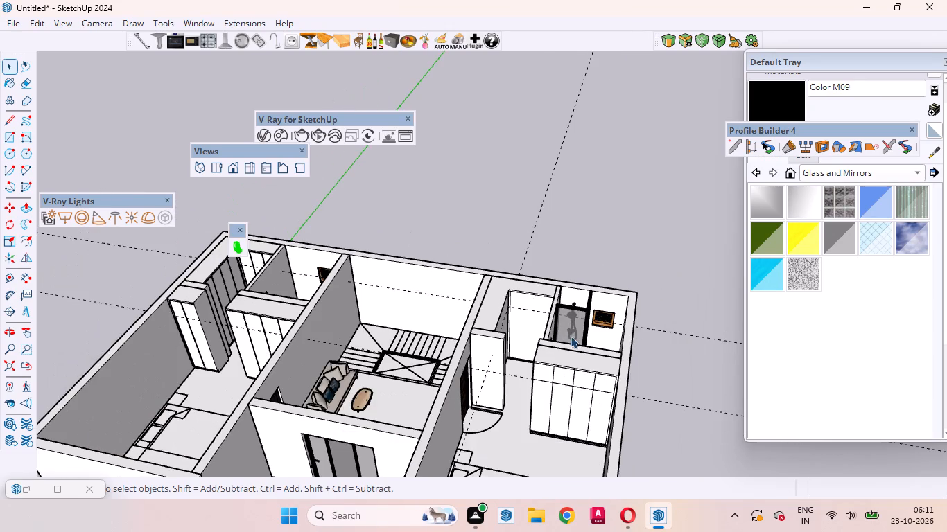
{"action": "middle_click_drag", "start_coordinate": [557, 341], "coordinate": [326, 319]}
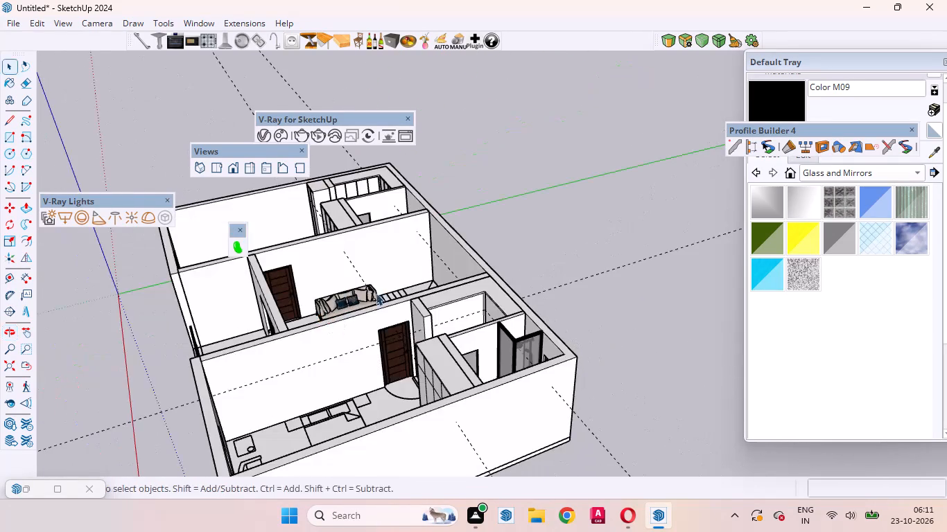
{"action": "scroll", "coordinate": [539, 308], "scroll_direction": "up", "scroll_amount": 4}
{"action": "scroll", "coordinate": [461, 337], "scroll_direction": "up", "scroll_amount": 12}
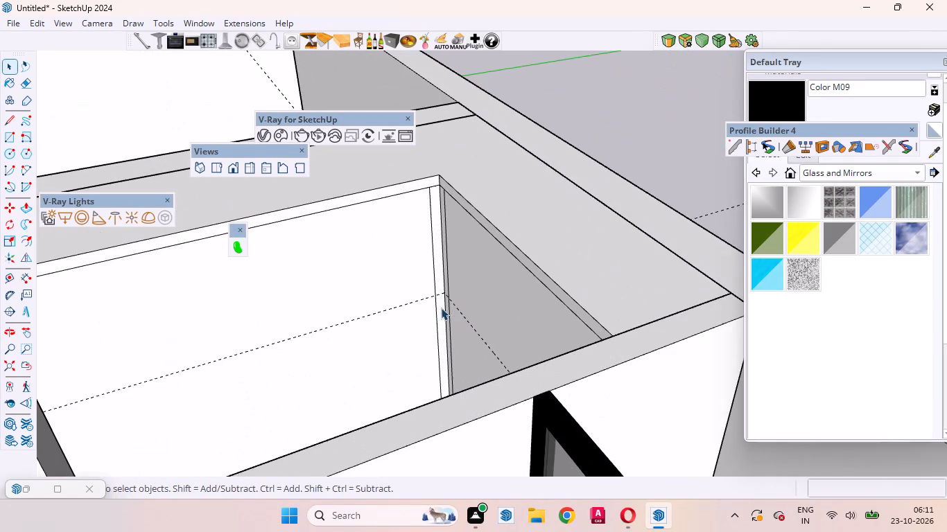
{"action": "middle_click_drag", "start_coordinate": [488, 312], "coordinate": [628, 353]}
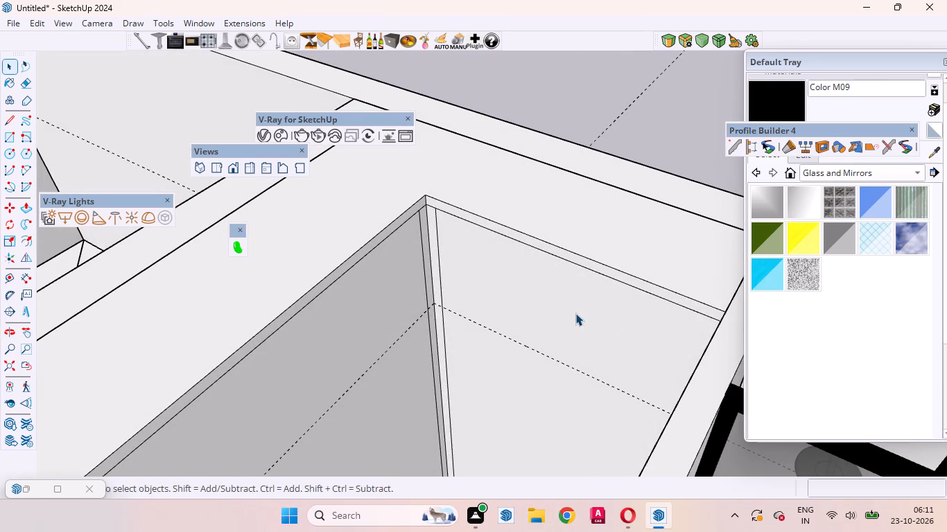
{"action": "left_click", "coordinate": [575, 313]}
{"action": "left_click", "coordinate": [575, 313]}
{"action": "left_click", "coordinate": [575, 313]}
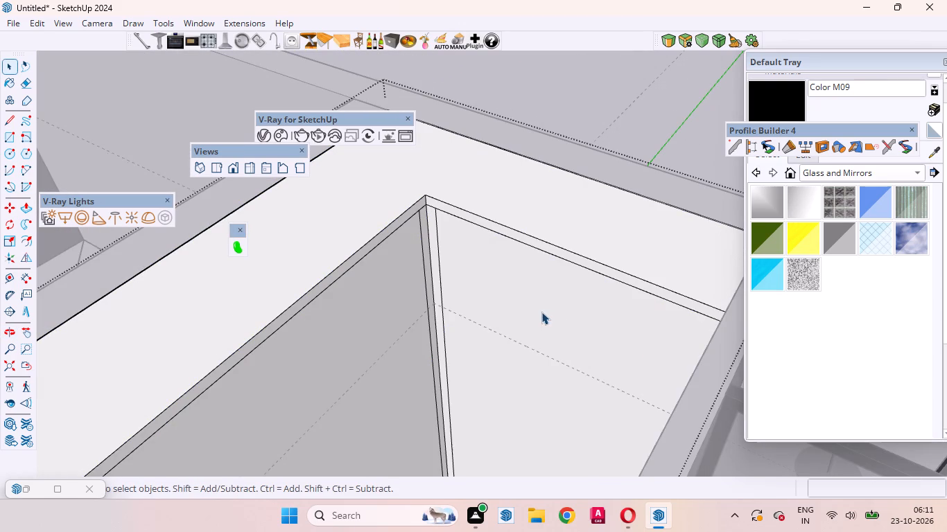
{"action": "key", "text": "l"}
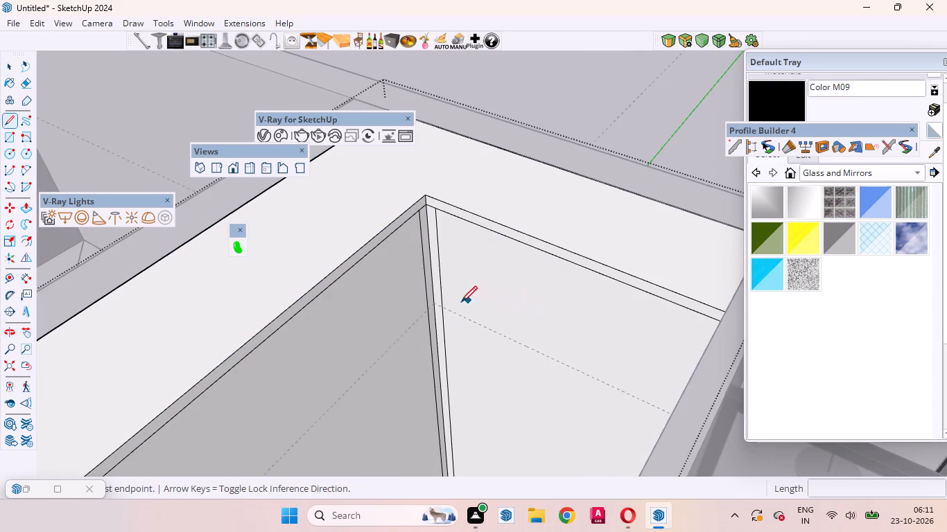
{"action": "left_click", "coordinate": [442, 305]}
{"action": "middle_click_drag", "start_coordinate": [610, 370], "coordinate": [723, 423]}
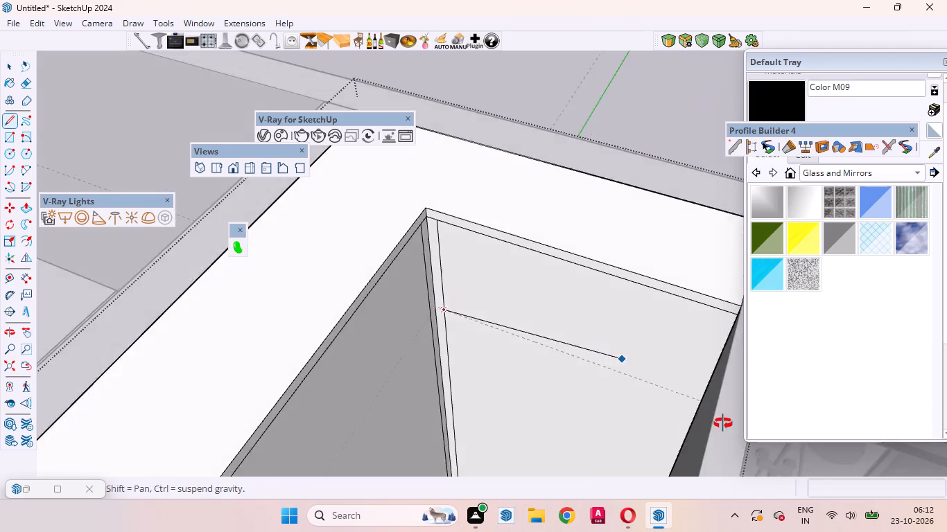
{"action": "middle_click_drag", "start_coordinate": [723, 423], "coordinate": [723, 424]}
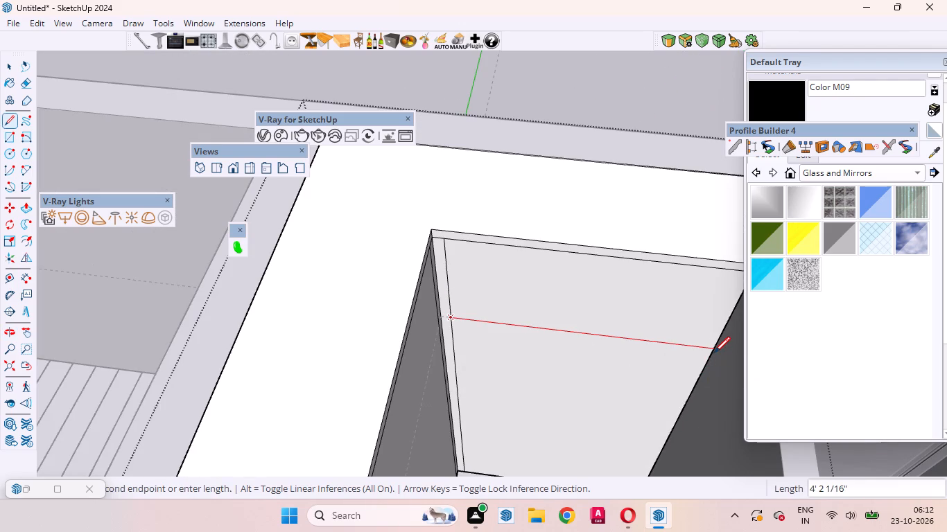
{"action": "left_click", "coordinate": [714, 353]}
{"action": "middle_click_drag", "start_coordinate": [630, 391], "coordinate": [614, 398]}
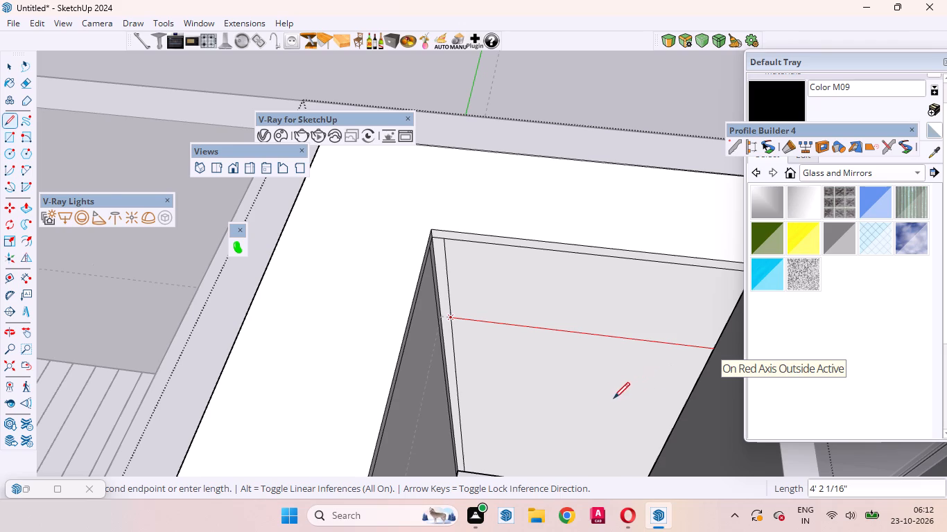
{"action": "middle_click_drag", "start_coordinate": [614, 398], "coordinate": [517, 404]}
{"action": "key", "text": "space"}
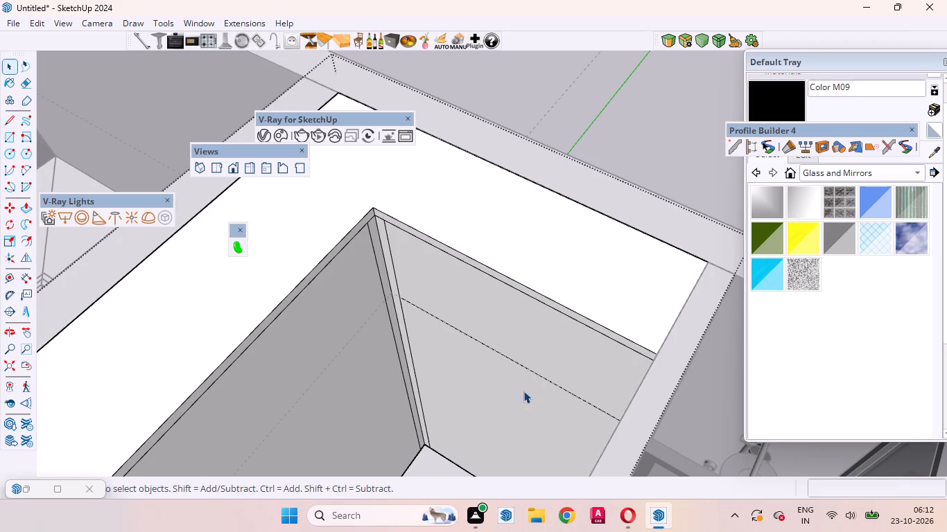
{"action": "left_click", "coordinate": [535, 343]}
{"action": "left_click", "coordinate": [525, 379]}
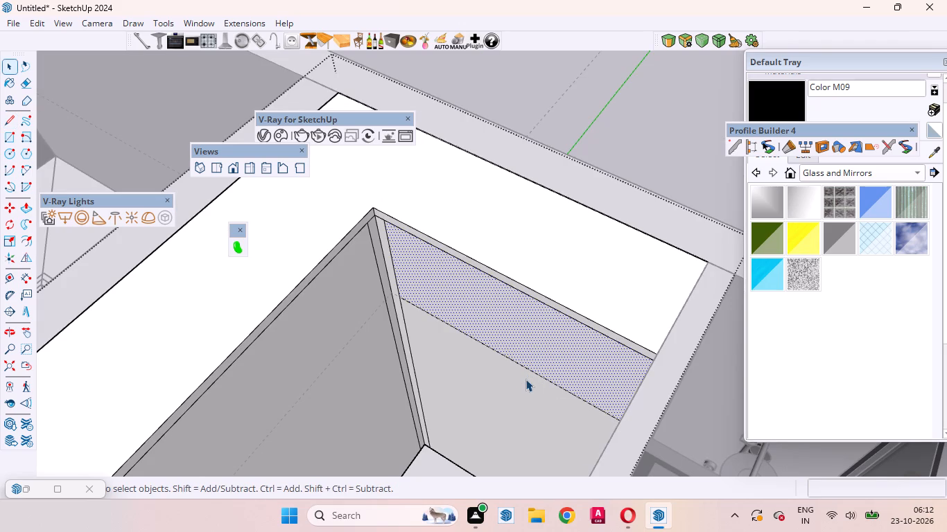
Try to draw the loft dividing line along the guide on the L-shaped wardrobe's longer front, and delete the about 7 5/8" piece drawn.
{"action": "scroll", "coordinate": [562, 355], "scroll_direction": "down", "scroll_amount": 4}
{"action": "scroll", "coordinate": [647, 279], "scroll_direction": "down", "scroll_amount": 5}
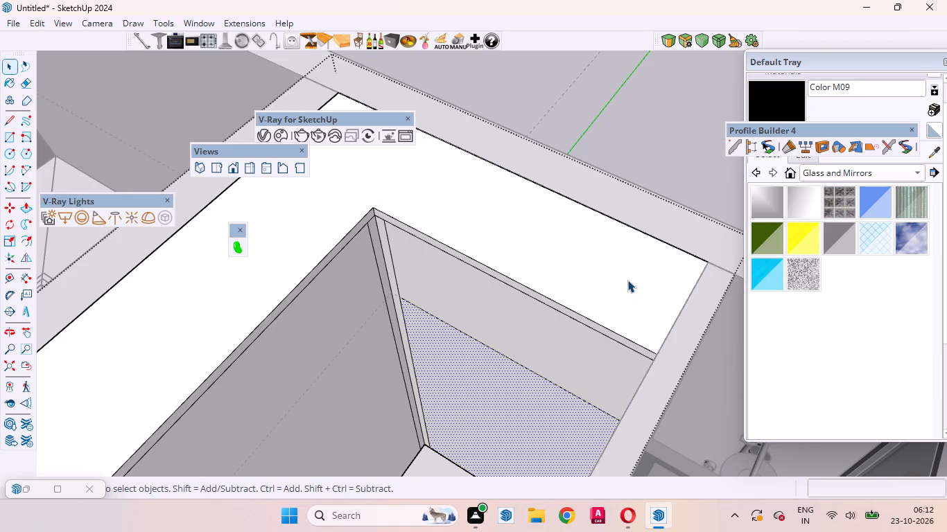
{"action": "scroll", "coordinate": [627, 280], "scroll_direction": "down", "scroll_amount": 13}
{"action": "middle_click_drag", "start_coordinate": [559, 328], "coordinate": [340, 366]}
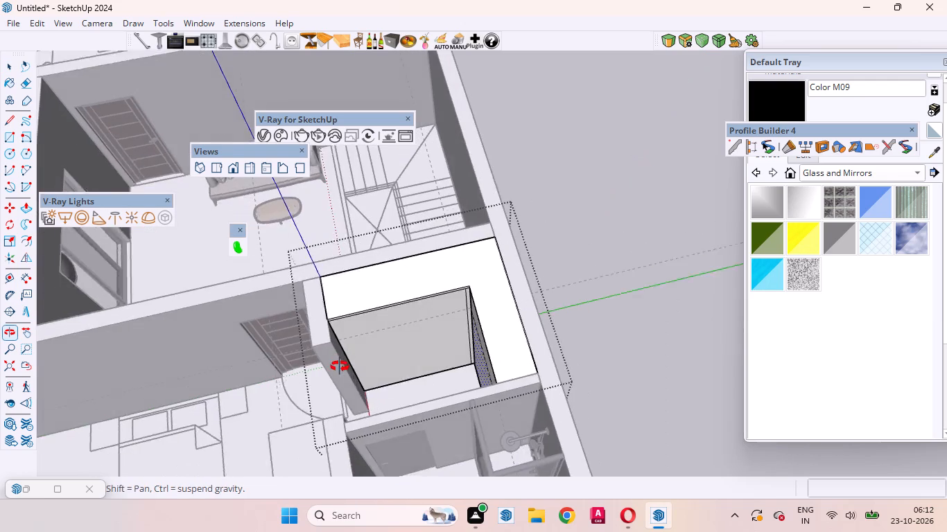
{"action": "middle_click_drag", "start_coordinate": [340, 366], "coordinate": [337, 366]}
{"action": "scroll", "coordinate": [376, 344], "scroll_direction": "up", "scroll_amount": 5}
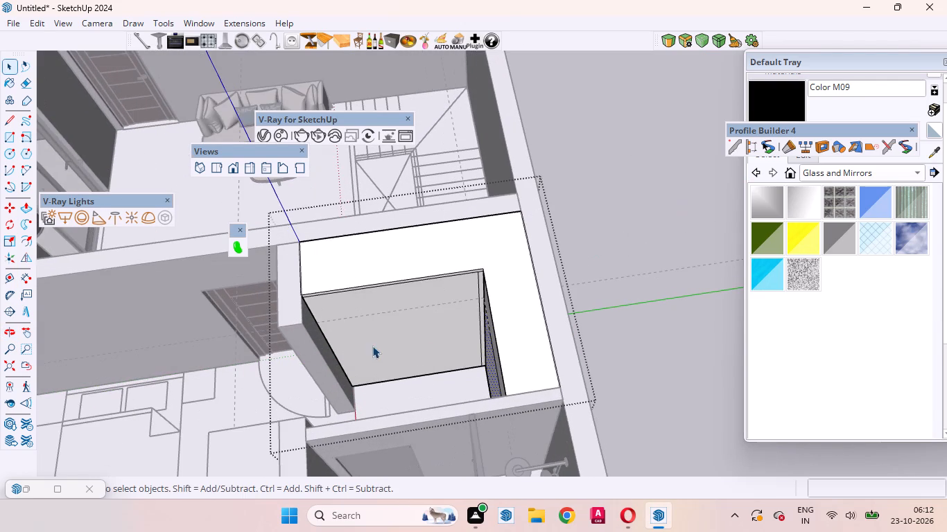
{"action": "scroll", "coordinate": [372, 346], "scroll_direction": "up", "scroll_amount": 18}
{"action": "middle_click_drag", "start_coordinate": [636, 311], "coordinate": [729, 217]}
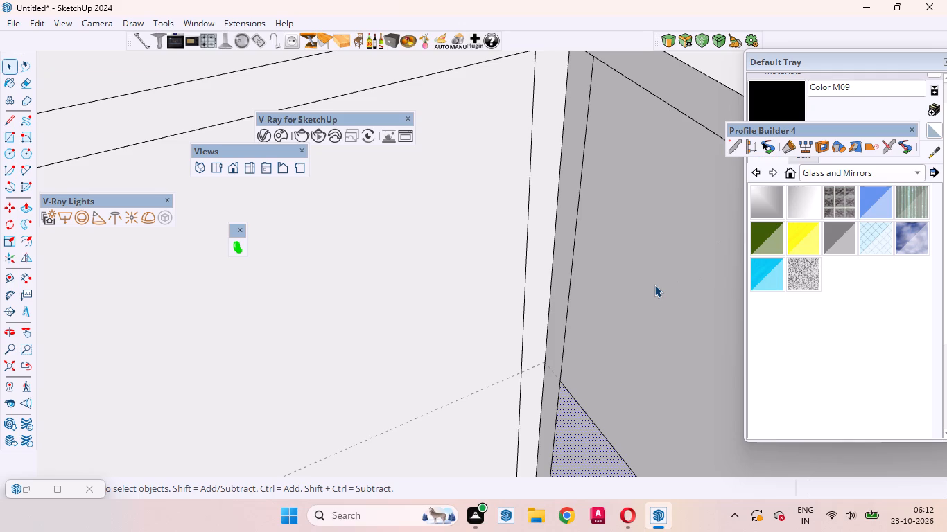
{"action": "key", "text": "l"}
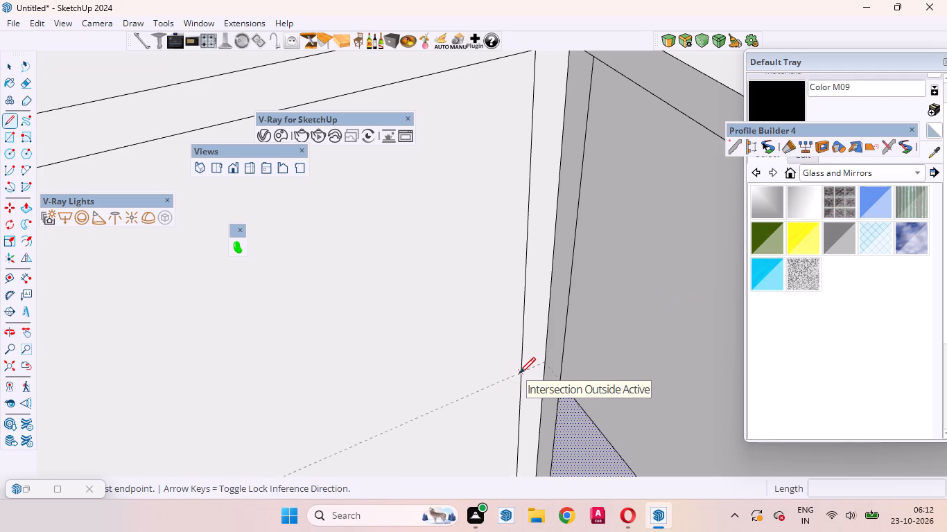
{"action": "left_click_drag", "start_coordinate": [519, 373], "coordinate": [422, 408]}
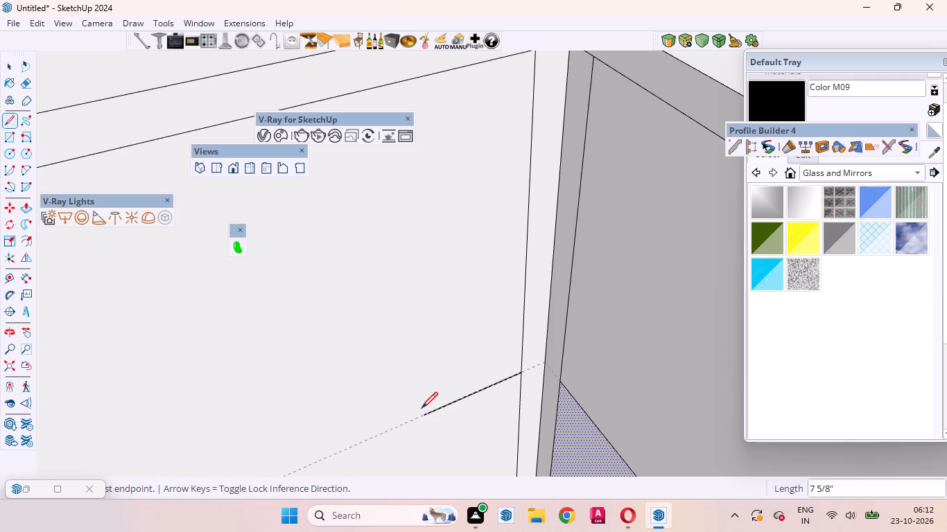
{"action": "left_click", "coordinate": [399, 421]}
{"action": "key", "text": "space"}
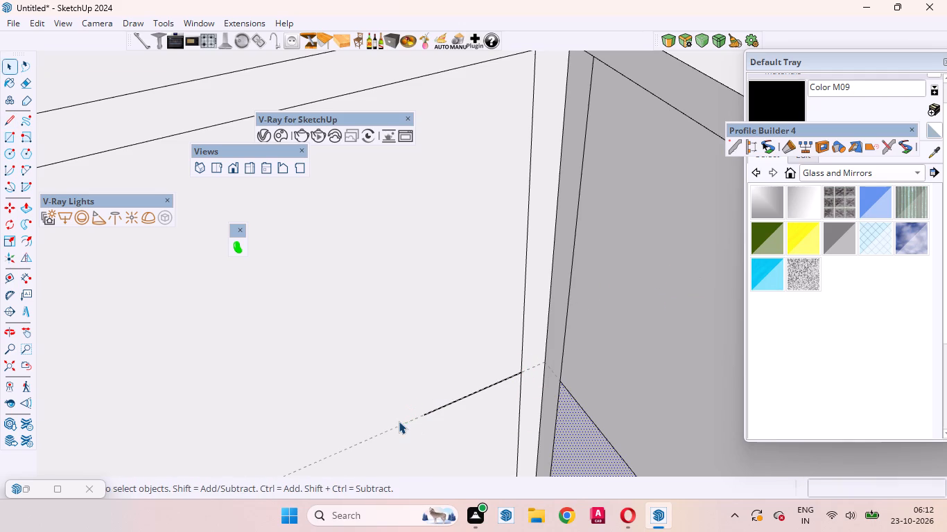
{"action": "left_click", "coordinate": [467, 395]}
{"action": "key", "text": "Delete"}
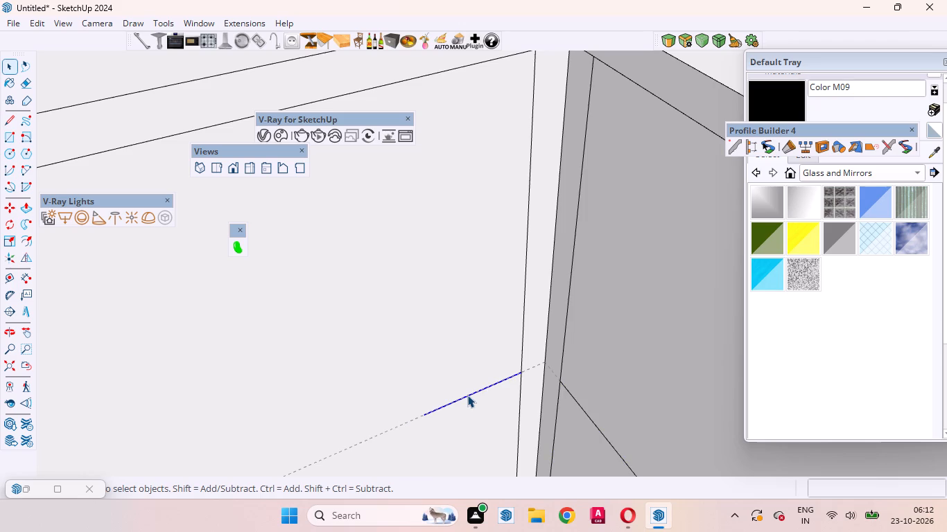
Draw the loft dividing line, about 5' 8", along the guide across the full width of the L-shaped wardrobe's longer front.
{"action": "scroll", "coordinate": [467, 395], "scroll_direction": "left", "scroll_amount": 3}
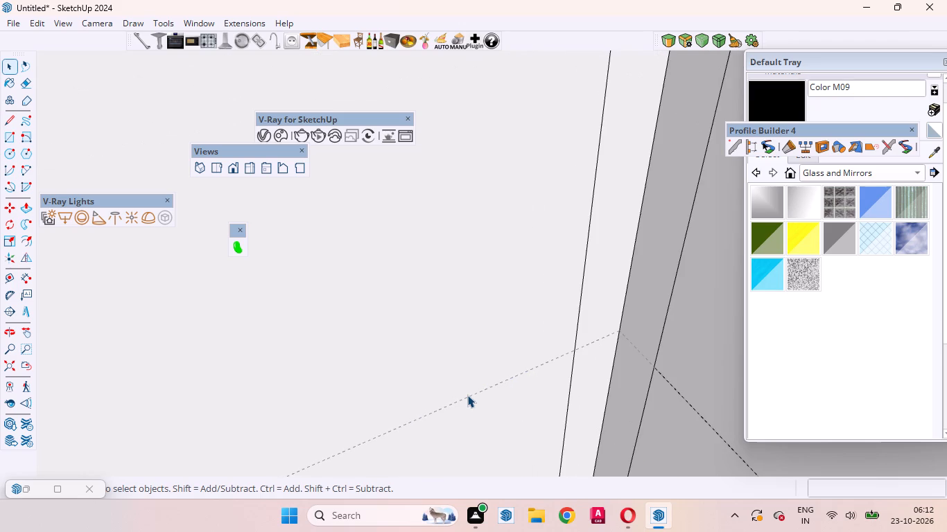
{"action": "scroll", "coordinate": [467, 395], "scroll_direction": "down", "scroll_amount": 11}
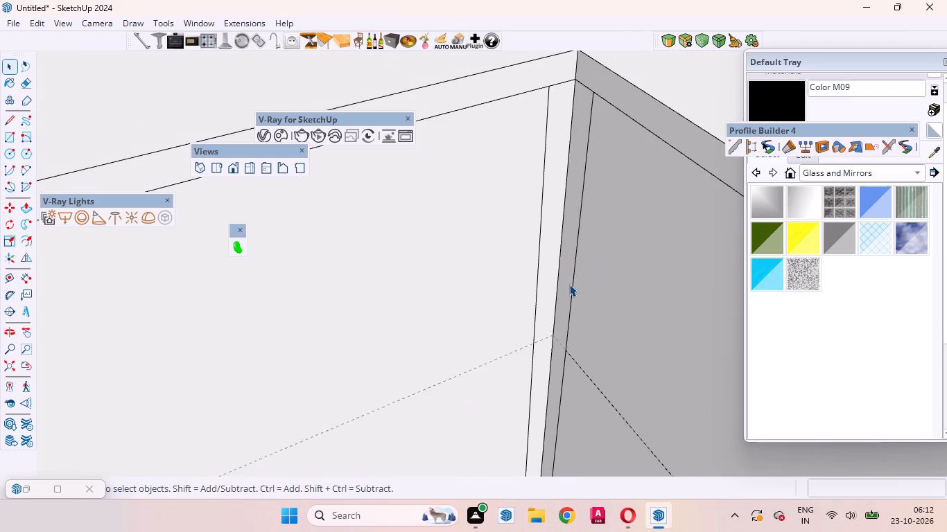
{"action": "scroll", "coordinate": [559, 297], "scroll_direction": "up", "scroll_amount": 4}
{"action": "scroll", "coordinate": [513, 427], "scroll_direction": "down", "scroll_amount": 18}
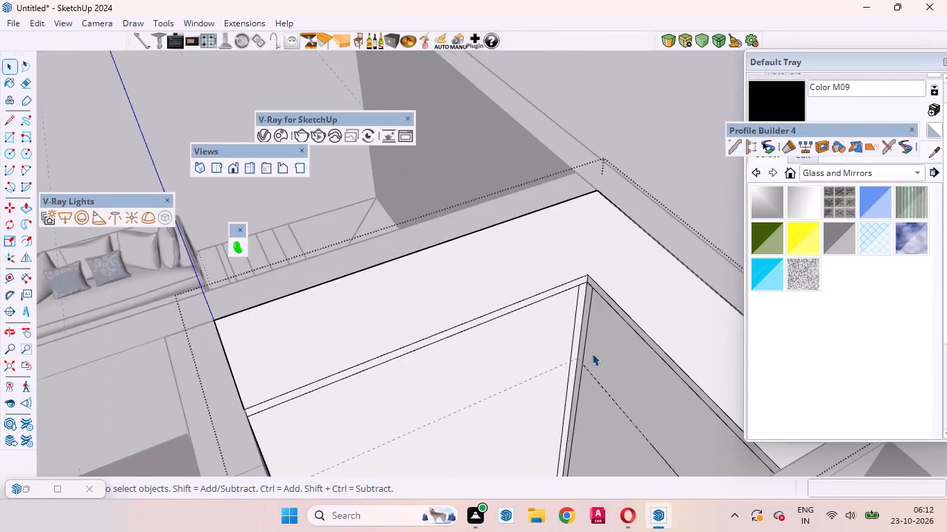
{"action": "scroll", "coordinate": [592, 353], "scroll_direction": "down", "scroll_amount": 2}
{"action": "middle_click_drag", "start_coordinate": [572, 398], "coordinate": [530, 398]}
{"action": "scroll", "coordinate": [487, 373], "scroll_direction": "up", "scroll_amount": 4}
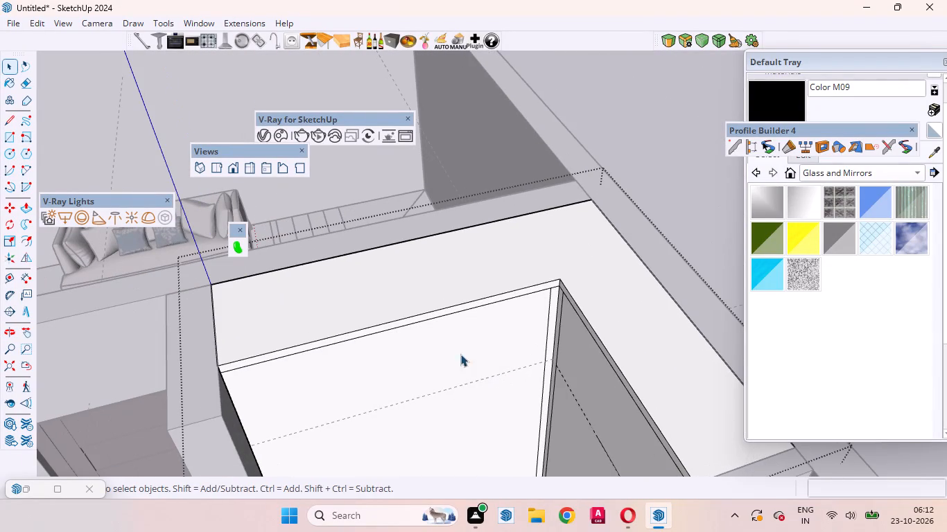
{"action": "left_click", "coordinate": [8, 120]}
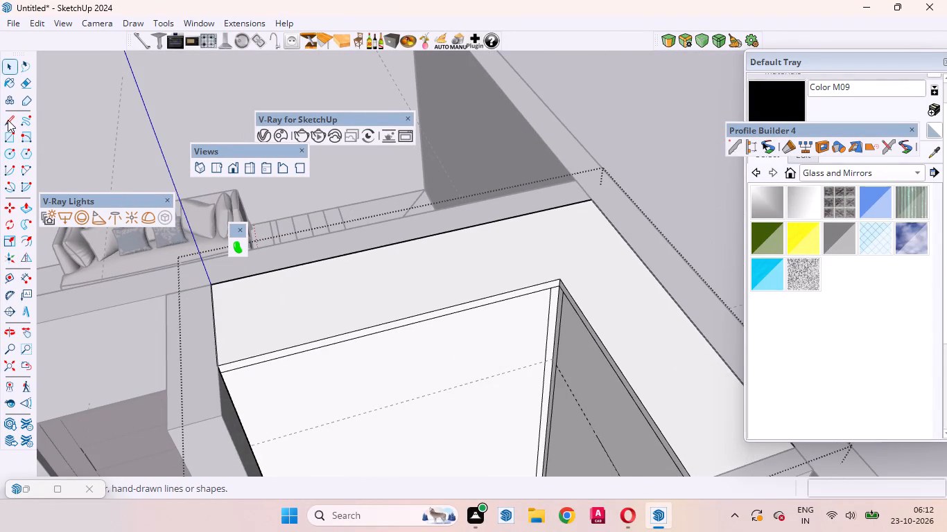
{"action": "scroll", "coordinate": [529, 369], "scroll_direction": "up", "scroll_amount": 5}
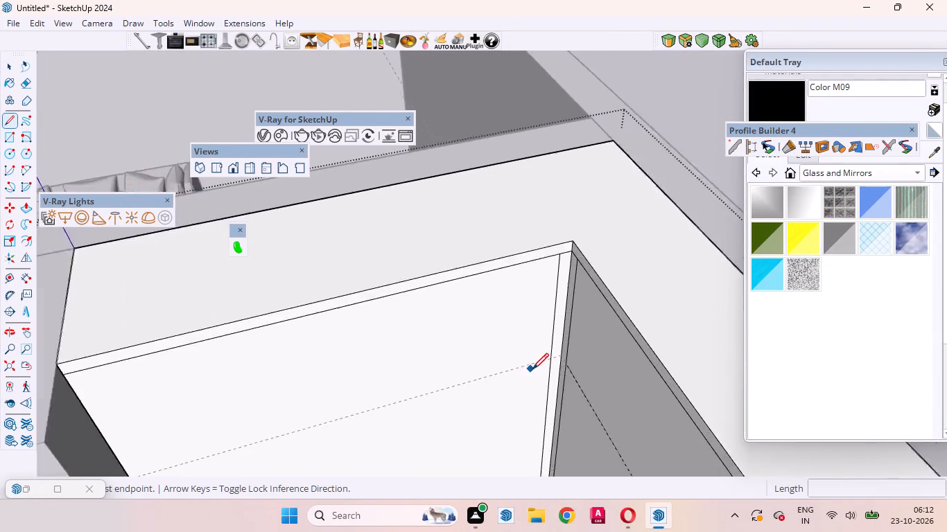
{"action": "scroll", "coordinate": [536, 369], "scroll_direction": "up", "scroll_amount": 11}
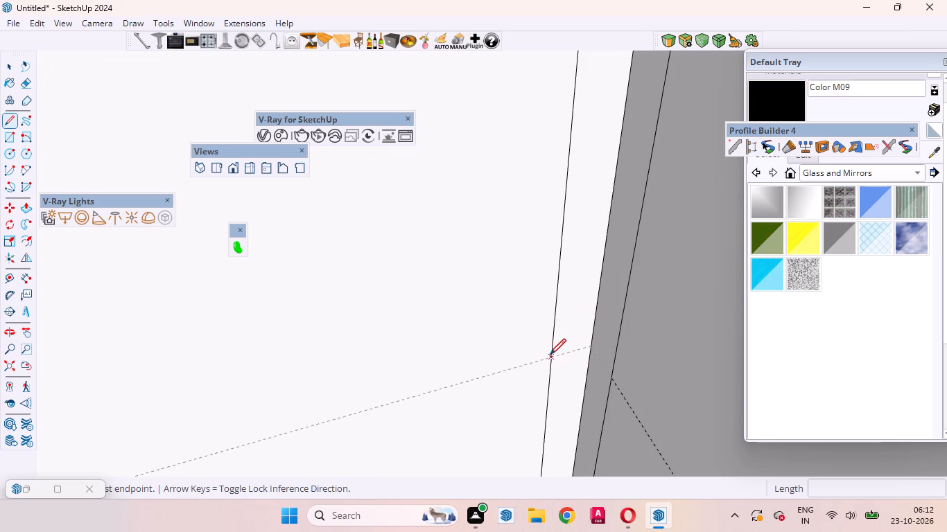
{"action": "left_click", "coordinate": [553, 355]}
{"action": "scroll", "coordinate": [497, 360], "scroll_direction": "down", "scroll_amount": 7}
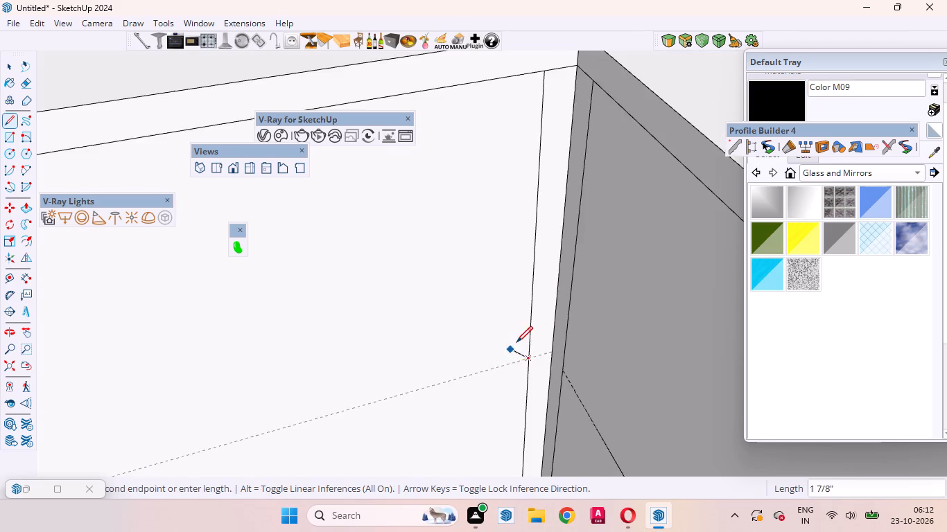
{"action": "scroll", "coordinate": [516, 342], "scroll_direction": "down", "scroll_amount": 14}
{"action": "scroll", "coordinate": [379, 380], "scroll_direction": "up", "scroll_amount": 9}
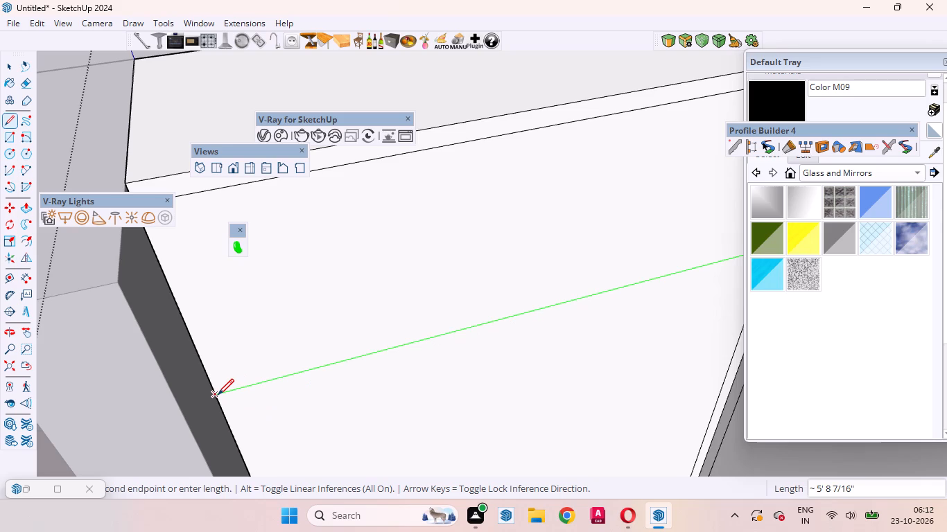
{"action": "left_click", "coordinate": [218, 395]}
{"action": "left_click", "coordinate": [528, 253]}
{"action": "key", "text": "space"}
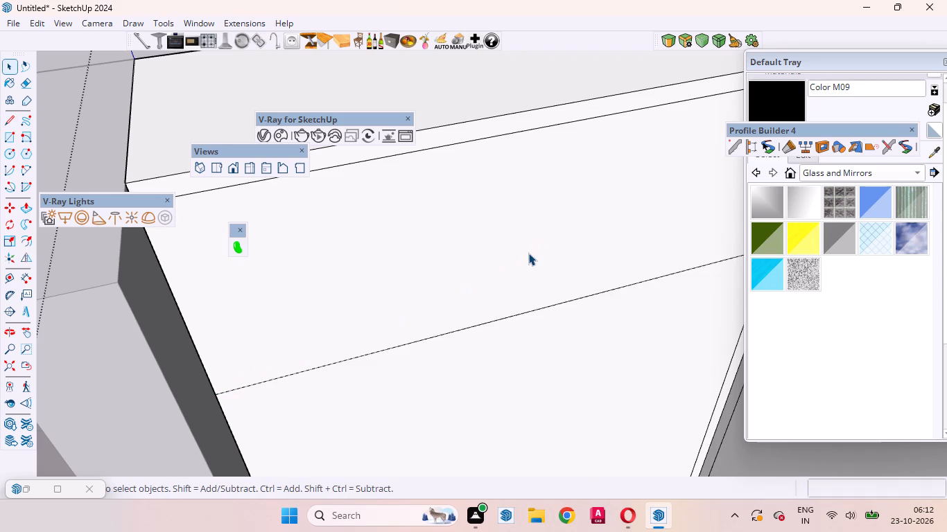
{"action": "left_click", "coordinate": [489, 266]}
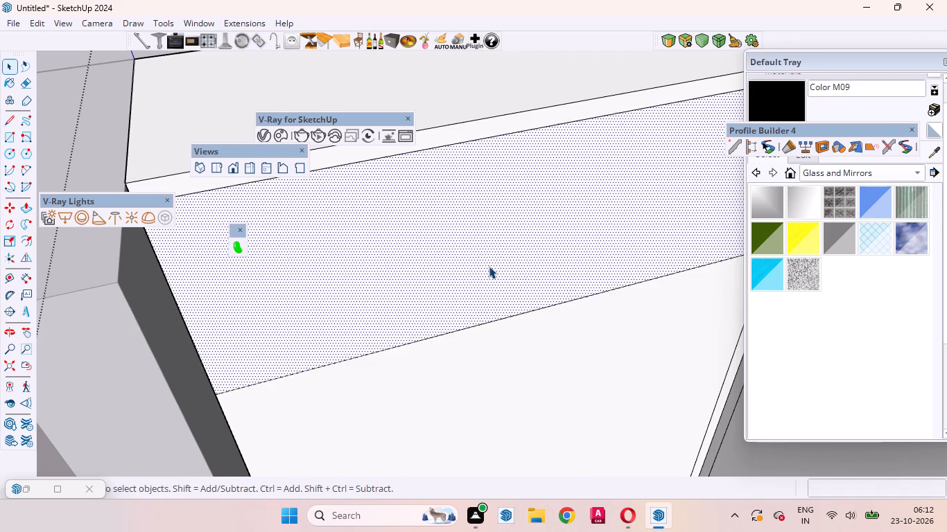
{"action": "left_click", "coordinate": [609, 363]}
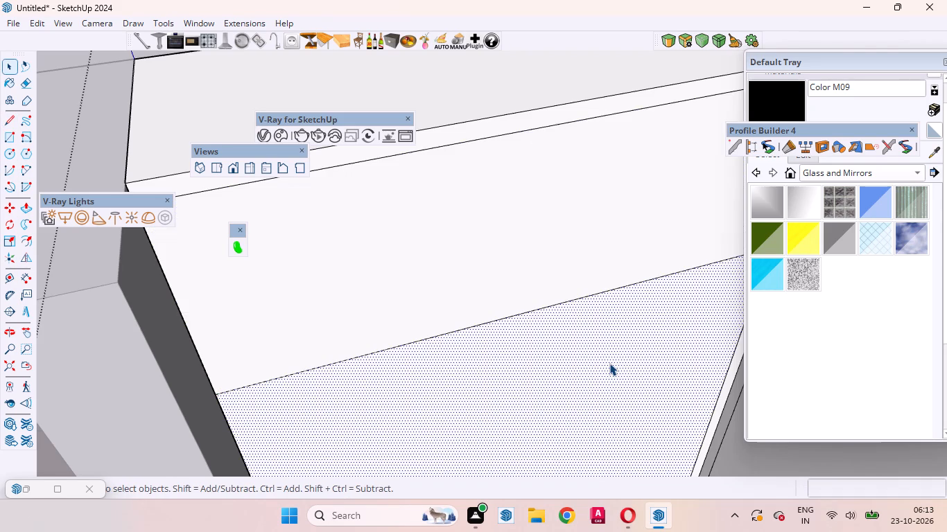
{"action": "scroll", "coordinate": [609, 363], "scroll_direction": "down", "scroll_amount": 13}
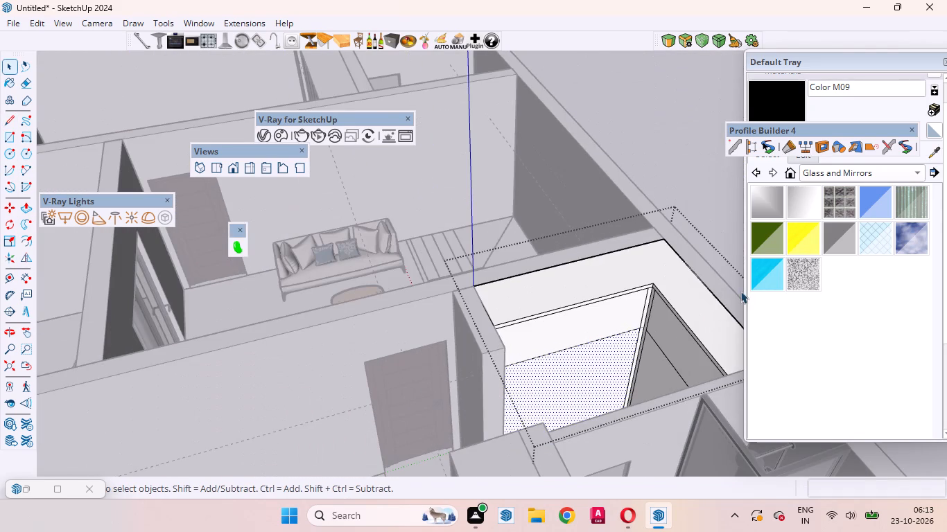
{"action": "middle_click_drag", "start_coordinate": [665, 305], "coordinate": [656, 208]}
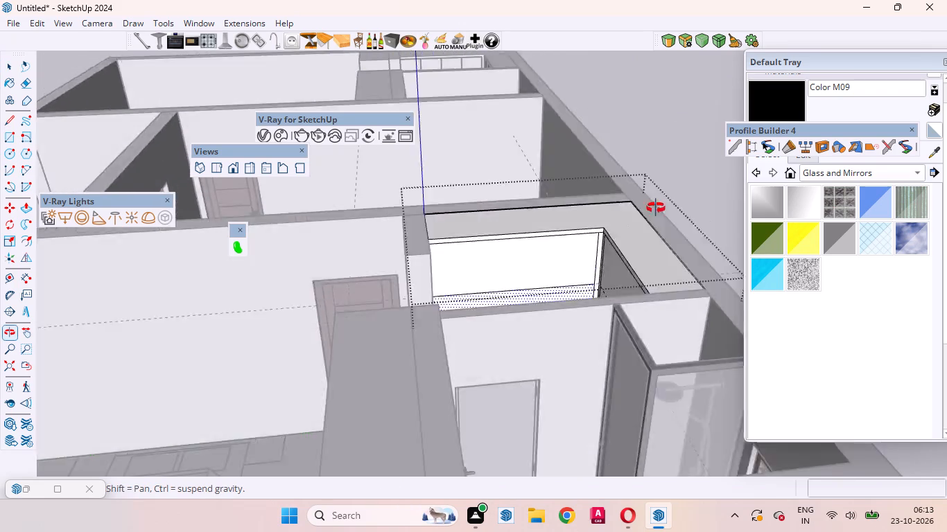
Divide the inner top edge of the L-shaped wardrobe's shorter front into 3 equal segments.
{"action": "middle_click_drag", "start_coordinate": [656, 208], "coordinate": [727, 188]}
{"action": "scroll", "coordinate": [546, 274], "scroll_direction": "down", "scroll_amount": 4}
{"action": "scroll", "coordinate": [396, 324], "scroll_direction": "down", "scroll_amount": 10}
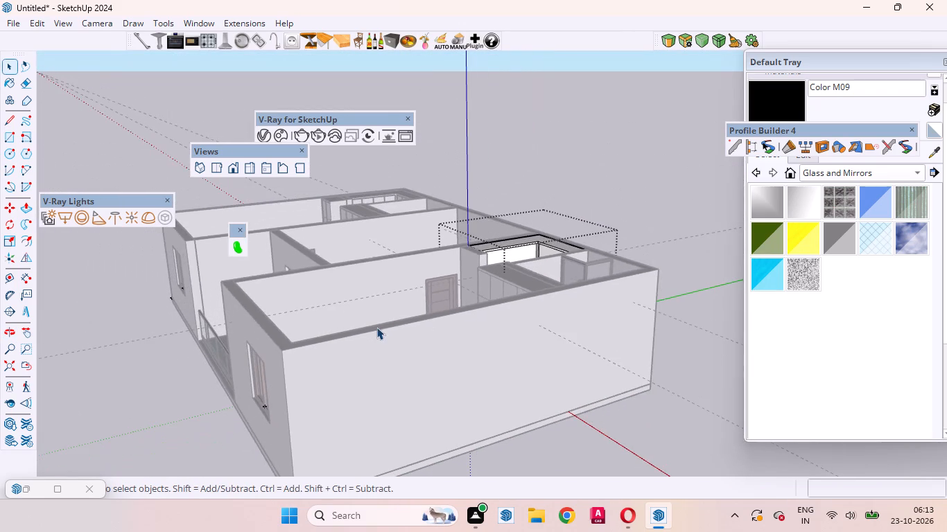
{"action": "middle_click_drag", "start_coordinate": [365, 277], "coordinate": [596, 376]}
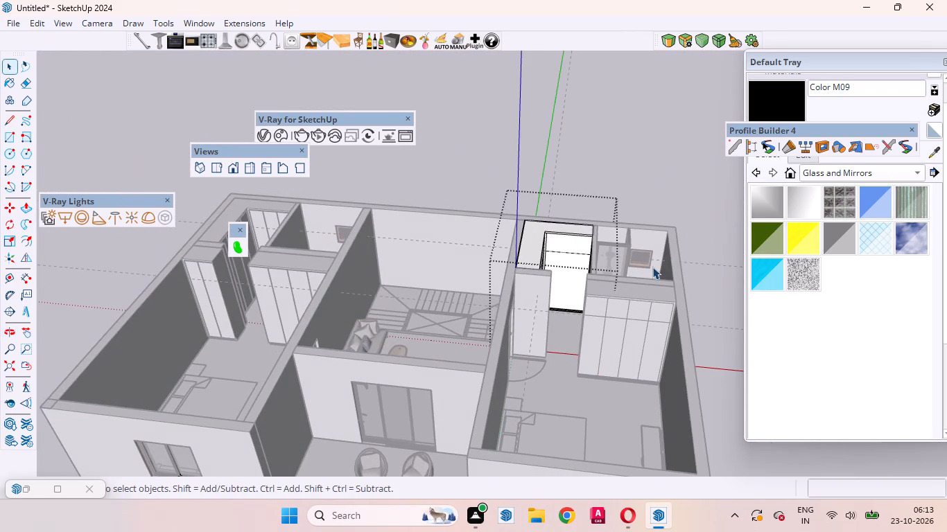
{"action": "scroll", "coordinate": [652, 267], "scroll_direction": "up", "scroll_amount": 4}
{"action": "scroll", "coordinate": [557, 247], "scroll_direction": "up", "scroll_amount": 10}
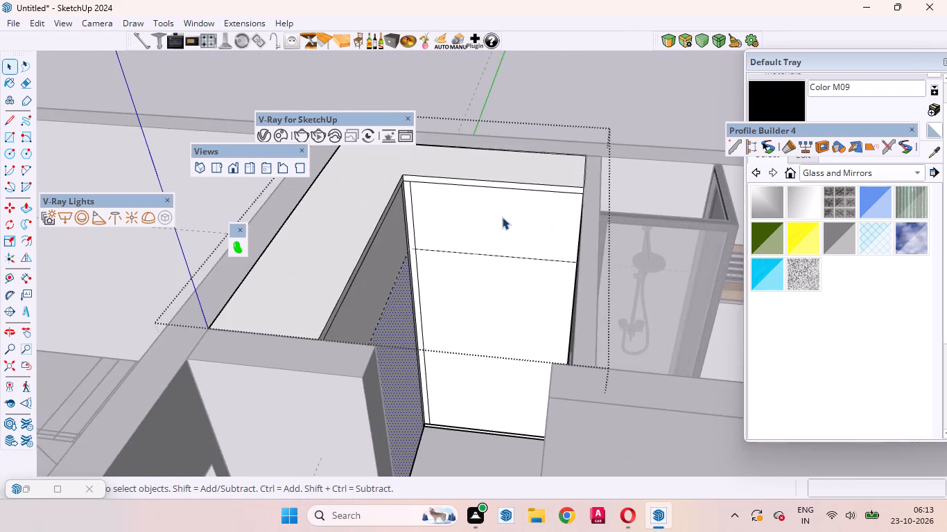
{"action": "scroll", "coordinate": [502, 217], "scroll_direction": "up", "scroll_amount": 4}
{"action": "middle_click_drag", "start_coordinate": [468, 219], "coordinate": [455, 229]}
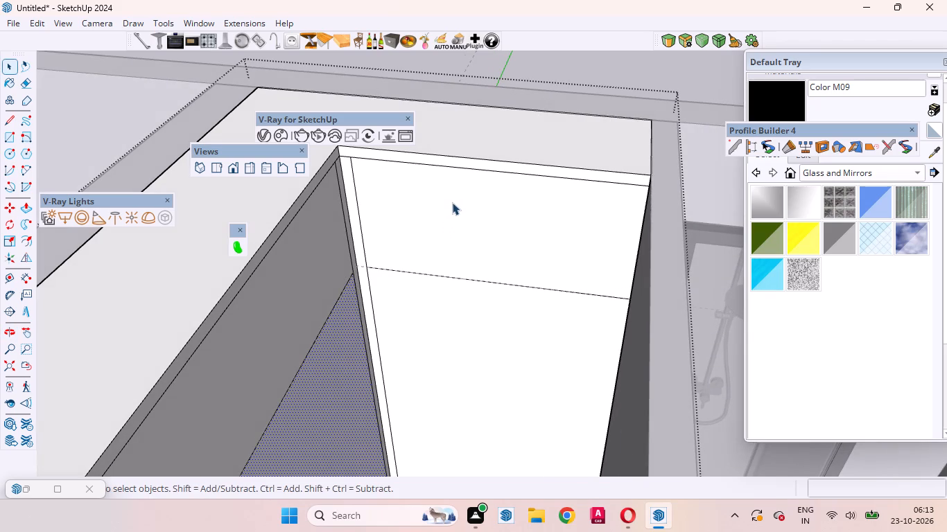
{"action": "scroll", "coordinate": [469, 208], "scroll_direction": "down", "scroll_amount": 4}
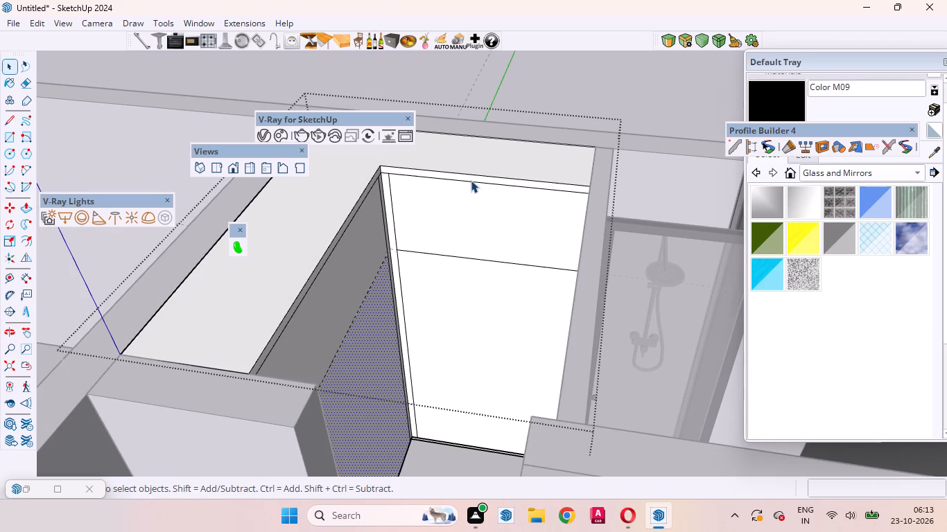
{"action": "left_click", "coordinate": [471, 180]}
{"action": "right_click", "coordinate": [471, 180]}
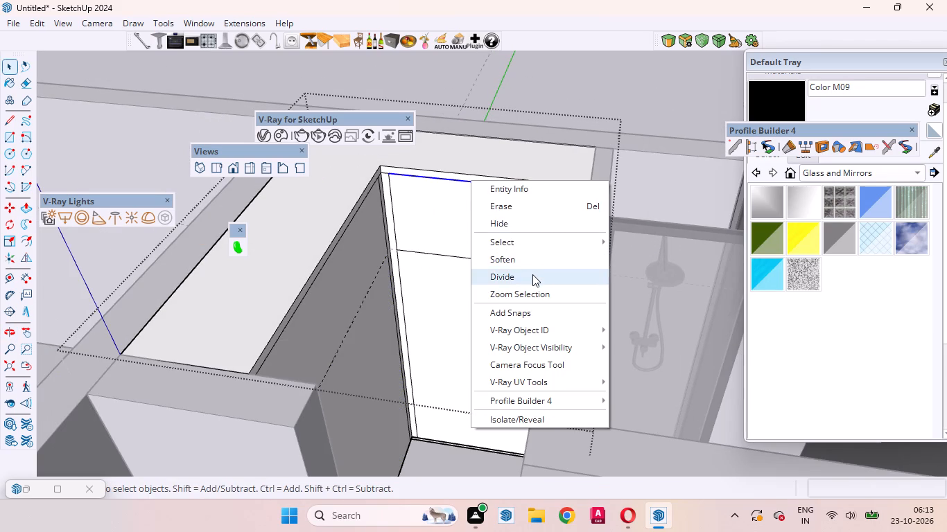
{"action": "left_click", "coordinate": [532, 276]}
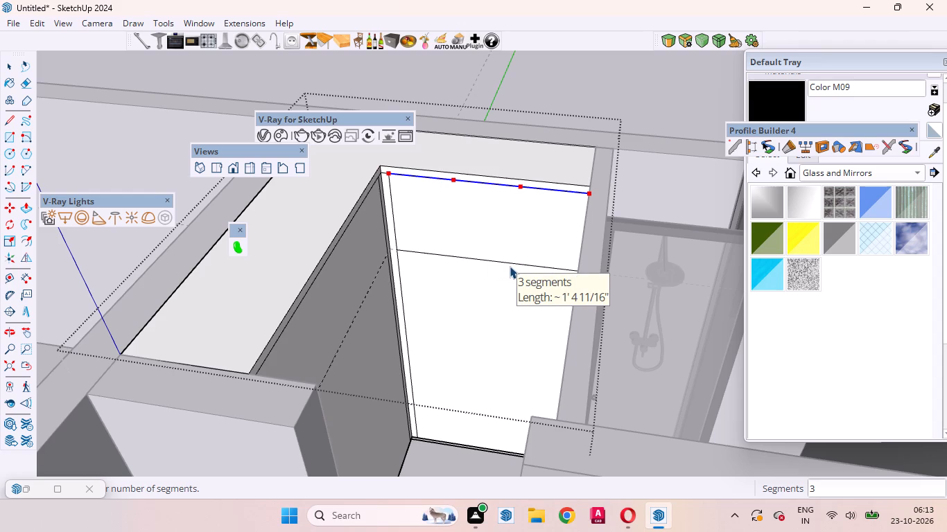
{"action": "left_click", "coordinate": [510, 266]}
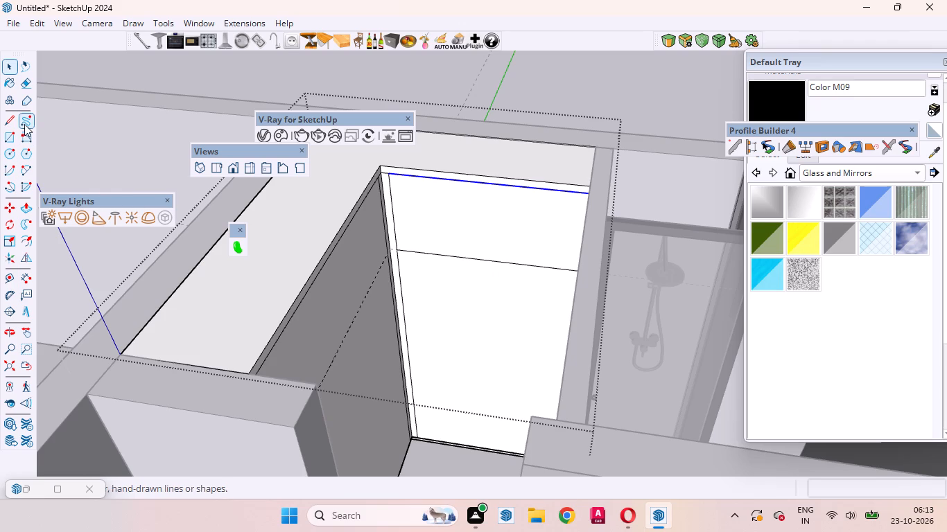
Draw two vertical door lines, each 8' 10", from the shorter front's top-edge division points down to its bottom edge.
{"action": "left_click_drag", "start_coordinate": [11, 118], "coordinate": [33, 140]}
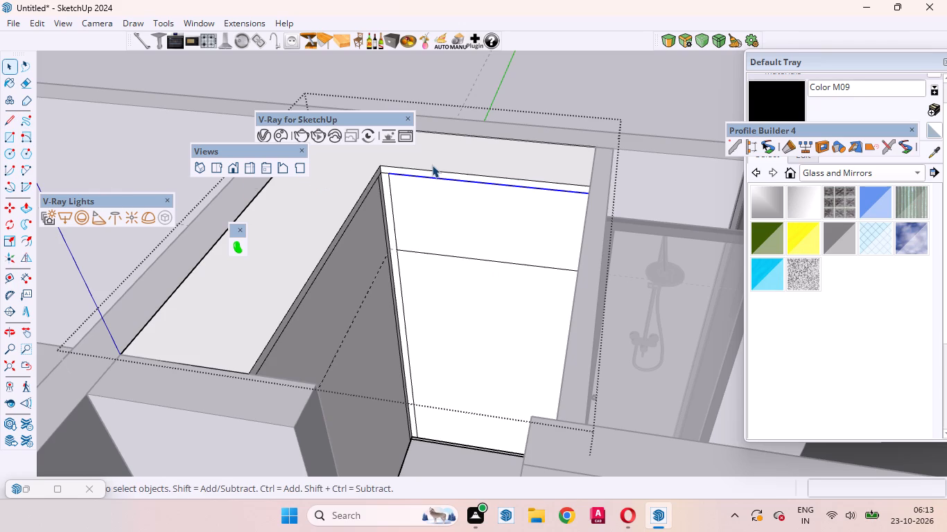
{"action": "left_click", "coordinate": [17, 116]}
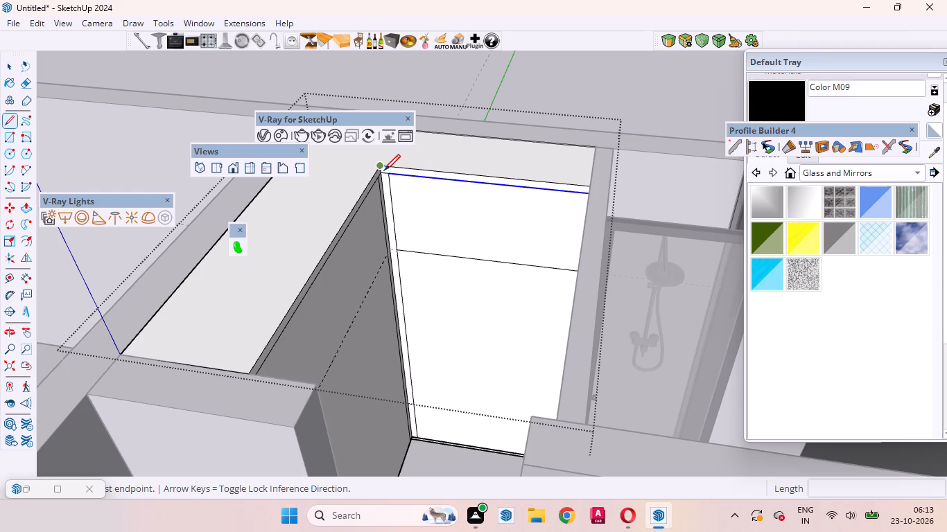
{"action": "left_click", "coordinate": [451, 179]}
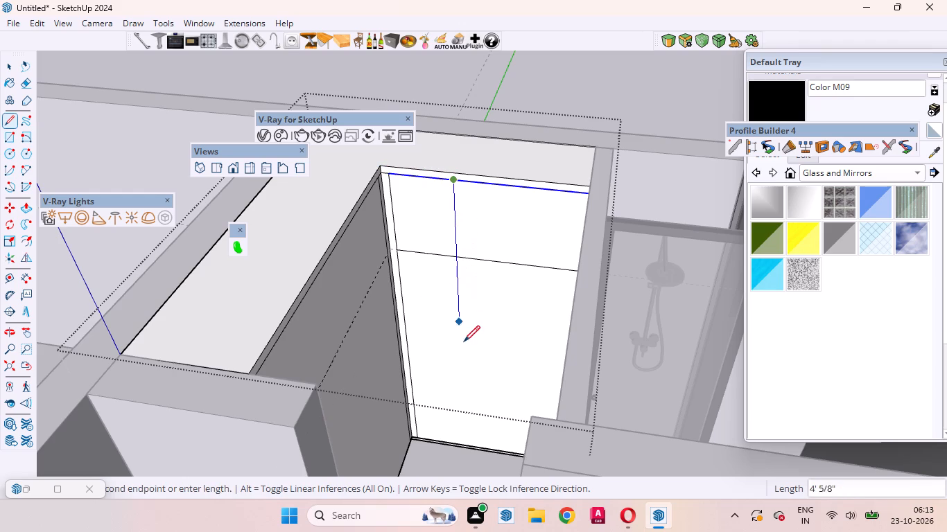
{"action": "left_click", "coordinate": [467, 447]}
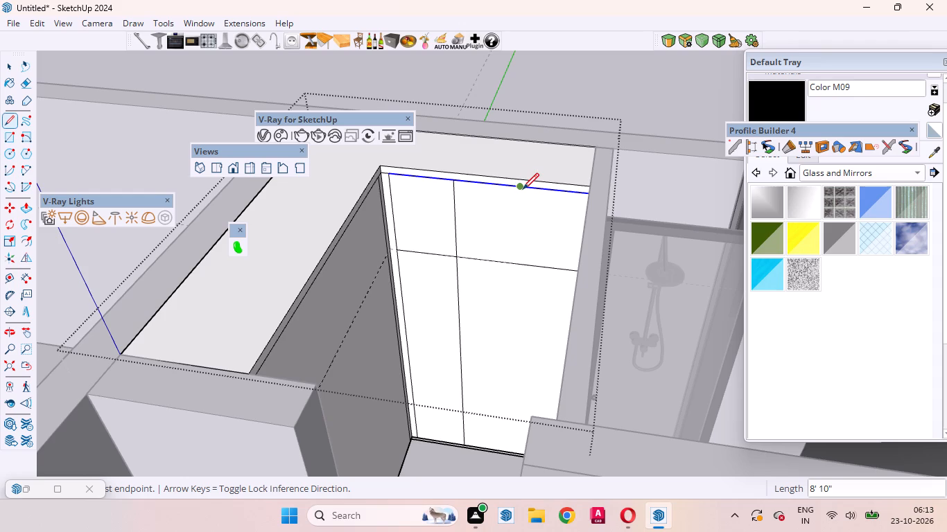
{"action": "left_click", "coordinate": [523, 189]}
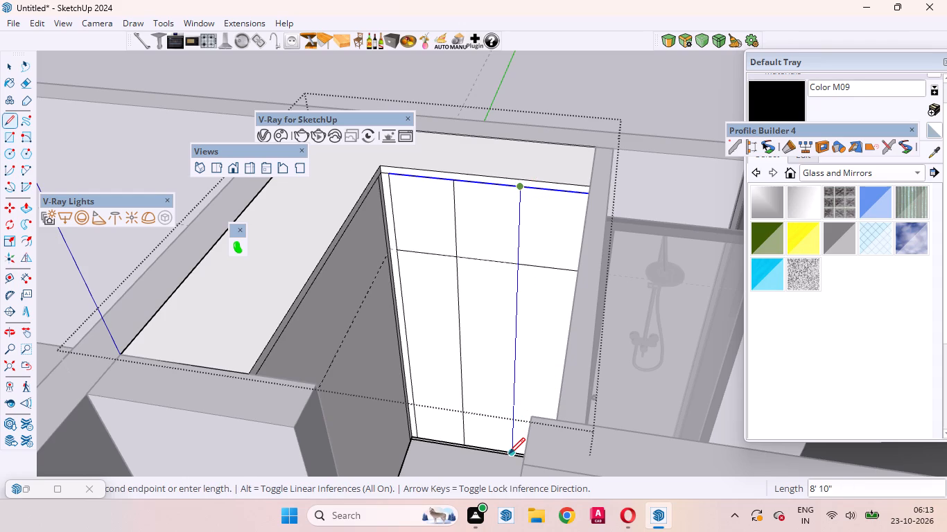
{"action": "left_click", "coordinate": [509, 454]}
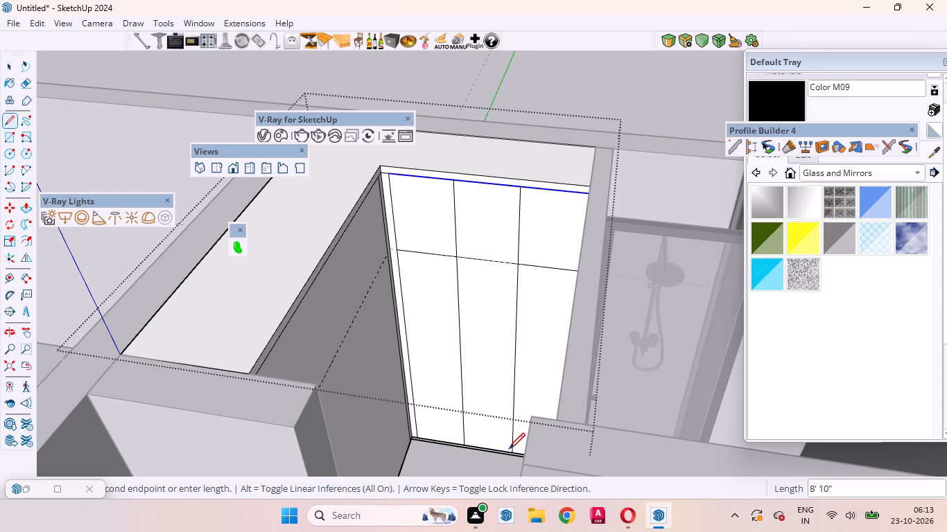
{"action": "key", "text": "space"}
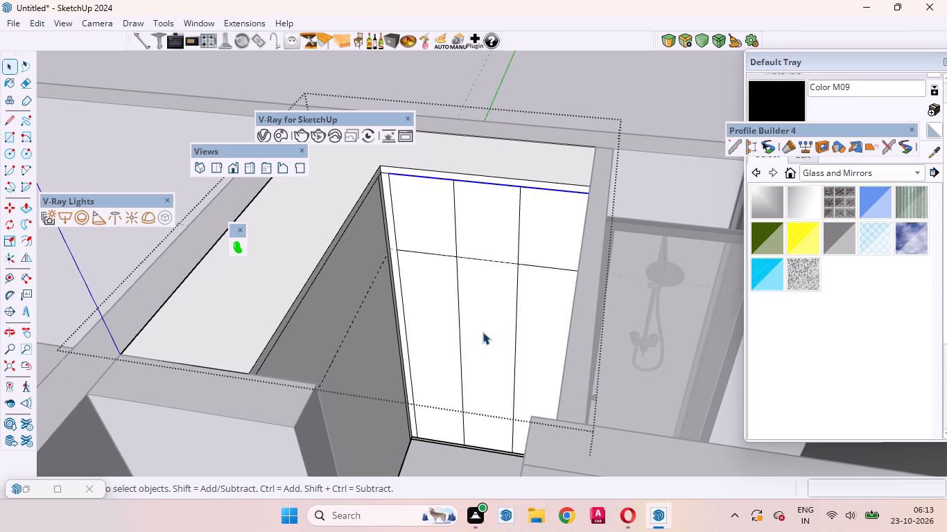
Divide the inner top edge of the L-shaped wardrobe's longer front into 4 equal segments.
{"action": "scroll", "coordinate": [522, 348], "scroll_direction": "down", "scroll_amount": 4}
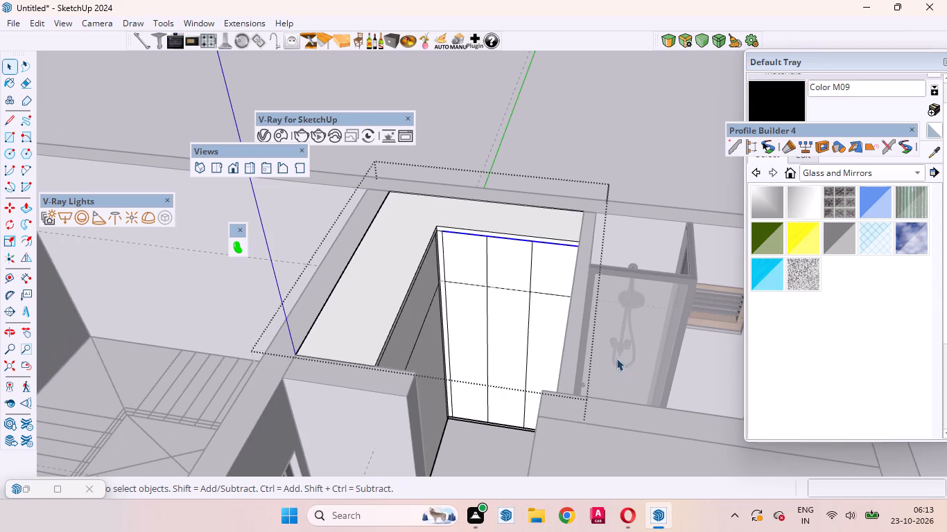
{"action": "middle_click_drag", "start_coordinate": [473, 375], "coordinate": [166, 424]}
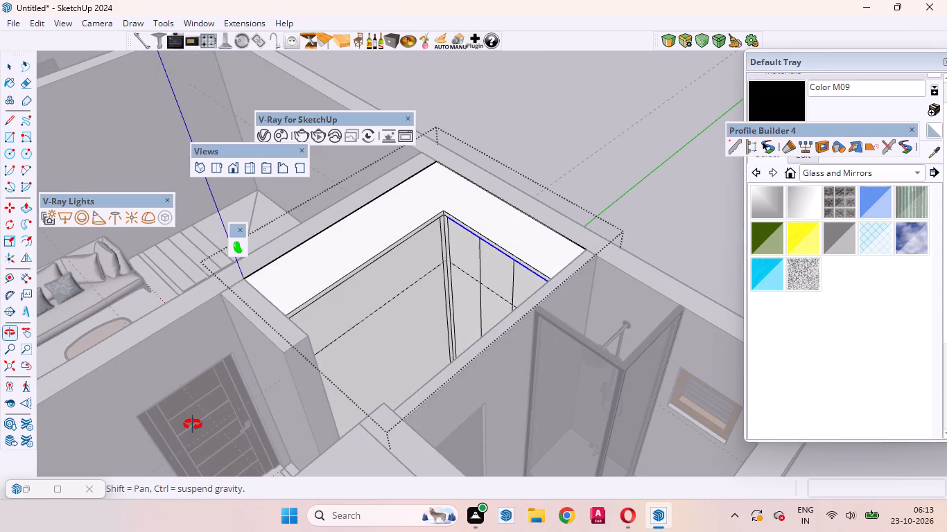
{"action": "scroll", "coordinate": [373, 222], "scroll_direction": "up", "scroll_amount": 8}
{"action": "left_click", "coordinate": [395, 197]}
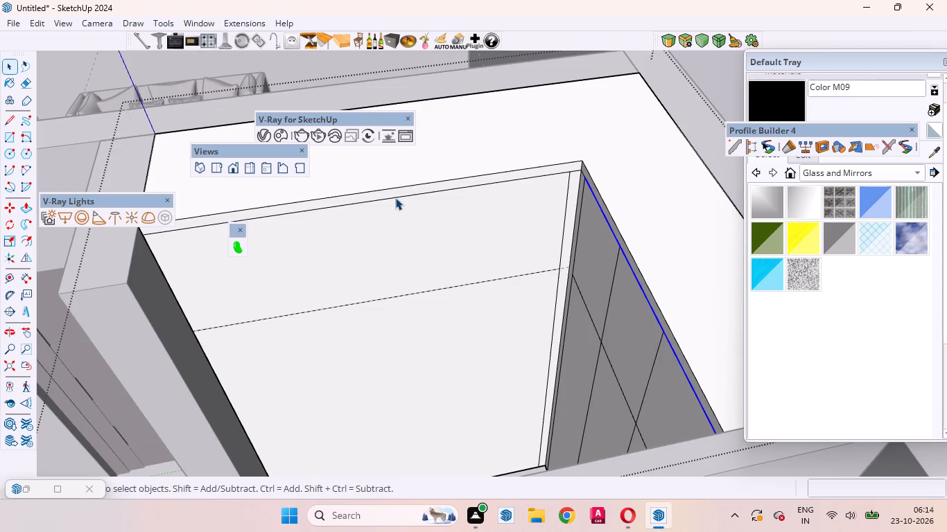
{"action": "right_click", "coordinate": [395, 197]}
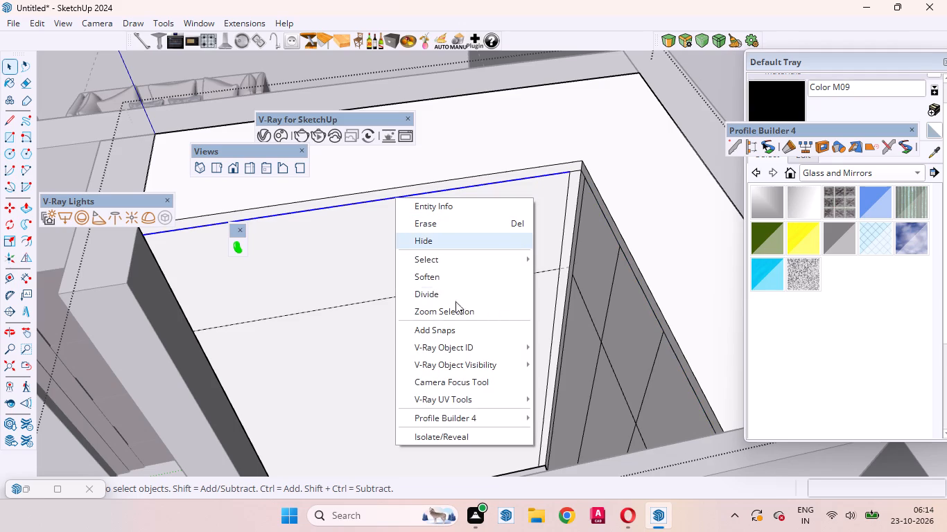
{"action": "left_click", "coordinate": [467, 299]}
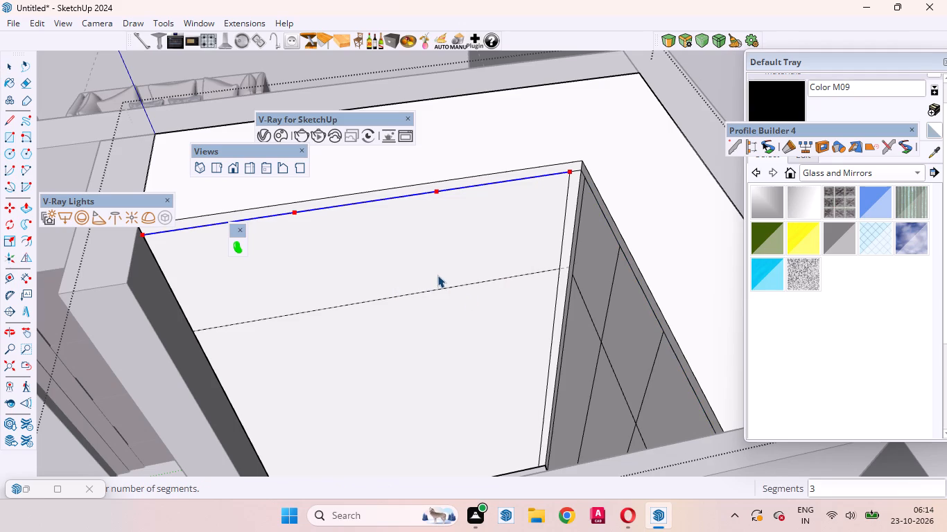
{"action": "scroll", "coordinate": [442, 276], "scroll_direction": "down", "scroll_amount": 4}
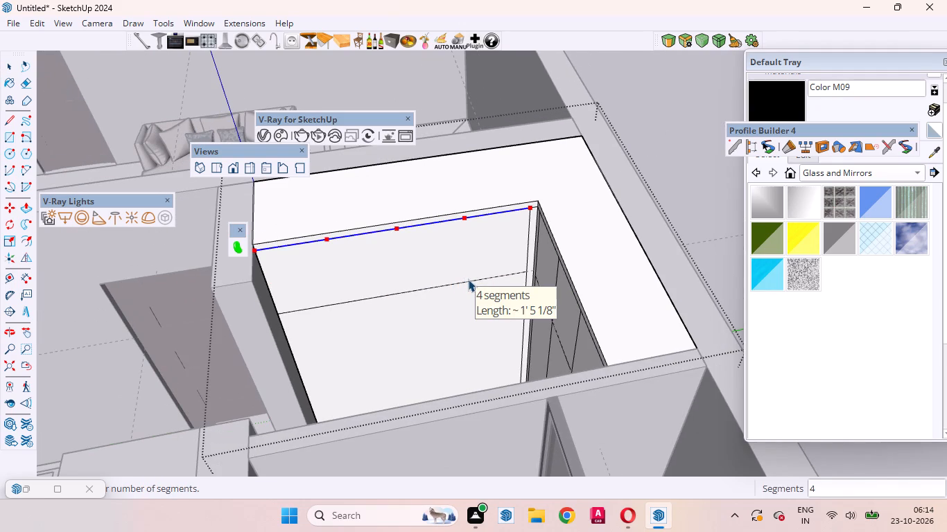
{"action": "left_click", "coordinate": [468, 279]}
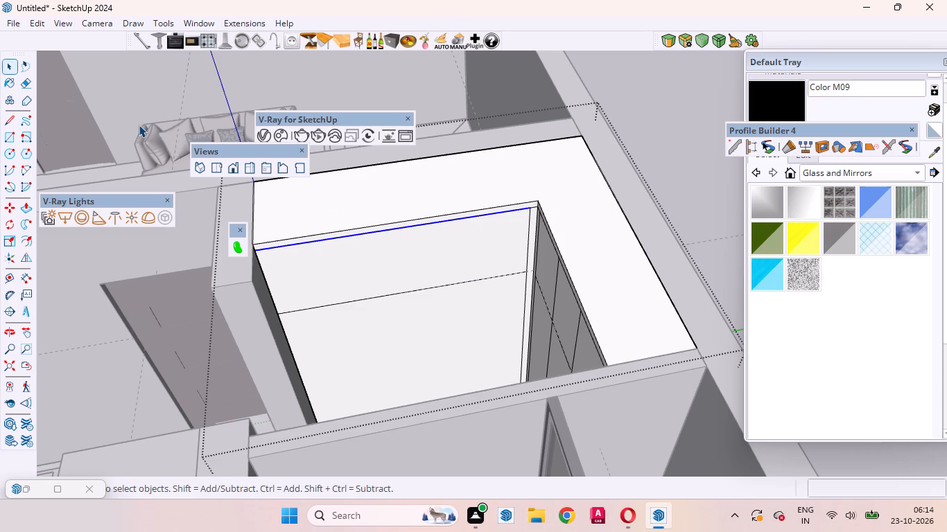
Draw a vertical door line on the longer front from the division point nearest the wardrobe's inside corner down to the bottom edge.
{"action": "left_click", "coordinate": [6, 120]}
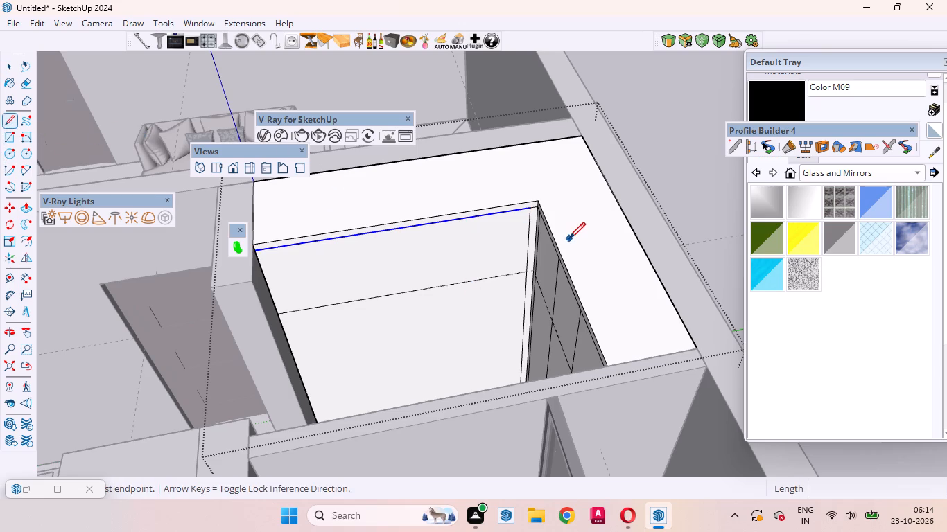
{"action": "left_click", "coordinate": [466, 220]}
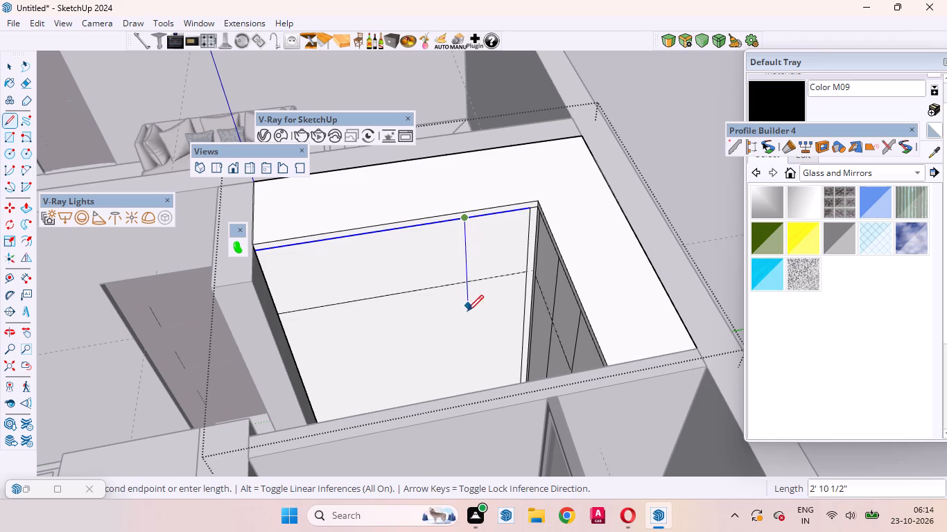
{"action": "scroll", "coordinate": [469, 339], "scroll_direction": "down", "scroll_amount": 4}
{"action": "middle_click_drag", "start_coordinate": [464, 336], "coordinate": [516, 446]}
{"action": "scroll", "coordinate": [512, 436], "scroll_direction": "up", "scroll_amount": 12}
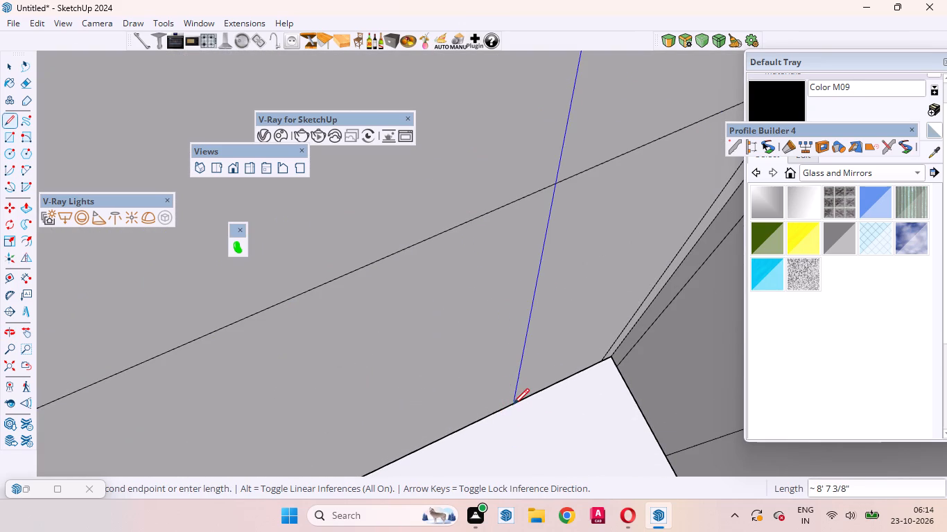
{"action": "left_click", "coordinate": [516, 405]}
Draw the longer front's two remaining vertical door lines, each 8' 10", from the top-edge division points to the bottom edge.
{"action": "scroll", "coordinate": [559, 402], "scroll_direction": "down", "scroll_amount": 6}
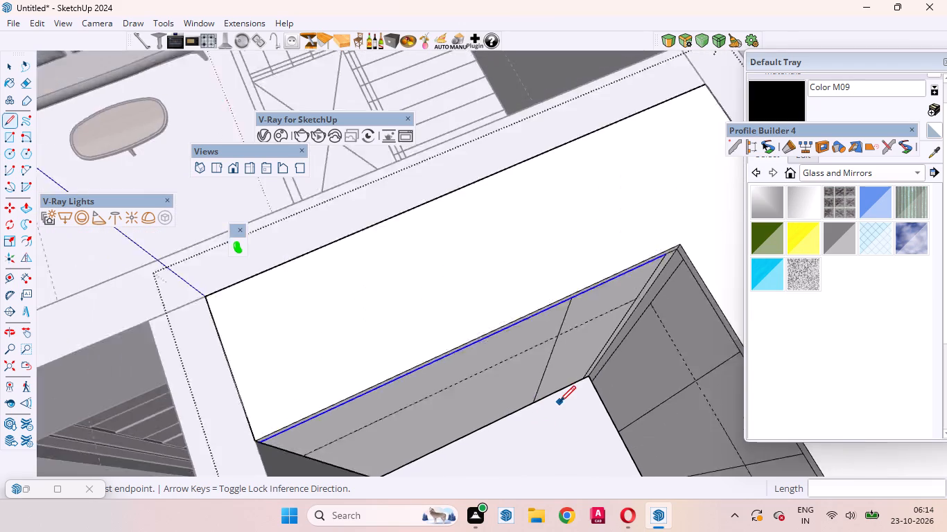
{"action": "scroll", "coordinate": [559, 402], "scroll_direction": "down", "scroll_amount": 2}
{"action": "middle_click_drag", "start_coordinate": [545, 393], "coordinate": [438, 276]}
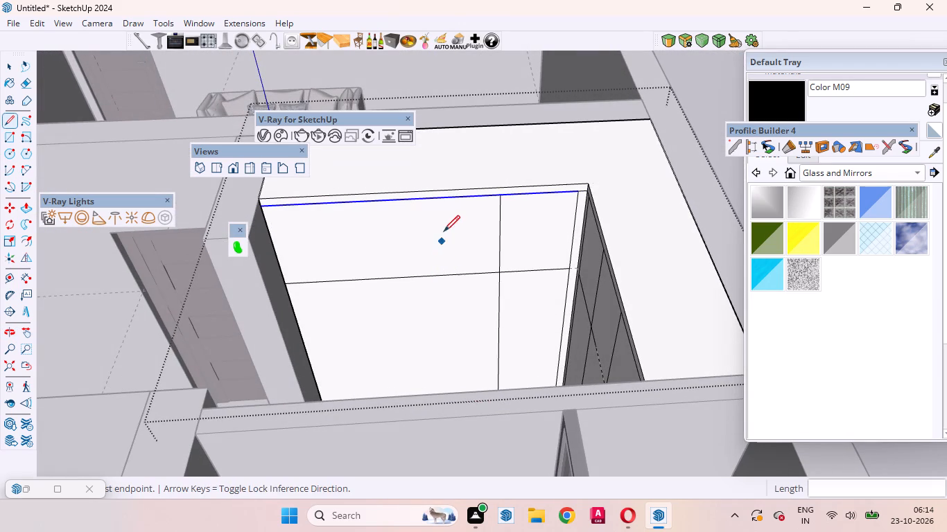
{"action": "left_click", "coordinate": [419, 201]}
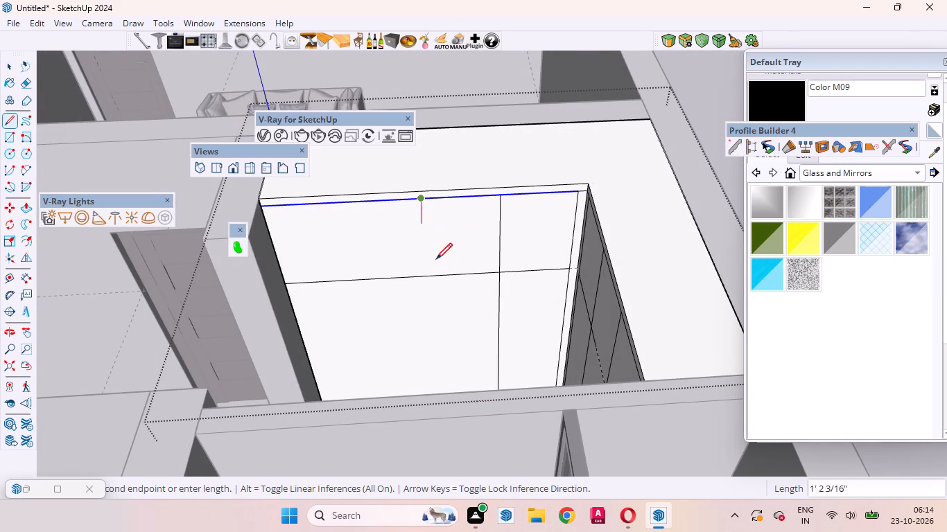
{"action": "middle_click_drag", "start_coordinate": [442, 358], "coordinate": [471, 438]}
{"action": "scroll", "coordinate": [471, 438], "scroll_direction": "up", "scroll_amount": 4}
{"action": "scroll", "coordinate": [457, 429], "scroll_direction": "down", "scroll_amount": 8}
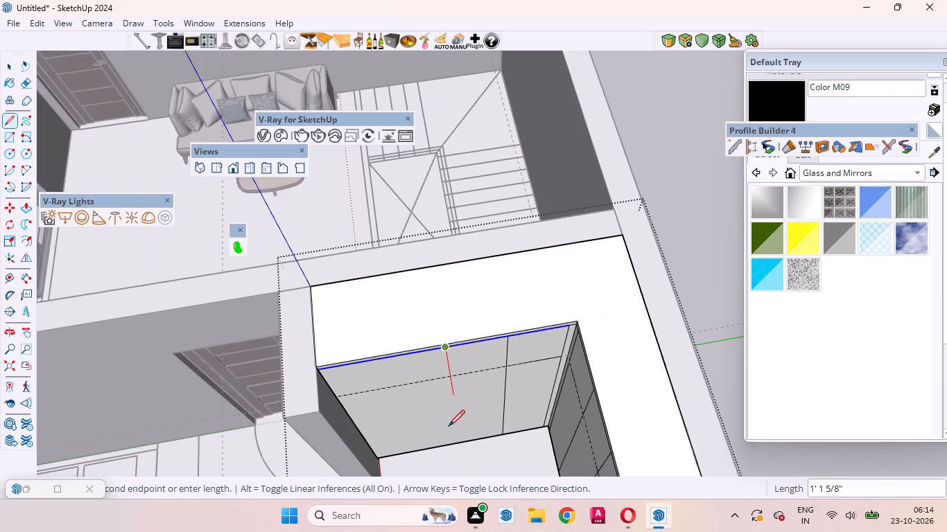
{"action": "scroll", "coordinate": [449, 429], "scroll_direction": "up", "scroll_amount": 15}
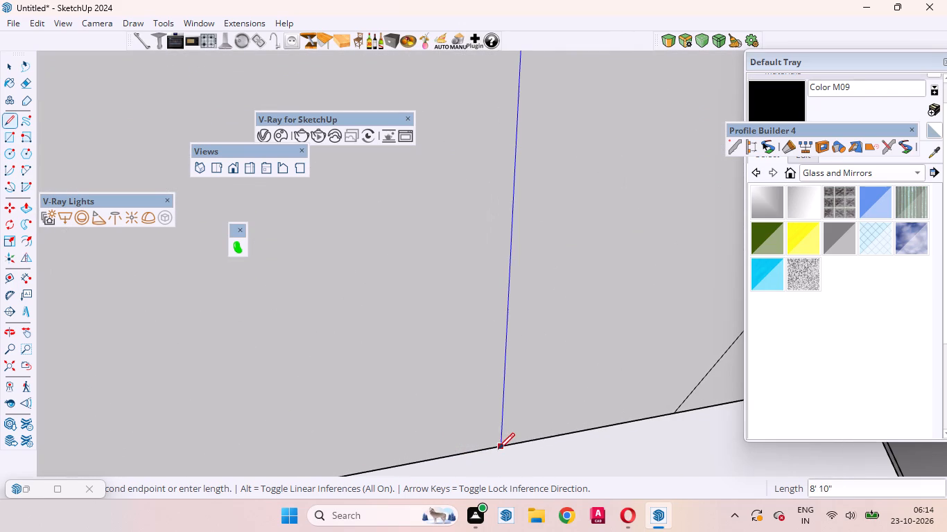
{"action": "left_click", "coordinate": [501, 450]}
{"action": "scroll", "coordinate": [559, 426], "scroll_direction": "down", "scroll_amount": 4}
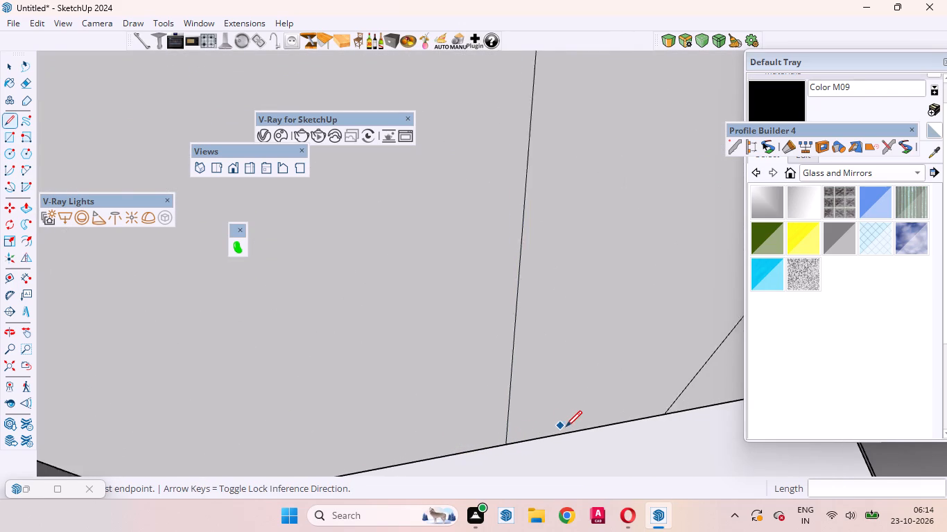
{"action": "scroll", "coordinate": [566, 427], "scroll_direction": "down", "scroll_amount": 11}
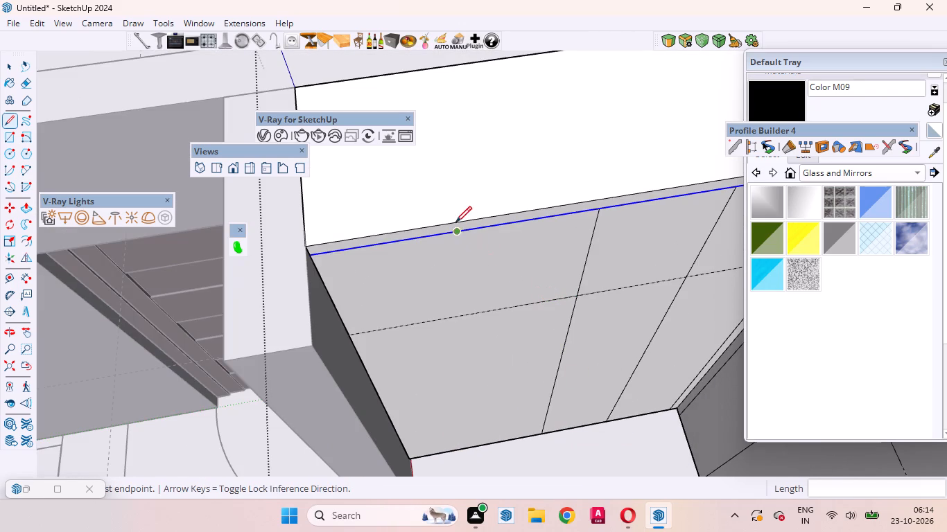
{"action": "left_click", "coordinate": [460, 232]}
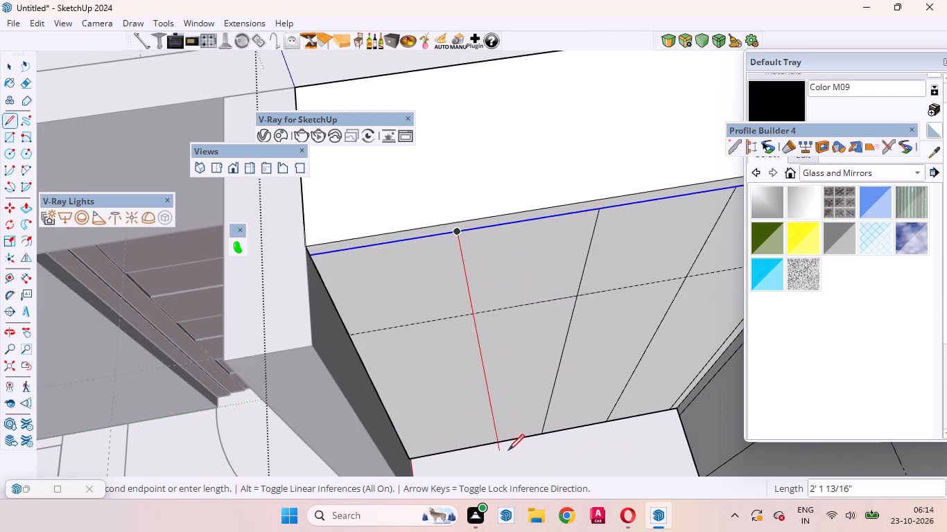
{"action": "left_click", "coordinate": [472, 447]}
{"action": "middle_click_drag", "start_coordinate": [497, 458], "coordinate": [471, 429]}
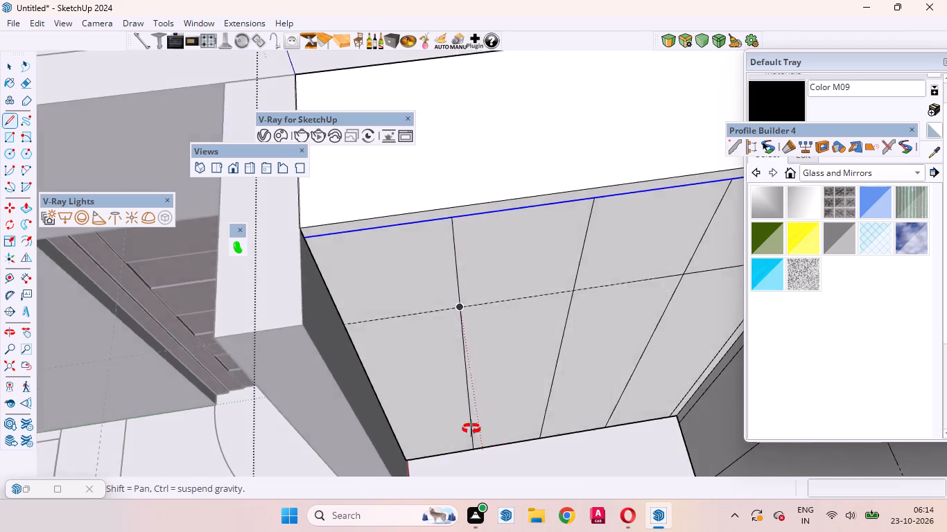
{"action": "middle_click_drag", "start_coordinate": [471, 429], "coordinate": [462, 411]}
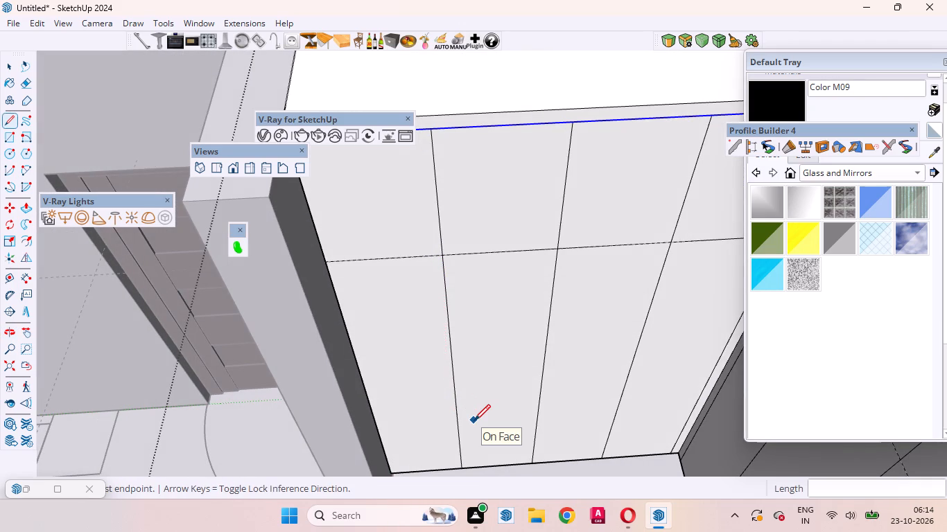
Check around the L-shaped wardrobe's inside corner whether the drawn lines split both fronts into separate panel faces.
{"action": "key", "text": "space"}
{"action": "key", "text": "space"}
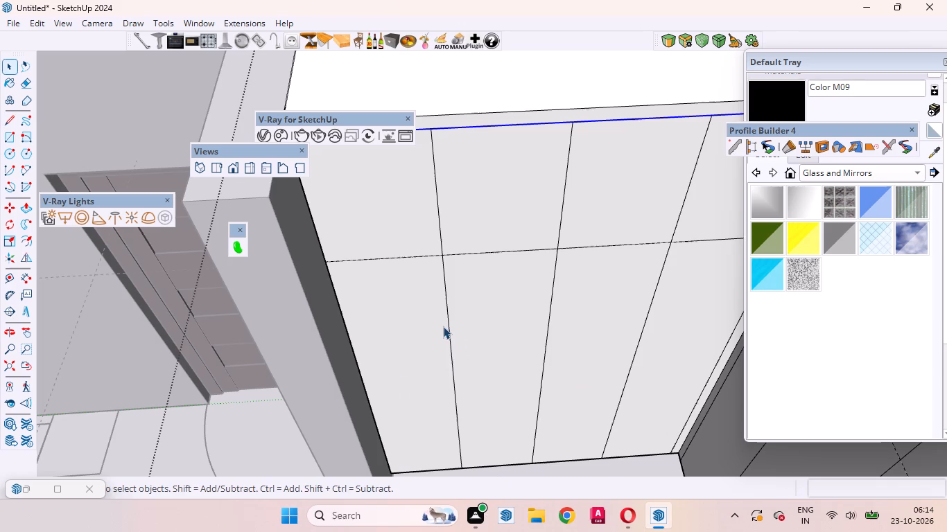
{"action": "scroll", "coordinate": [460, 260], "scroll_direction": "down", "scroll_amount": 8}
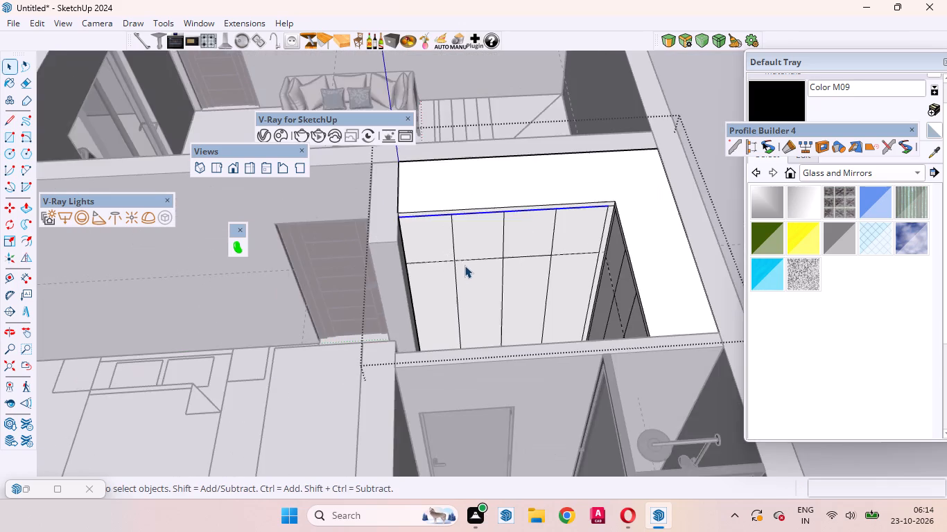
{"action": "scroll", "coordinate": [464, 265], "scroll_direction": "down", "scroll_amount": 5}
{"action": "left_click", "coordinate": [705, 230]}
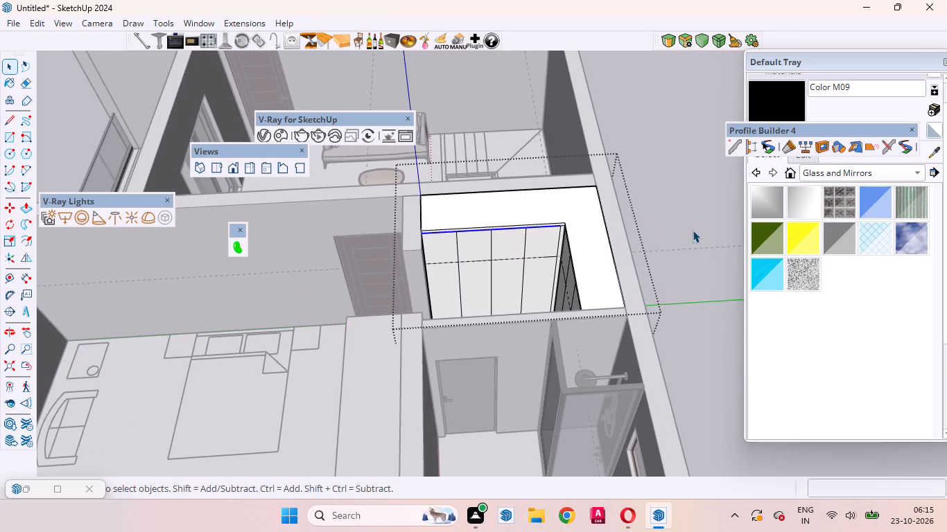
{"action": "scroll", "coordinate": [523, 246], "scroll_direction": "up", "scroll_amount": 12}
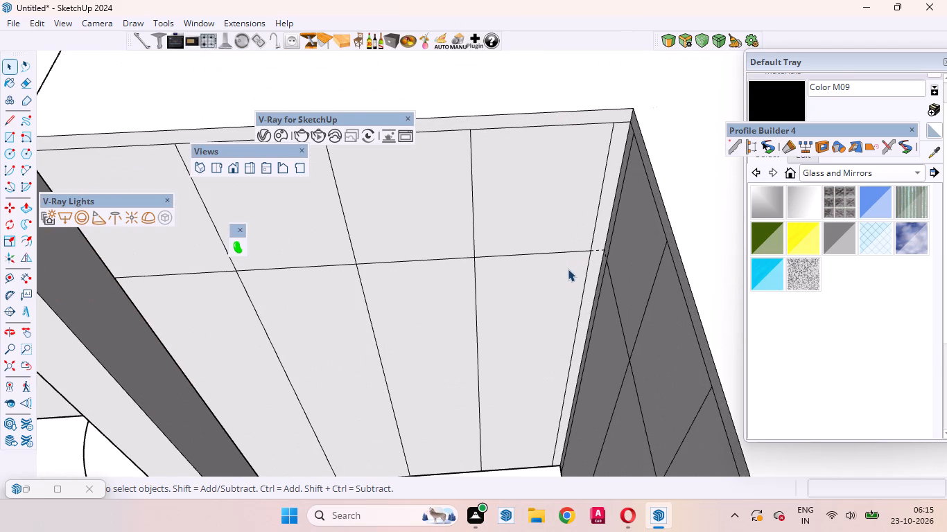
{"action": "middle_click_drag", "start_coordinate": [596, 249], "coordinate": [695, 236]}
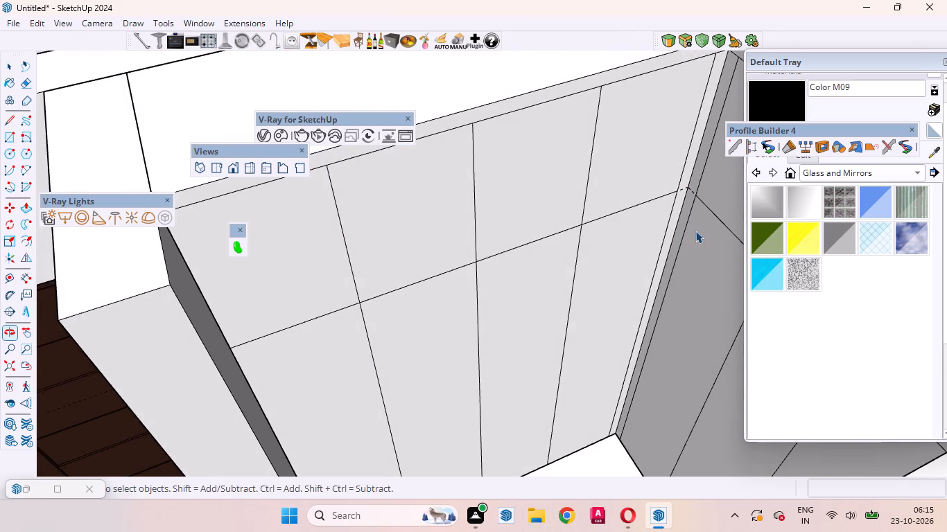
{"action": "scroll", "coordinate": [695, 204], "scroll_direction": "up", "scroll_amount": 9}
{"action": "left_click", "coordinate": [709, 273]}
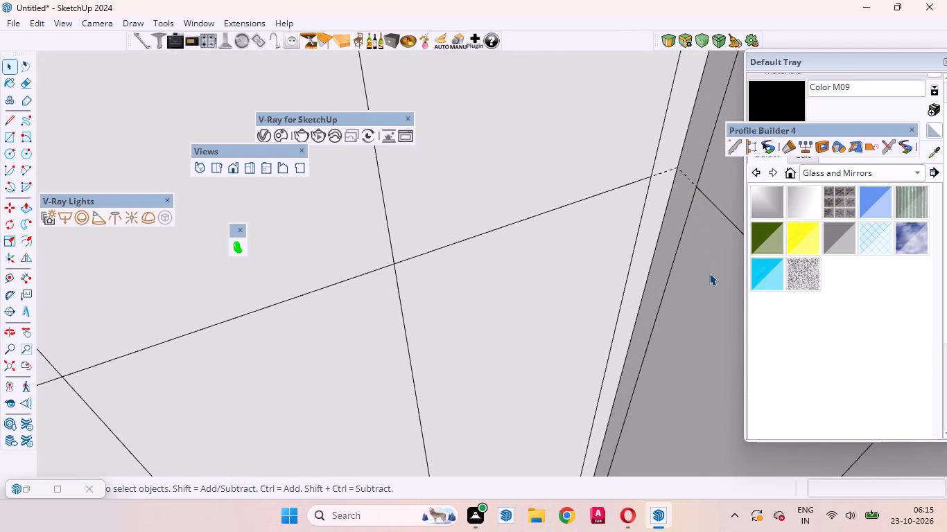
{"action": "double_click", "coordinate": [709, 273]}
{"action": "left_click", "coordinate": [687, 288]}
{"action": "left_click", "coordinate": [530, 310]}
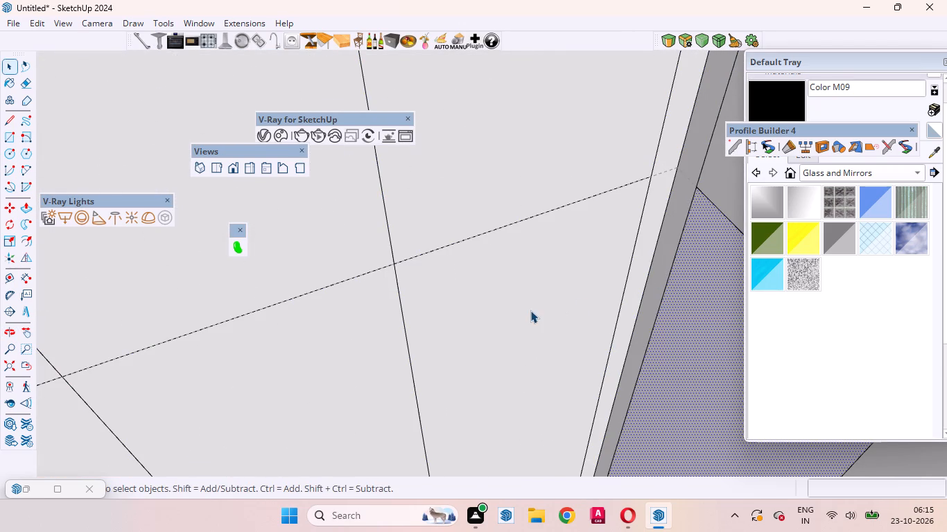
{"action": "scroll", "coordinate": [506, 302], "scroll_direction": "down", "scroll_amount": 13}
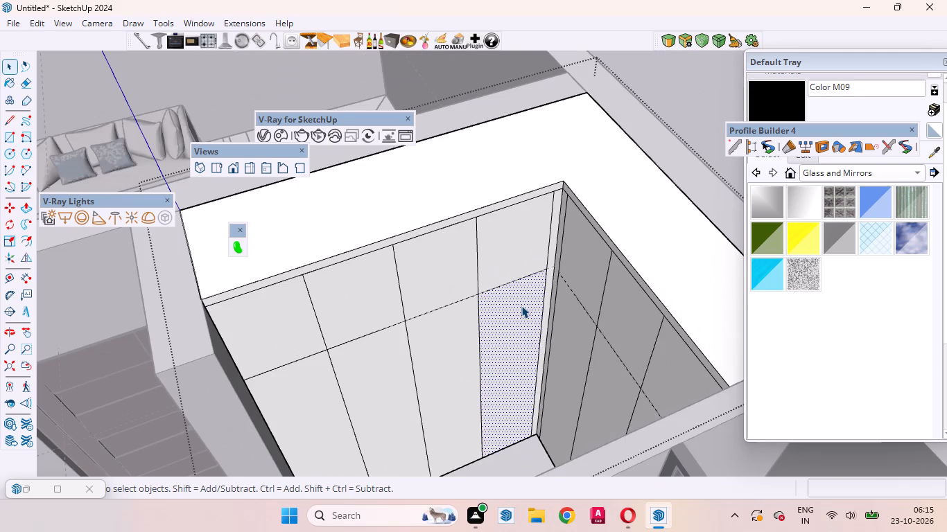
Copy the longer front's three vertical door lines, both loft and lower segments, 3 mm toward the wardrobe's inside corner.
{"action": "middle_click_drag", "start_coordinate": [521, 305], "coordinate": [496, 294]}
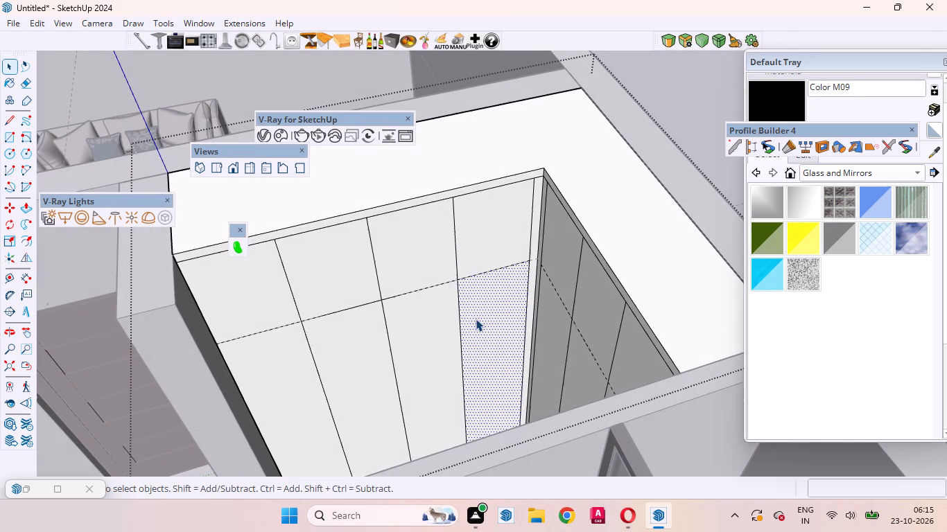
{"action": "left_click", "coordinate": [461, 326]}
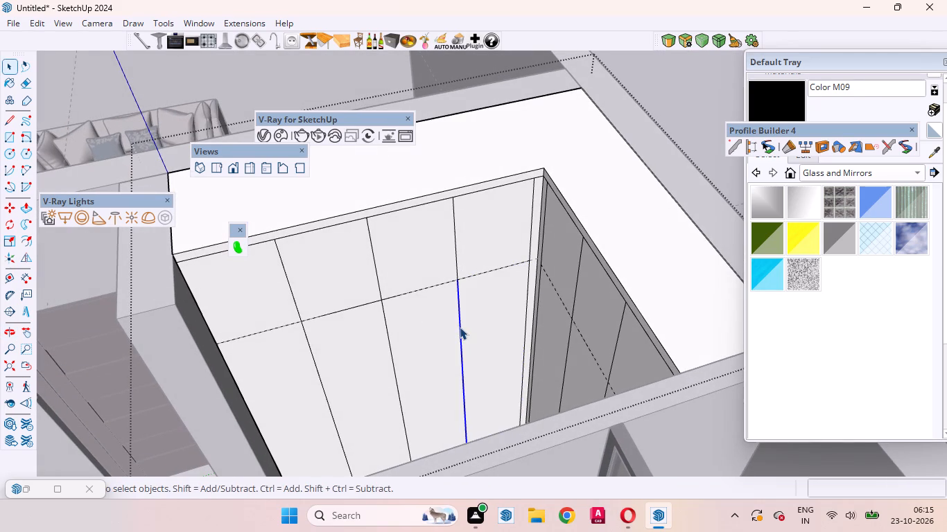
{"action": "left_click", "coordinate": [394, 360], "text": "ctrl+alt"}
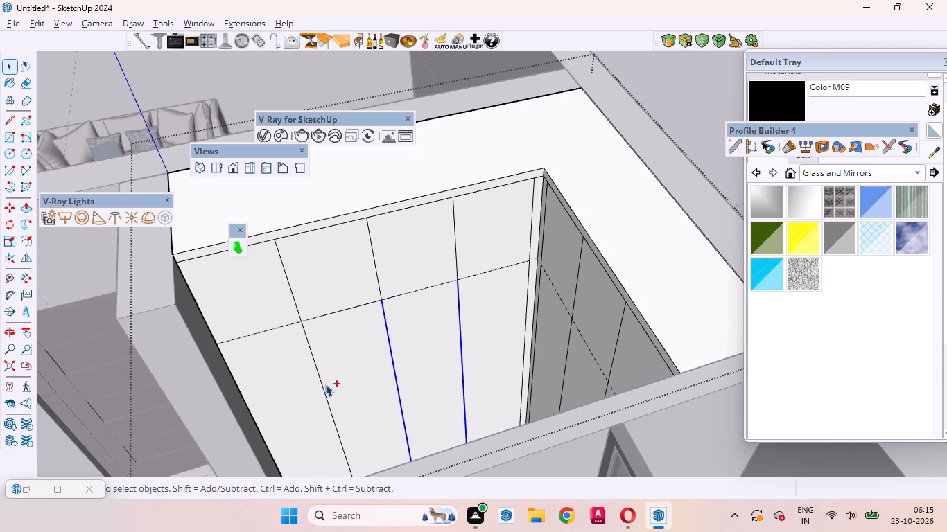
{"action": "left_click", "coordinate": [322, 387], "text": "ctrl+alt"}
{"action": "left_click", "coordinate": [294, 299], "text": "ctrl+alt"}
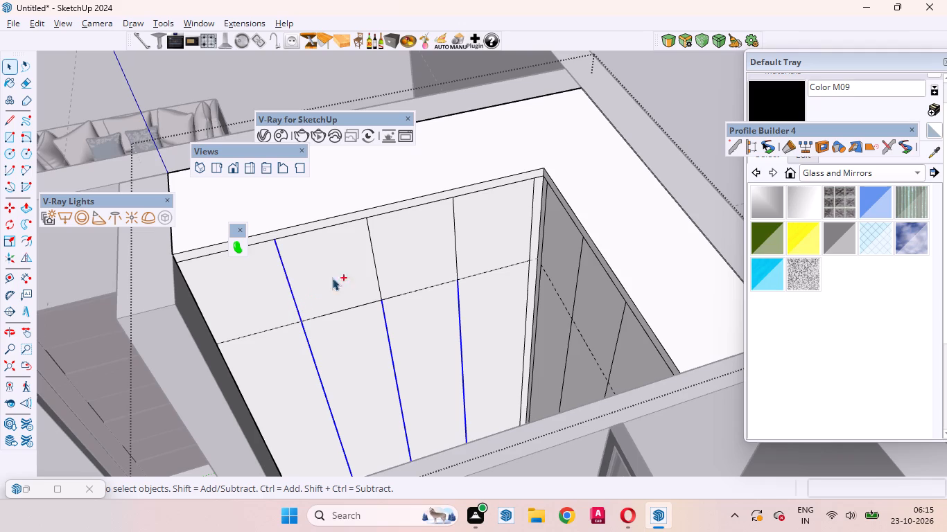
{"action": "left_click", "coordinate": [376, 268], "text": "ctrl+alt"}
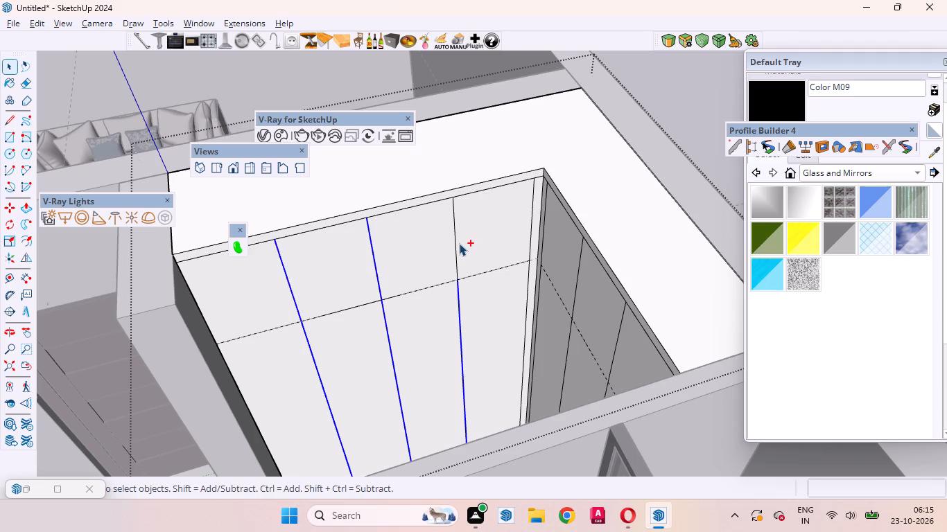
{"action": "left_click", "coordinate": [455, 243], "text": "ctrl+alt"}
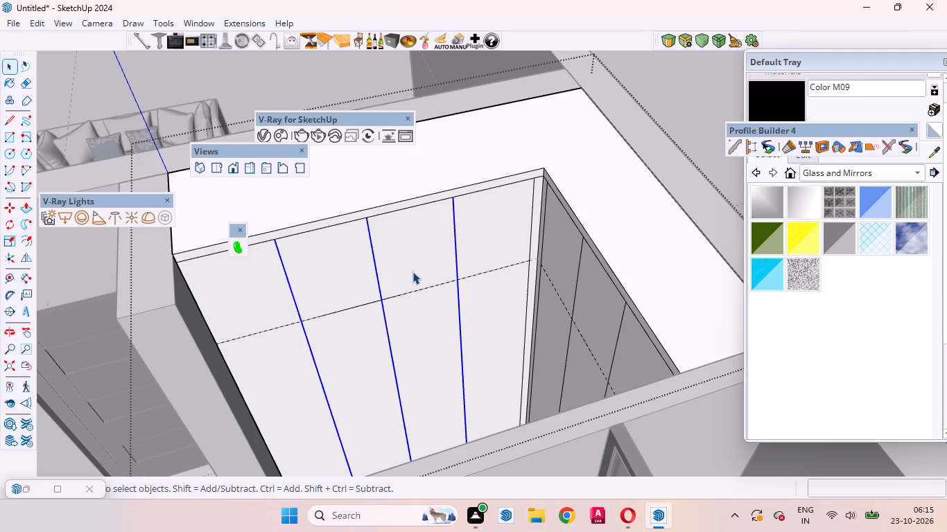
{"action": "left_click", "coordinate": [412, 272]}
{"action": "key", "text": "m"}
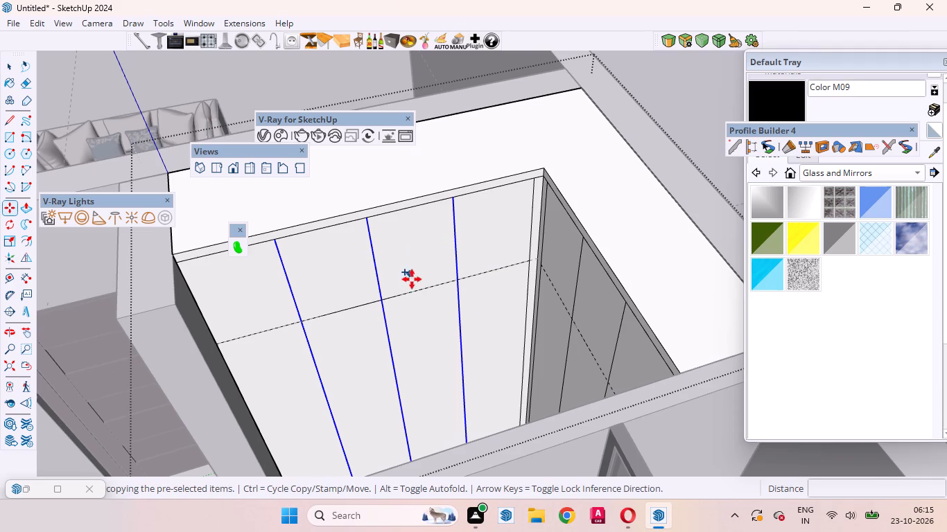
{"action": "left_click", "coordinate": [358, 364]}
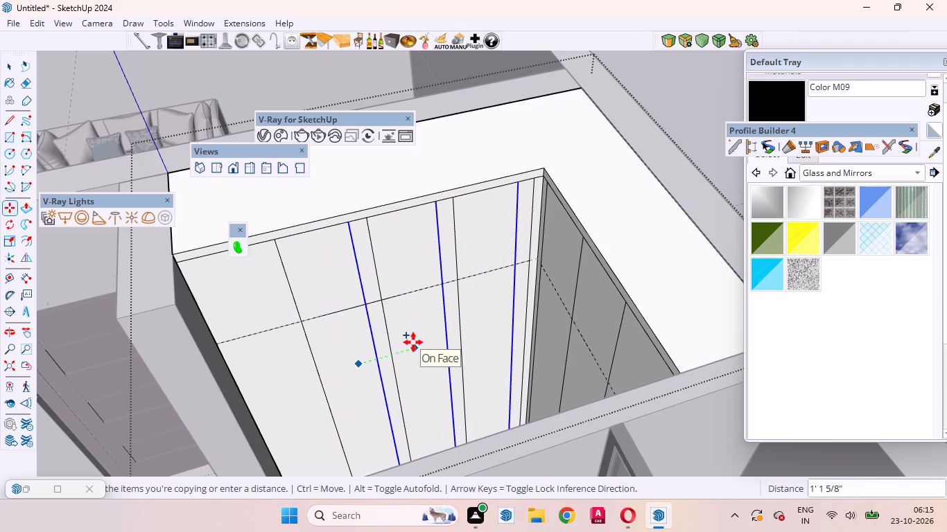
{"action": "key", "text": "3"}
{"action": "type", "text": "mm"}
{"action": "key", "text": "Return"}
{"action": "key", "text": "space"}
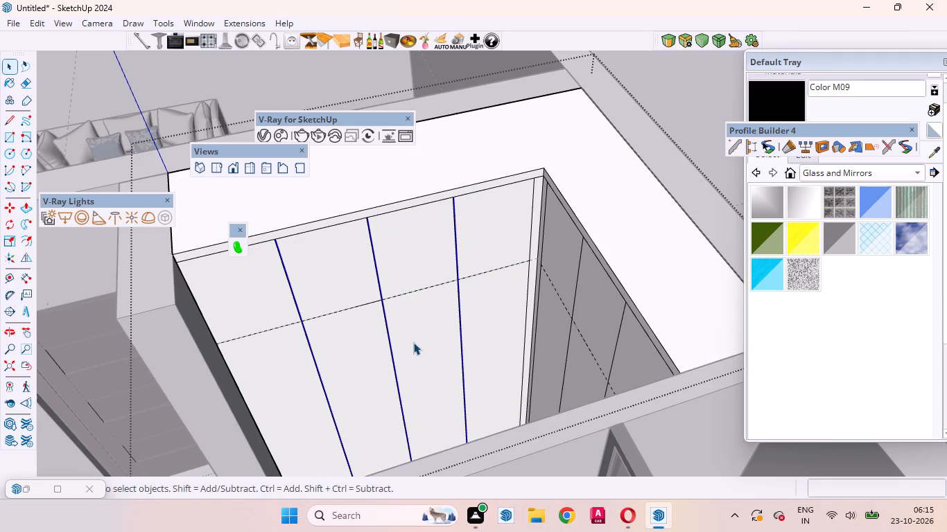
Copy all segments of the longer front's inner top edge and horizontal loft line 3 mm downward.
{"action": "scroll", "coordinate": [467, 280], "scroll_direction": "down", "scroll_amount": 4}
{"action": "scroll", "coordinate": [435, 260], "scroll_direction": "up", "scroll_amount": 2}
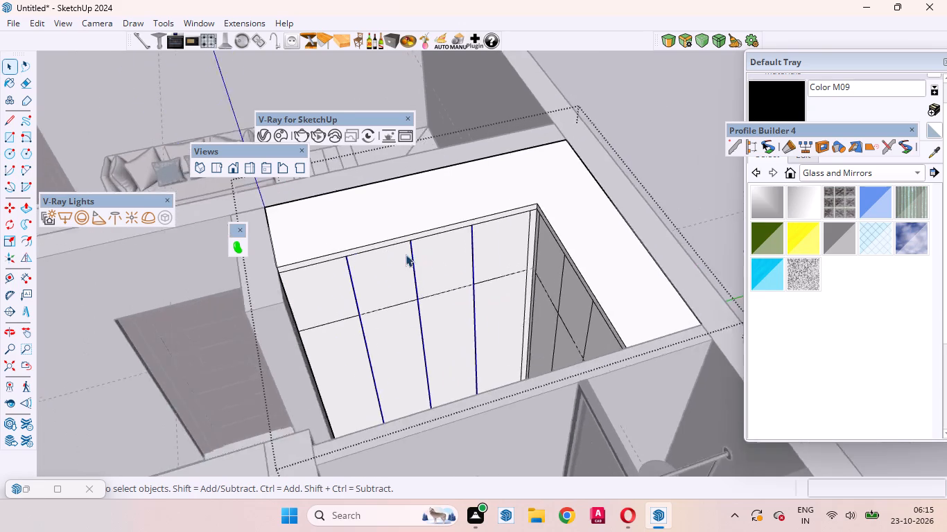
{"action": "scroll", "coordinate": [406, 254], "scroll_direction": "up", "scroll_amount": 6}
{"action": "left_click", "coordinate": [283, 269]}
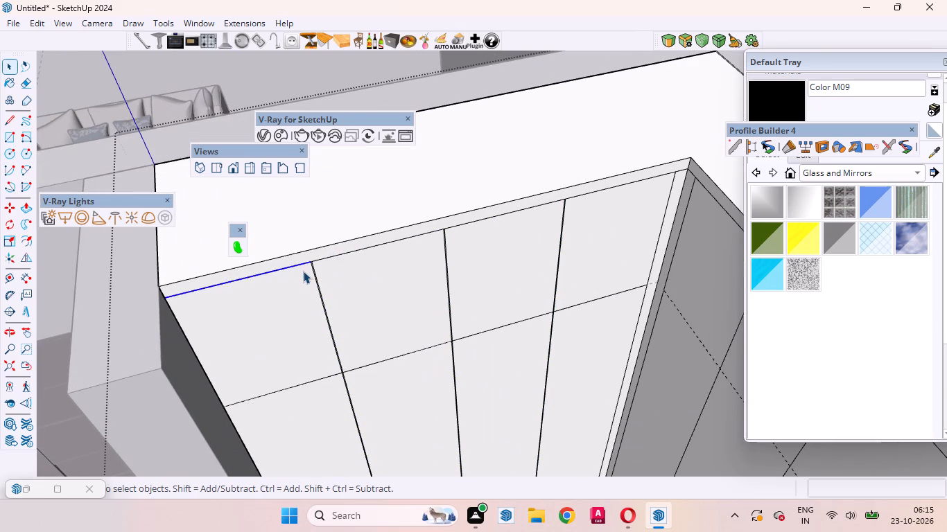
{"action": "left_click", "coordinate": [329, 258], "text": "ctrl+alt"}
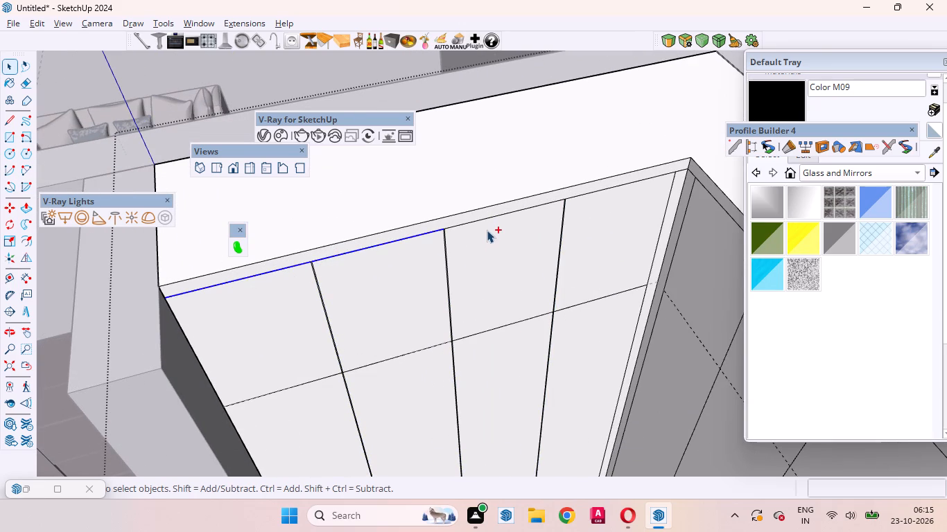
{"action": "left_click", "coordinate": [481, 220], "text": "ctrl+alt"}
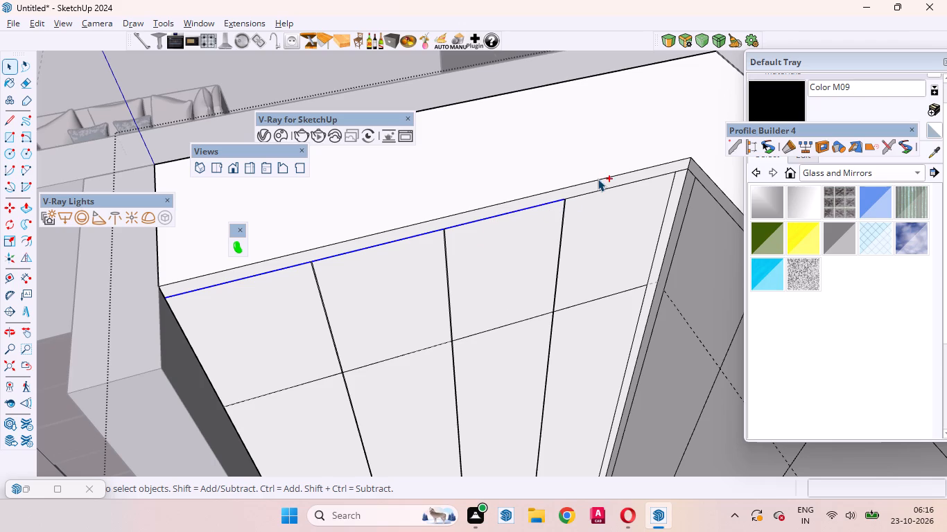
{"action": "left_click", "coordinate": [596, 193], "text": "ctrl+alt"}
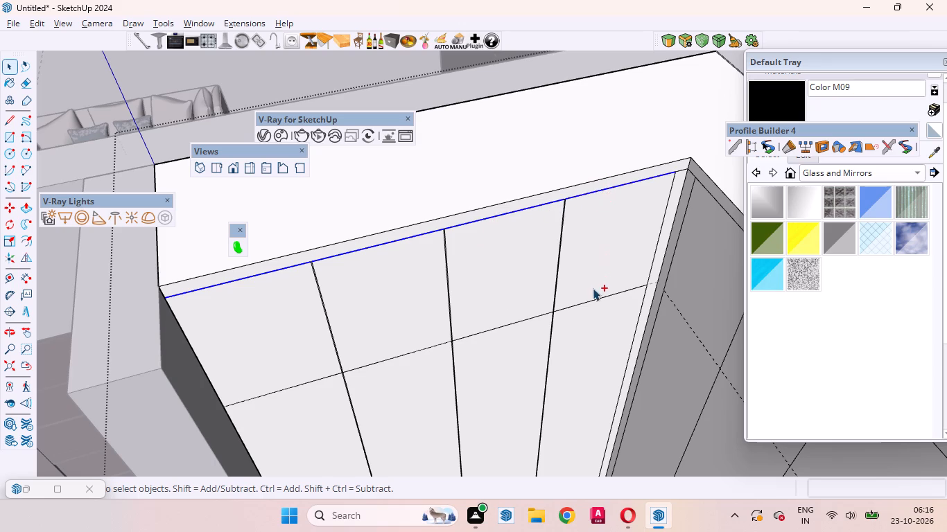
{"action": "left_click", "coordinate": [591, 303], "text": "ctrl+alt"}
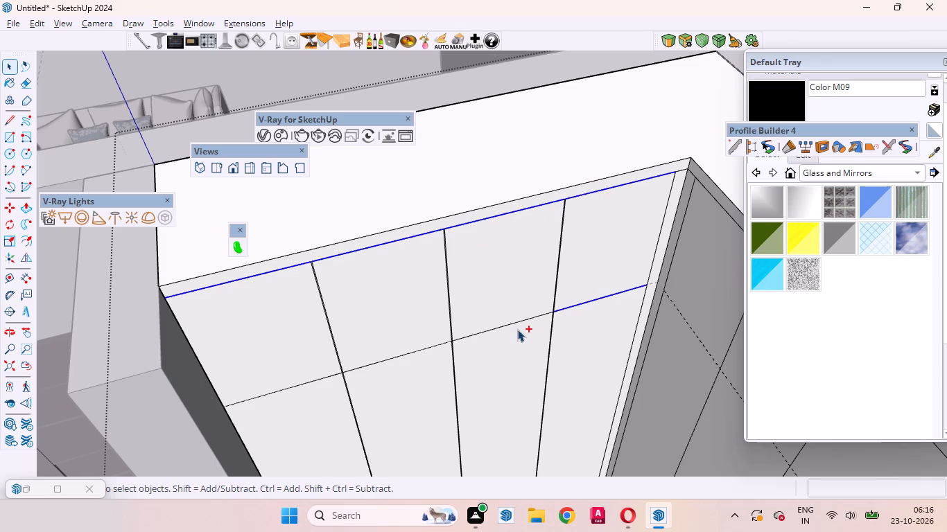
{"action": "left_click", "coordinate": [510, 323], "text": "ctrl+alt"}
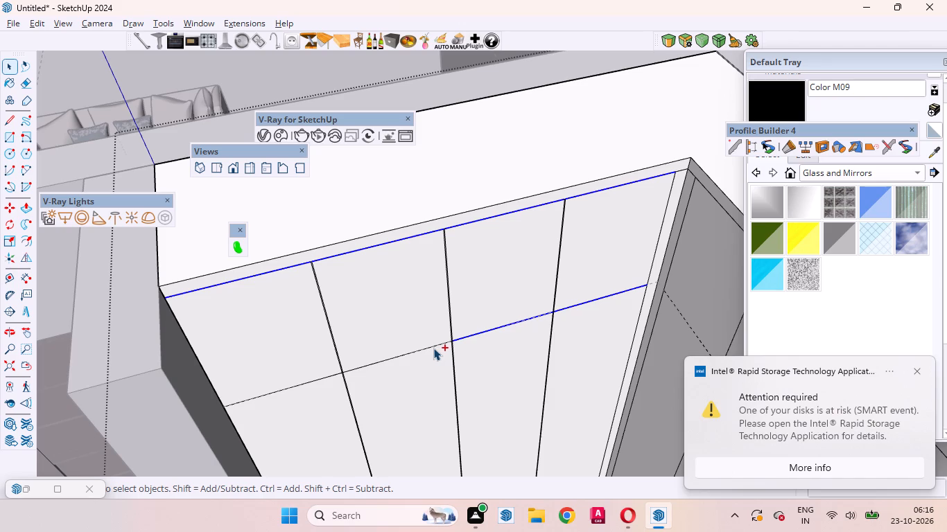
{"action": "left_click", "coordinate": [433, 348], "text": "ctrl+alt"}
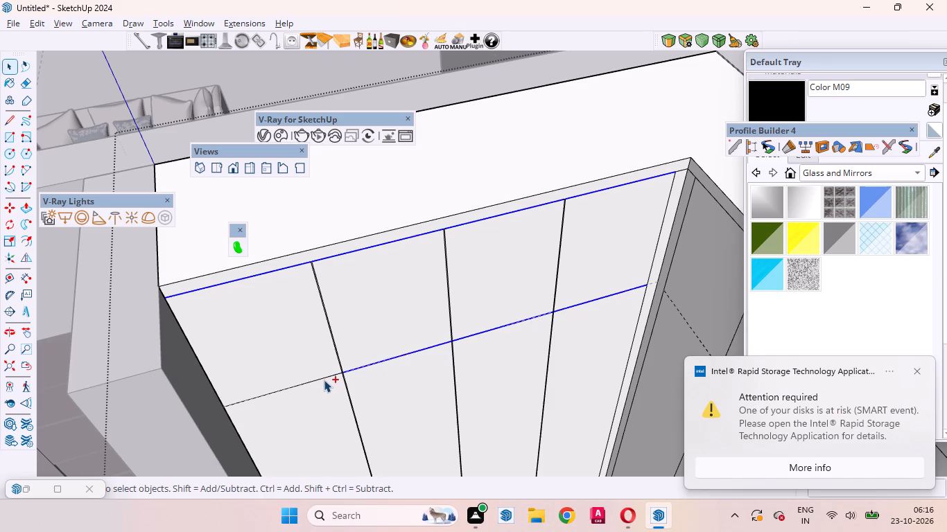
{"action": "left_click", "coordinate": [324, 379], "text": "ctrl+alt"}
{"action": "key", "text": "m"}
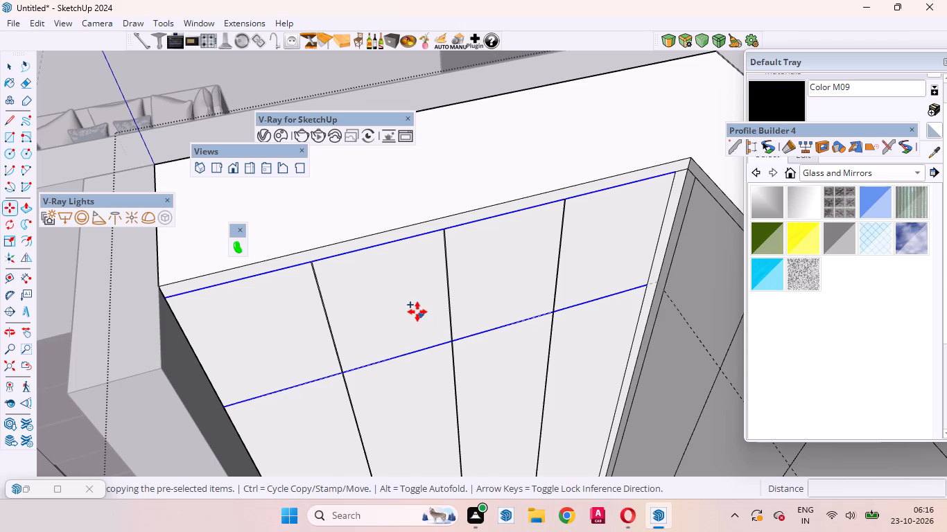
{"action": "left_click", "coordinate": [406, 296]}
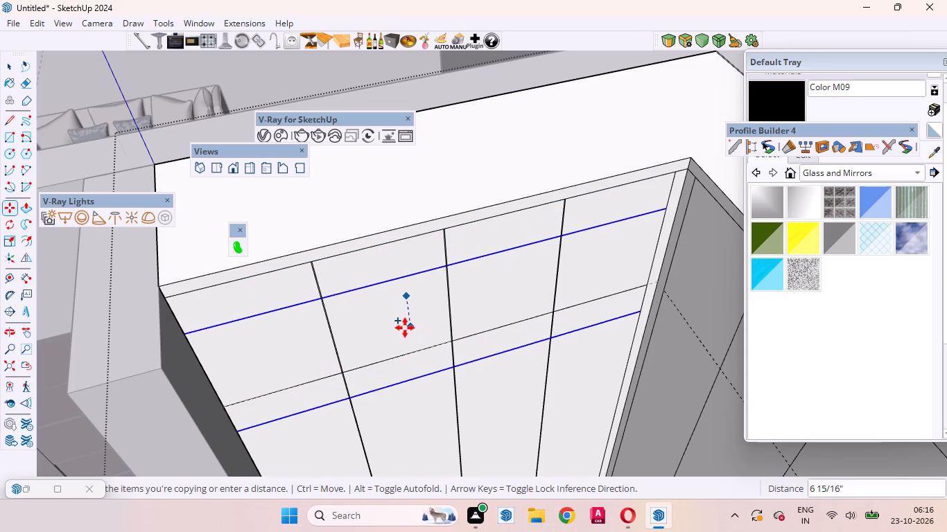
{"action": "key", "text": "3"}
{"action": "type", "text": "mm"}
{"action": "key", "text": "Return"}
{"action": "key", "text": "space"}
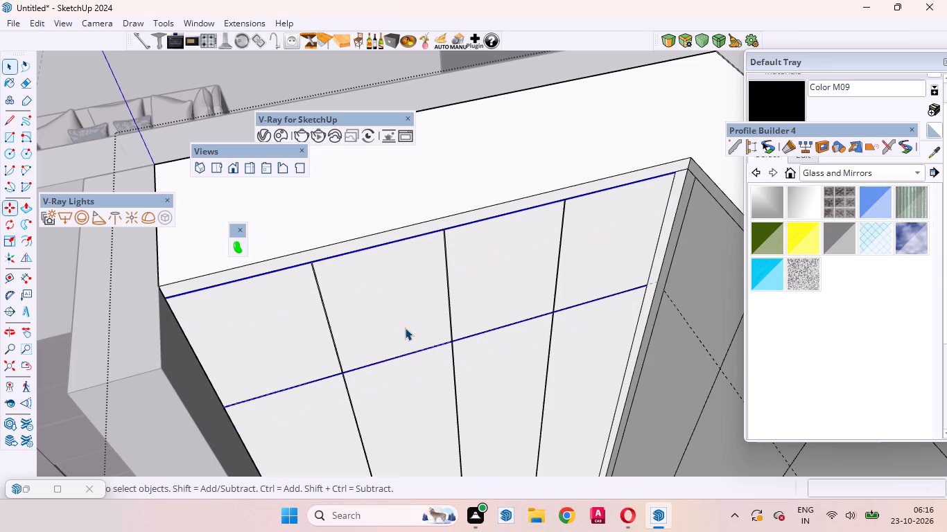
Copy both segments of the longer front's inner vertical edge beside the inside corner 3 mm away from that corner.
{"action": "left_click", "coordinate": [663, 221]}
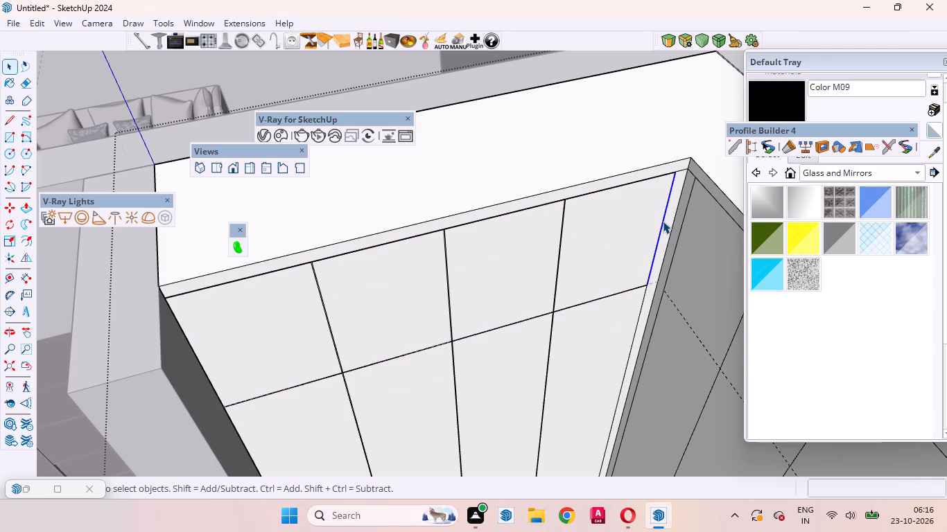
{"action": "left_click", "coordinate": [639, 310], "text": "ctrl+alt"}
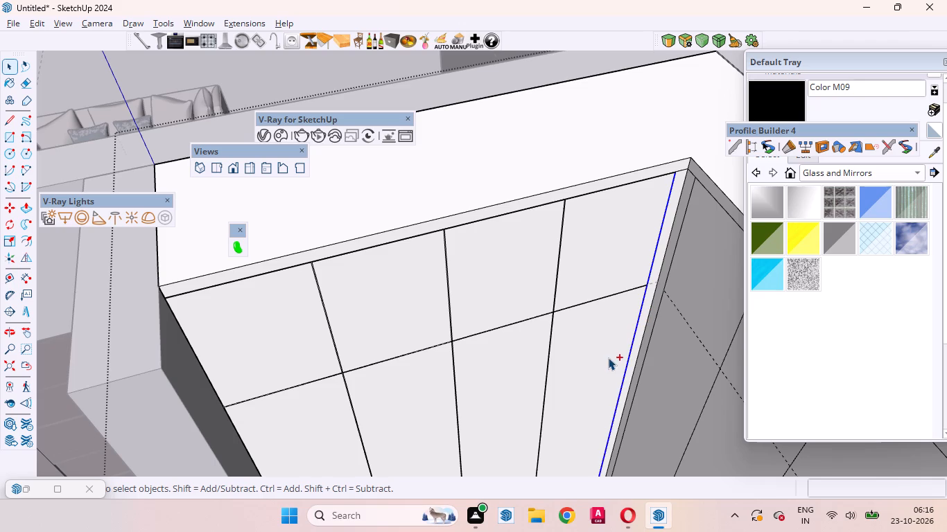
{"action": "key", "text": "m"}
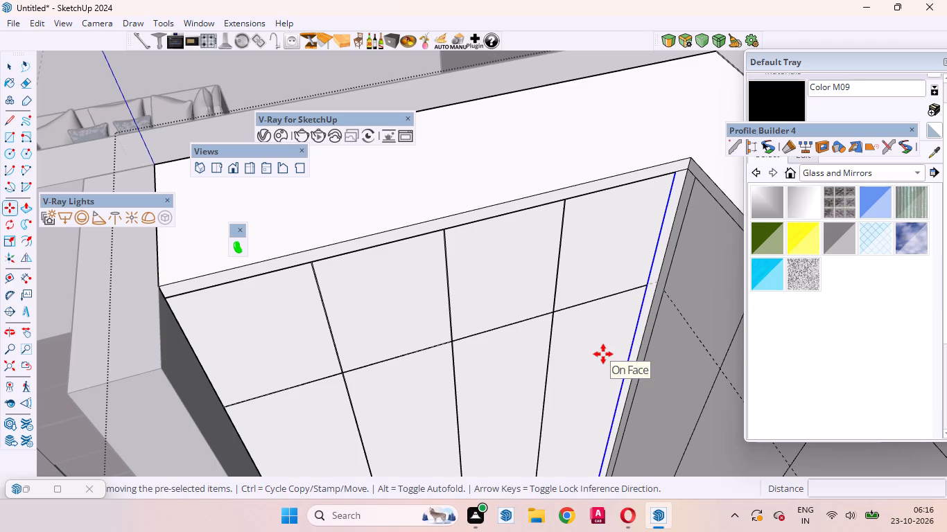
{"action": "left_click", "coordinate": [603, 354]}
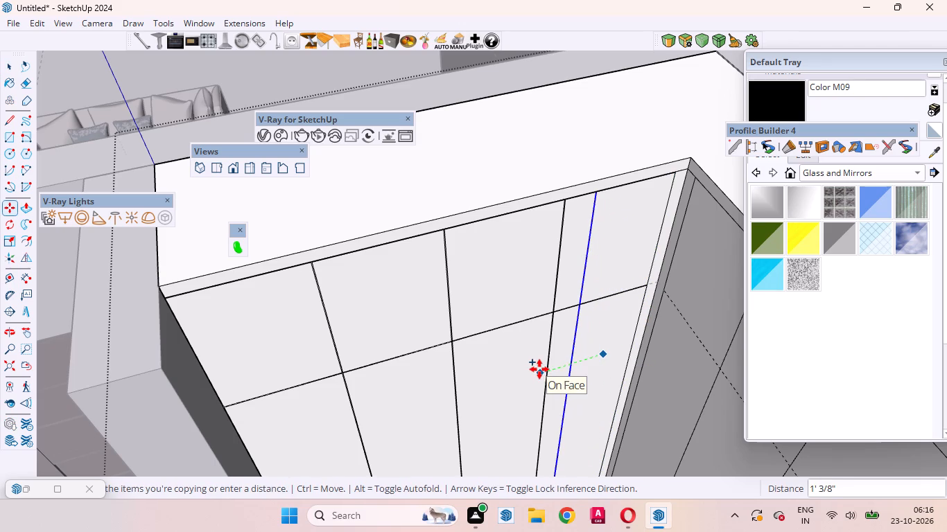
{"action": "type", "text": "3n"}
{"action": "key", "text": "BackSpace"}
{"action": "type", "text": "mm"}
{"action": "key", "text": "Return"}
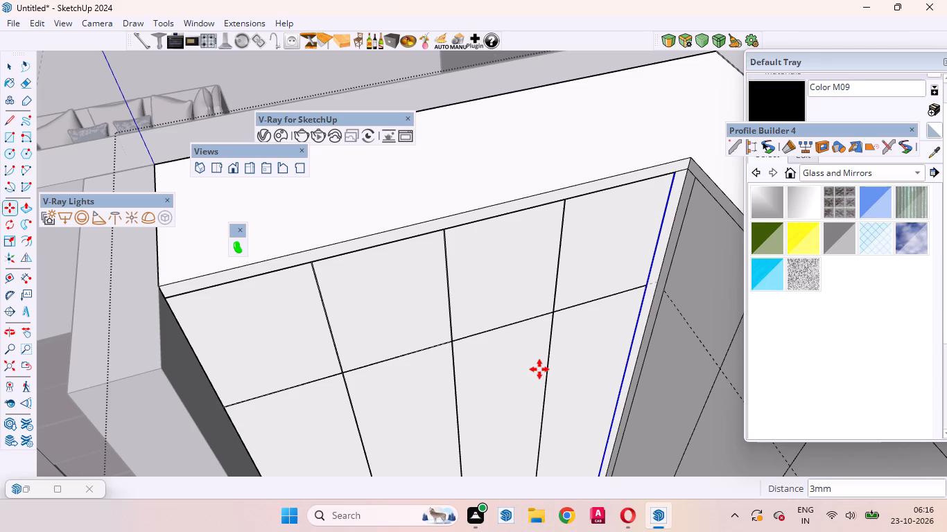
{"action": "left_click", "coordinate": [539, 369]}
{"action": "key", "text": "space"}
Copy the shorter front's vertical edge beside the inside corner and its two vertical door lines 3 mm away from the corner.
{"action": "scroll", "coordinate": [535, 363], "scroll_direction": "down", "scroll_amount": 5}
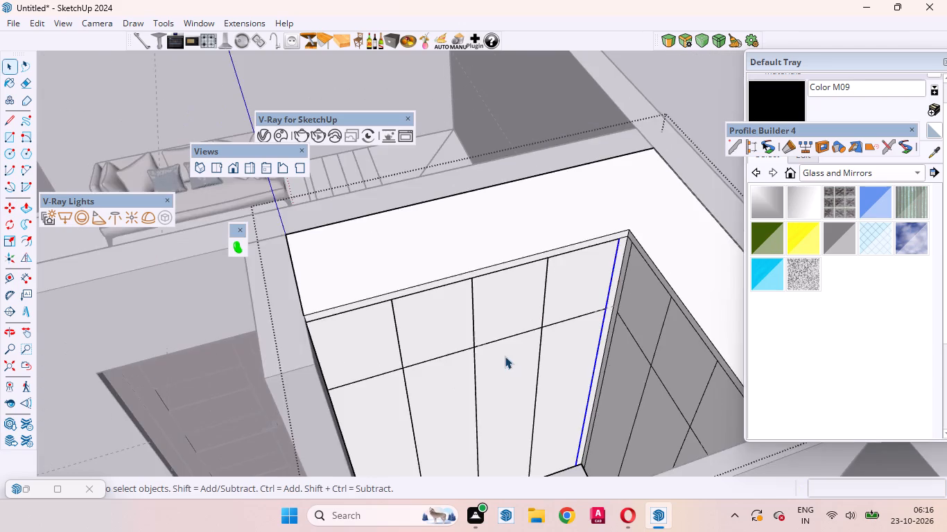
{"action": "scroll", "coordinate": [505, 356], "scroll_direction": "down", "scroll_amount": 3}
{"action": "middle_click_drag", "start_coordinate": [587, 435], "coordinate": [813, 418]}
{"action": "scroll", "coordinate": [647, 293], "scroll_direction": "up", "scroll_amount": 3}
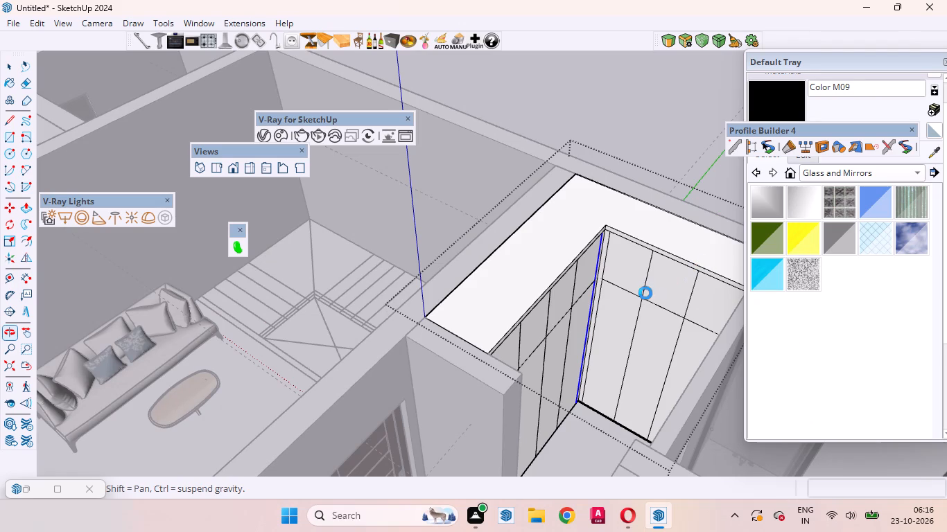
{"action": "scroll", "coordinate": [645, 293], "scroll_direction": "up", "scroll_amount": 4}
{"action": "key", "text": "space"}
{"action": "scroll", "coordinate": [659, 303], "scroll_direction": "up", "scroll_amount": 6}
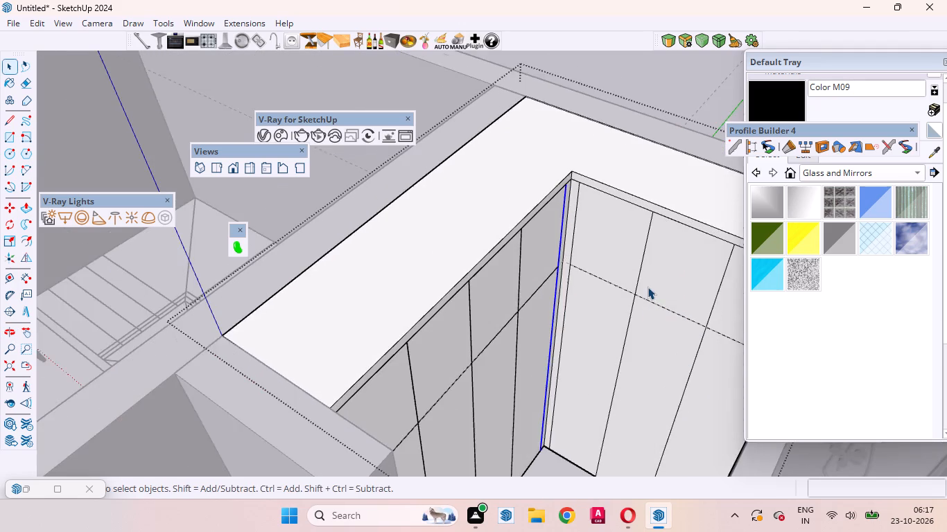
{"action": "scroll", "coordinate": [648, 287], "scroll_direction": "up", "scroll_amount": 3}
{"action": "scroll", "coordinate": [634, 285], "scroll_direction": "down", "scroll_amount": 7}
{"action": "middle_click_drag", "start_coordinate": [537, 323], "coordinate": [546, 328]}
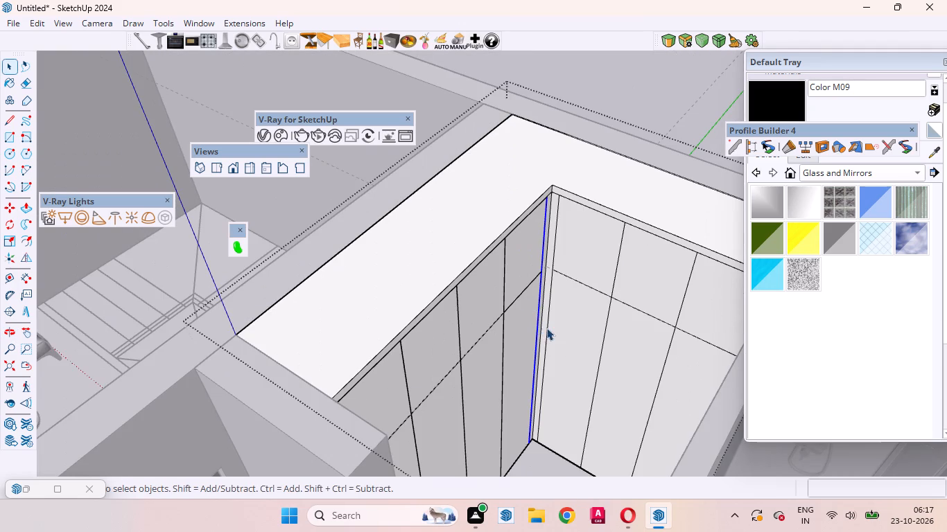
{"action": "middle_click_drag", "start_coordinate": [546, 328], "coordinate": [571, 328]}
{"action": "scroll", "coordinate": [523, 197], "scroll_direction": "down", "scroll_amount": 4}
{"action": "scroll", "coordinate": [532, 233], "scroll_direction": "up", "scroll_amount": 5}
{"action": "middle_click_drag", "start_coordinate": [658, 358], "coordinate": [698, 373]}
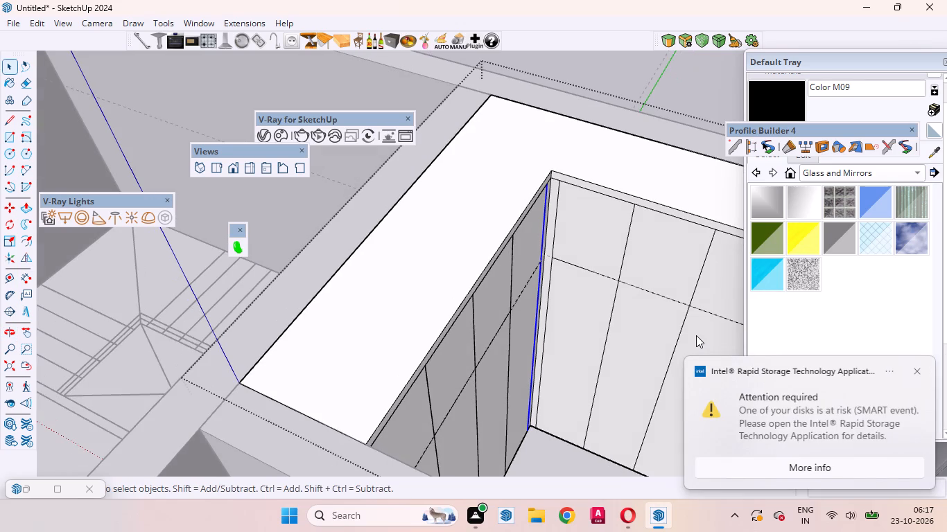
{"action": "left_click", "coordinate": [546, 323]}
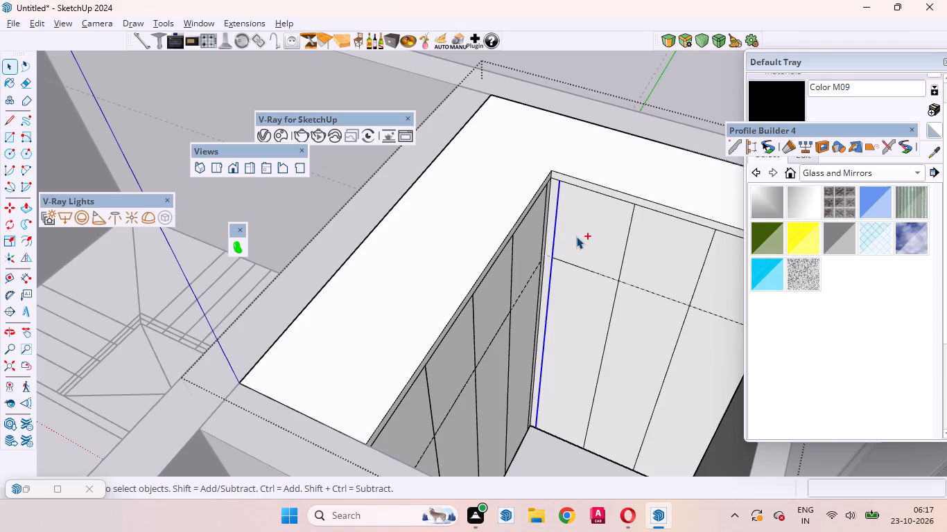
{"action": "left_click", "coordinate": [620, 267], "text": "ctrl+alt"}
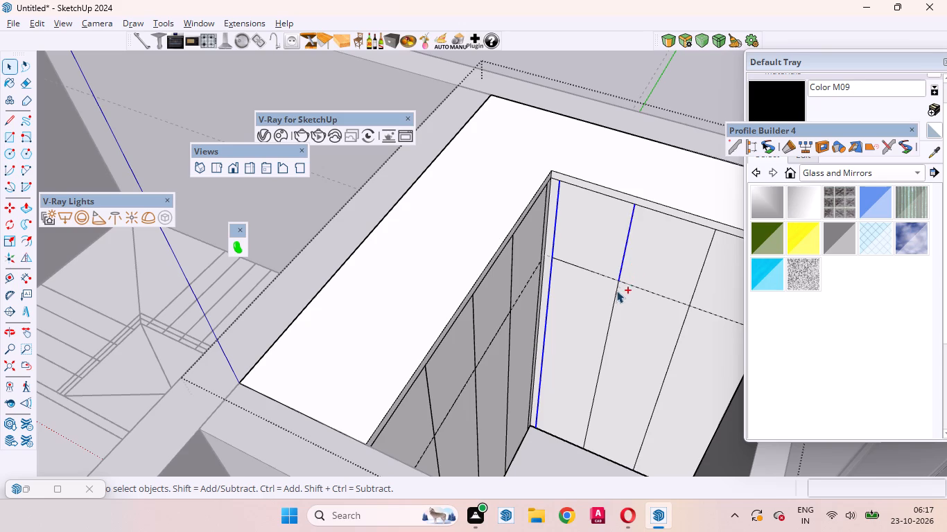
{"action": "left_click", "coordinate": [614, 294], "text": "ctrl+alt"}
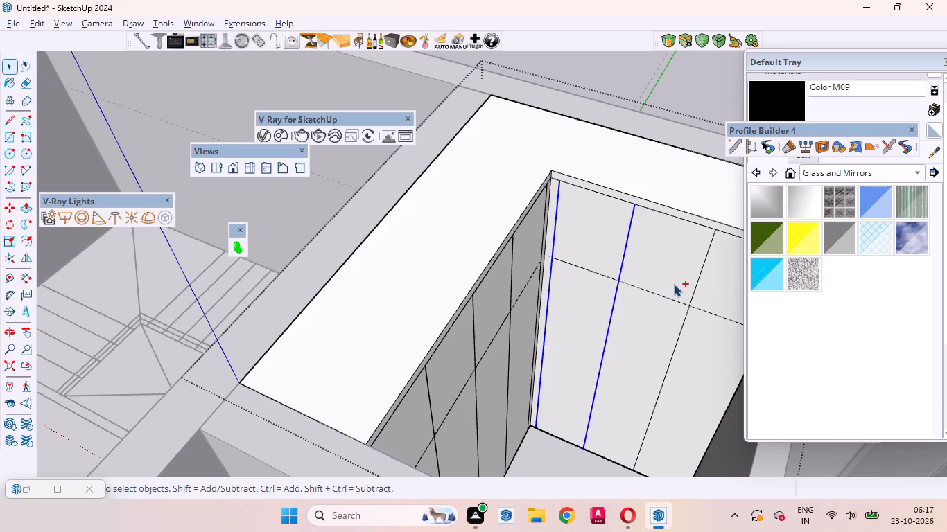
{"action": "left_click", "coordinate": [700, 272], "text": "ctrl+alt"}
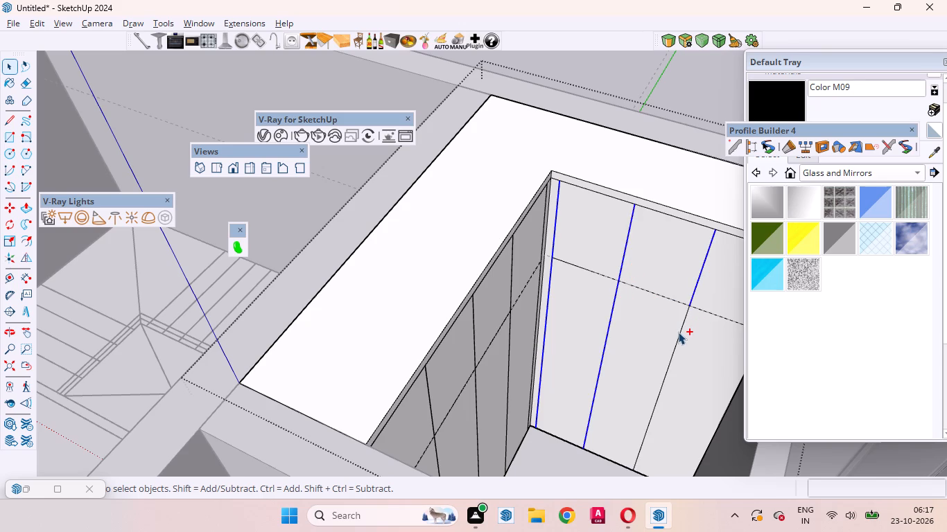
{"action": "left_click", "coordinate": [678, 331], "text": "ctrl+alt"}
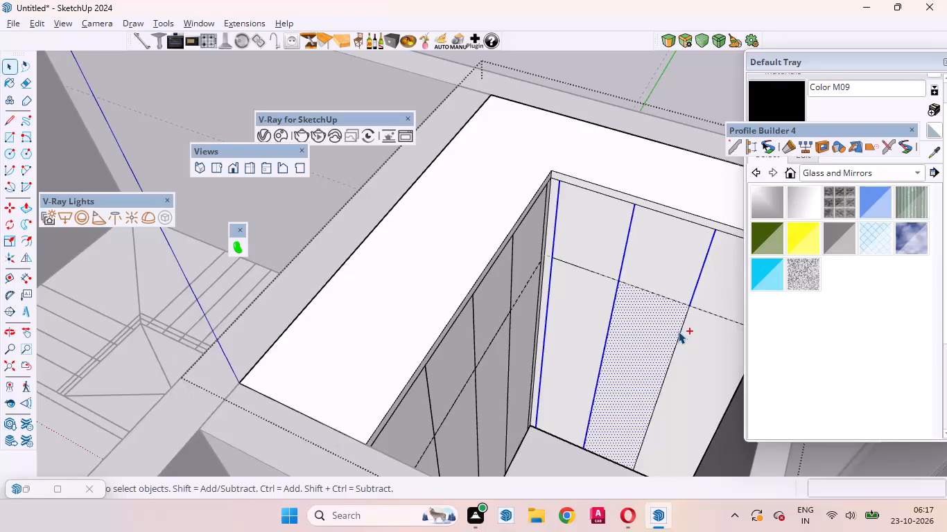
{"action": "left_click", "coordinate": [680, 333], "text": "ctrl+alt"}
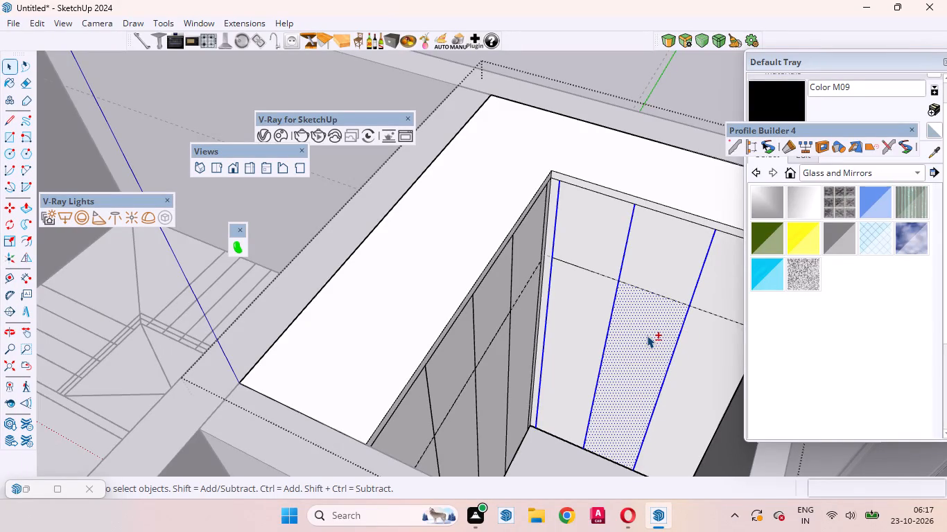
{"action": "left_click", "coordinate": [647, 335], "text": "shift"}
{"action": "key", "text": "m"}
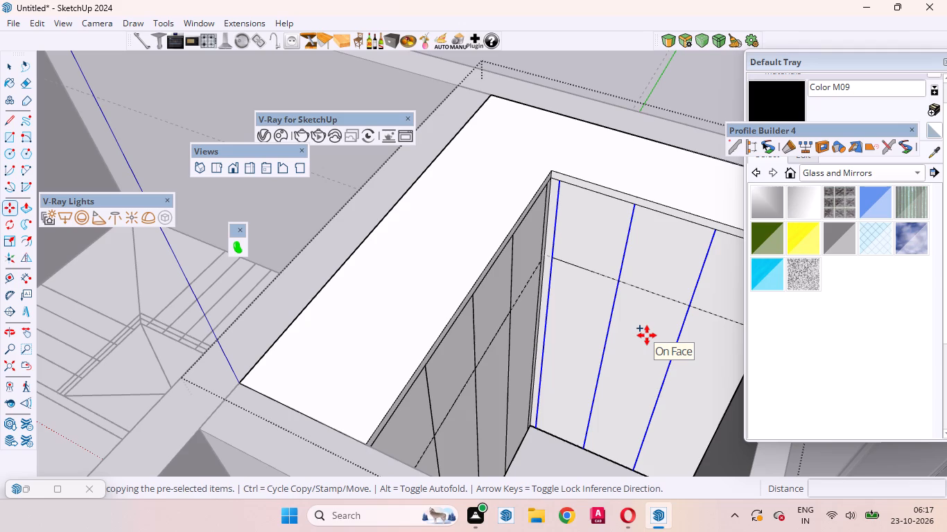
{"action": "left_click", "coordinate": [581, 324]}
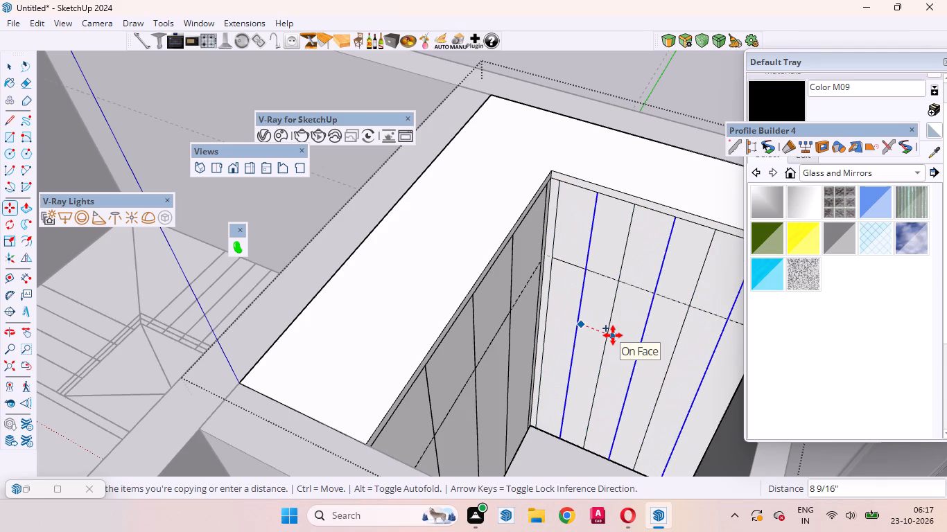
{"action": "key", "text": "3"}
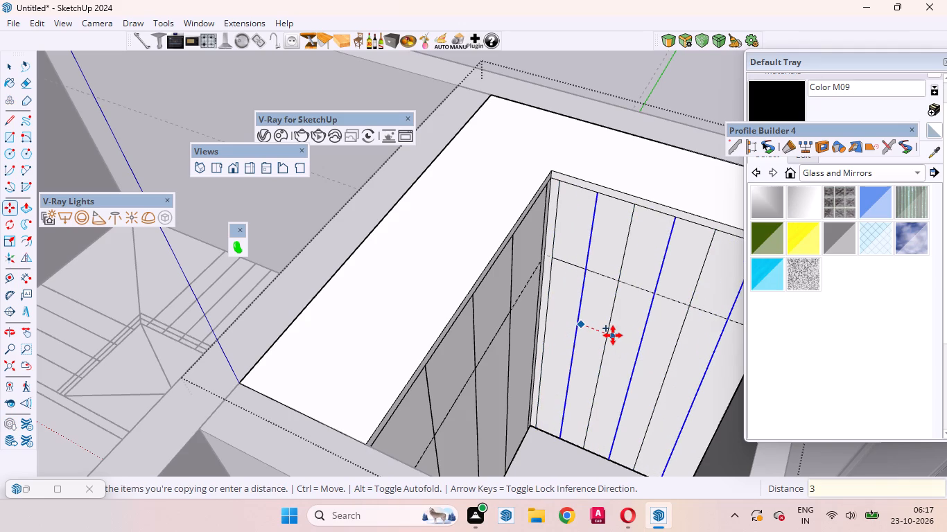
{"action": "type", "text": "mm"}
{"action": "key", "text": "Return"}
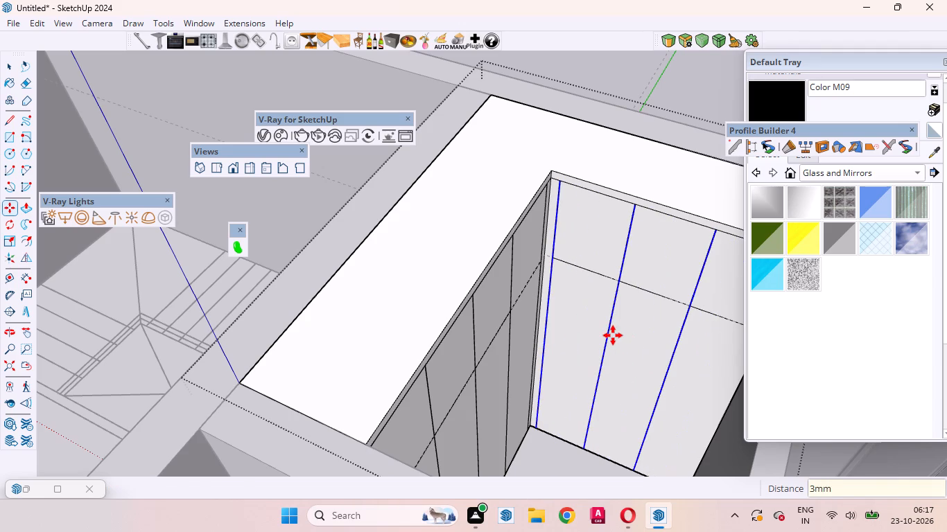
{"action": "key", "text": "space"}
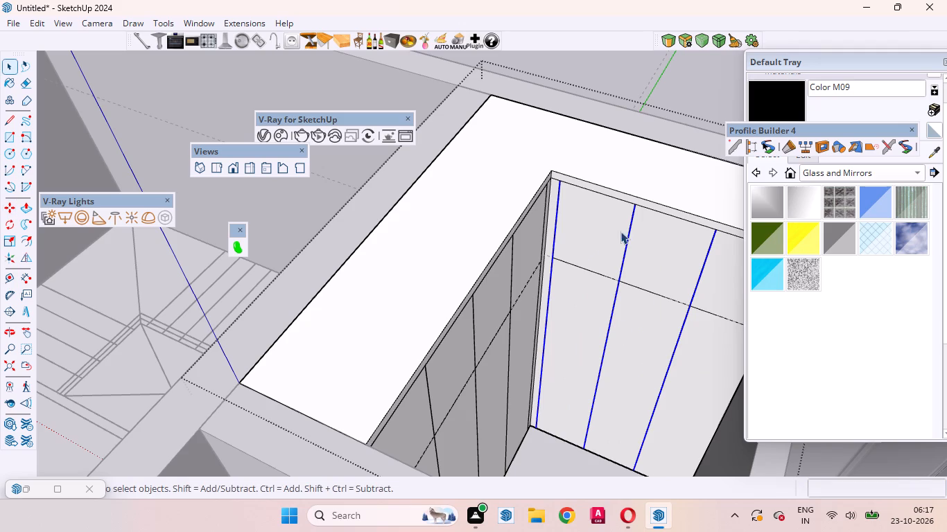
Copy all segments of the shorter front's inner top edge and horizontal loft line 3 mm downward.
{"action": "left_click", "coordinate": [600, 194]}
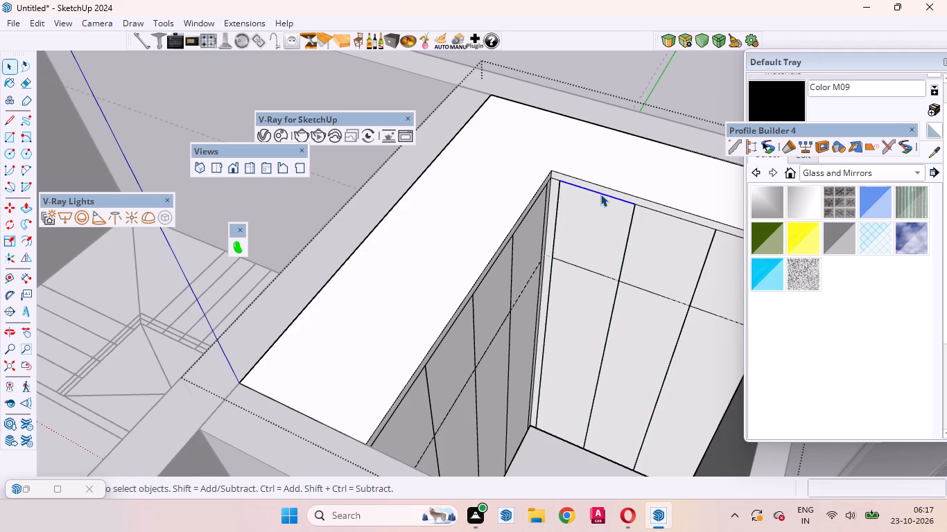
{"action": "key", "text": "m"}
{"action": "key", "text": "m"}
{"action": "key", "text": "m"}
{"action": "key", "text": "m"}
{"action": "key", "text": "m"}
{"action": "key", "text": "m"}
{"action": "key", "text": "m"}
{"action": "key", "text": "m"}
{"action": "key", "text": "m"}
{"action": "key", "text": "m"}
{"action": "key", "text": "m"}
{"action": "key", "text": "m"}
{"action": "key", "text": "m"}
{"action": "key", "text": "m"}
{"action": "key", "text": "m"}
{"action": "key", "text": "m"}
{"action": "key", "text": "m"}
{"action": "key", "text": "m"}
{"action": "key", "text": "m"}
{"action": "key", "text": "m"}
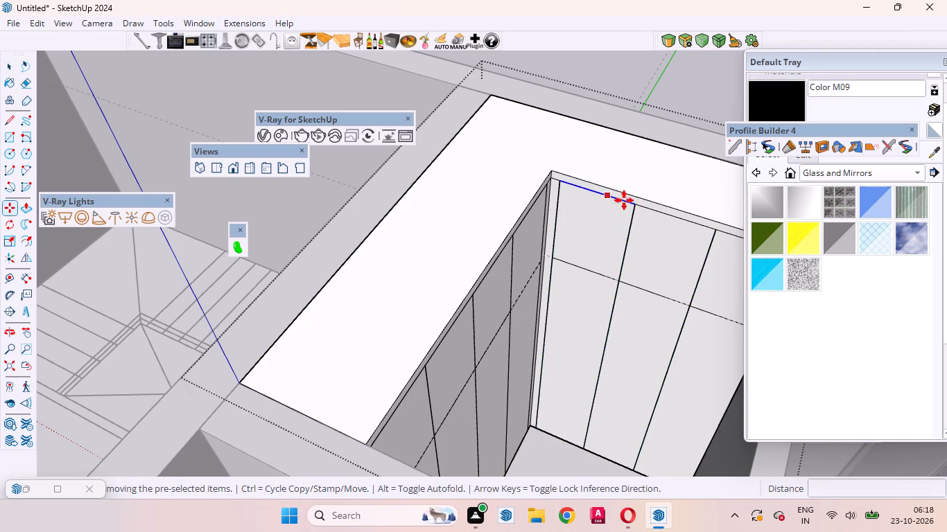
{"action": "key", "text": "space"}
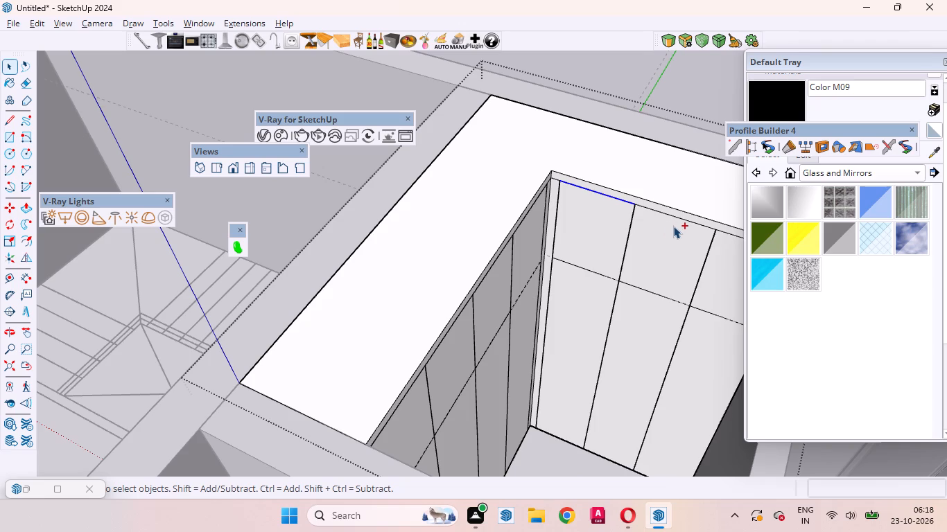
{"action": "left_click", "coordinate": [668, 217], "text": "ctrl+alt"}
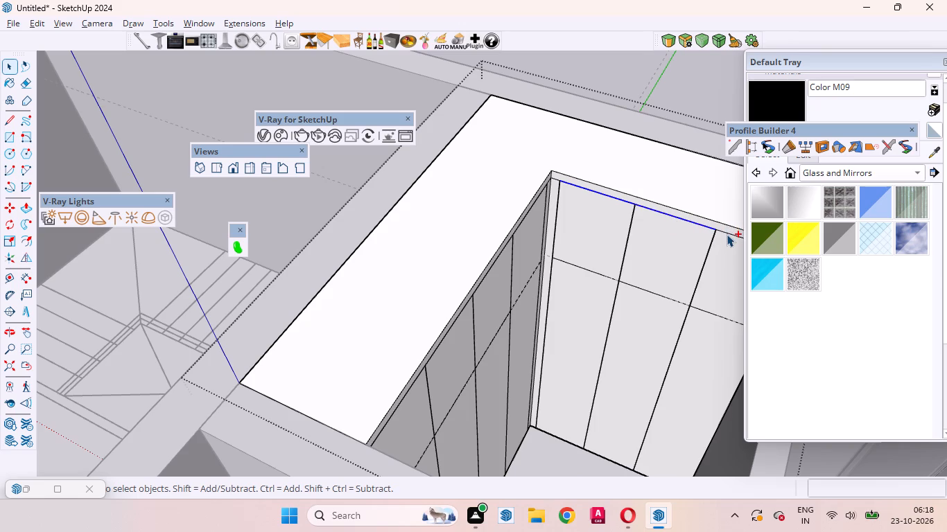
{"action": "left_click", "coordinate": [727, 234], "text": "ctrl+alt"}
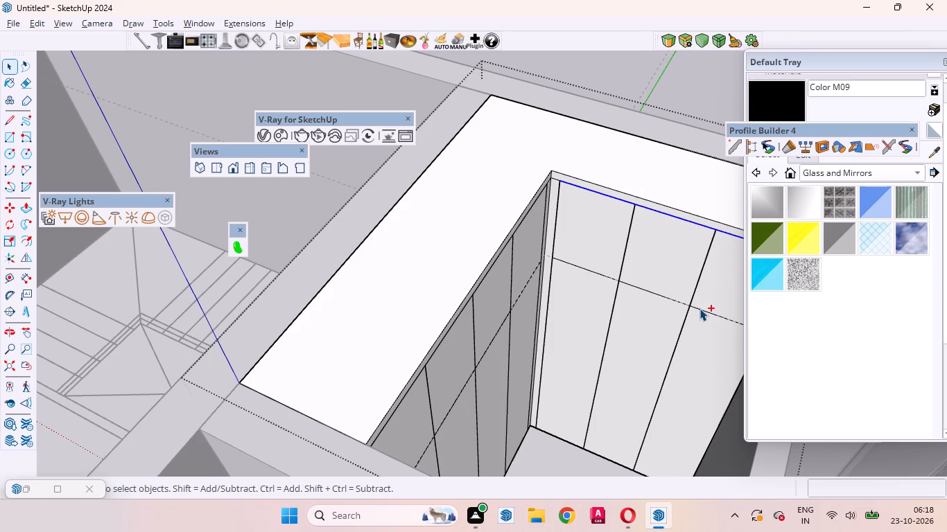
{"action": "left_click", "coordinate": [700, 308], "text": "ctrl+alt"}
{"action": "left_click", "coordinate": [686, 303], "text": "ctrl+alt"}
{"action": "left_click", "coordinate": [607, 276], "text": "ctrl+alt"}
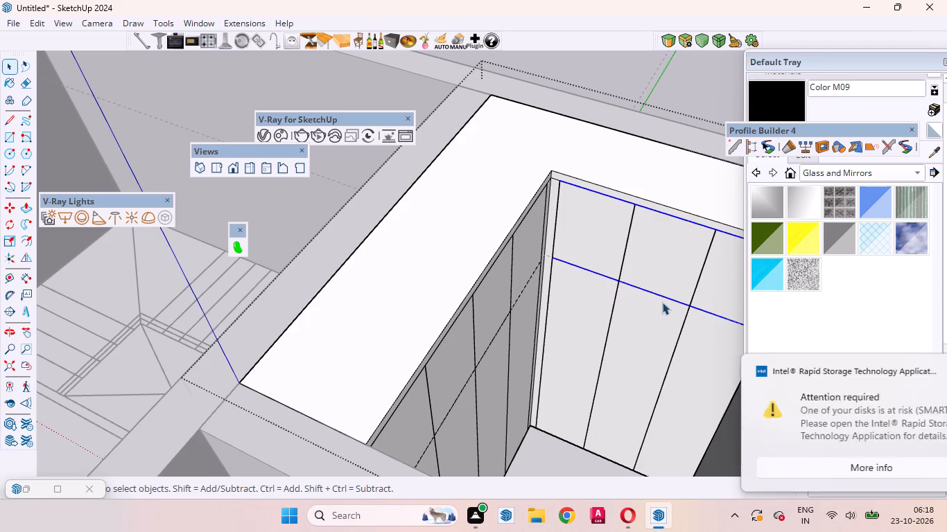
{"action": "key", "text": "m"}
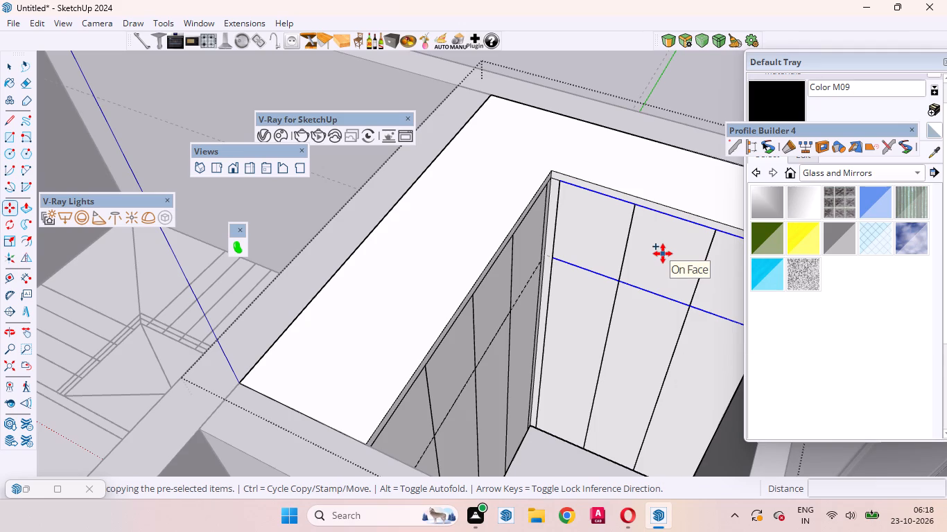
{"action": "left_click", "coordinate": [660, 245]}
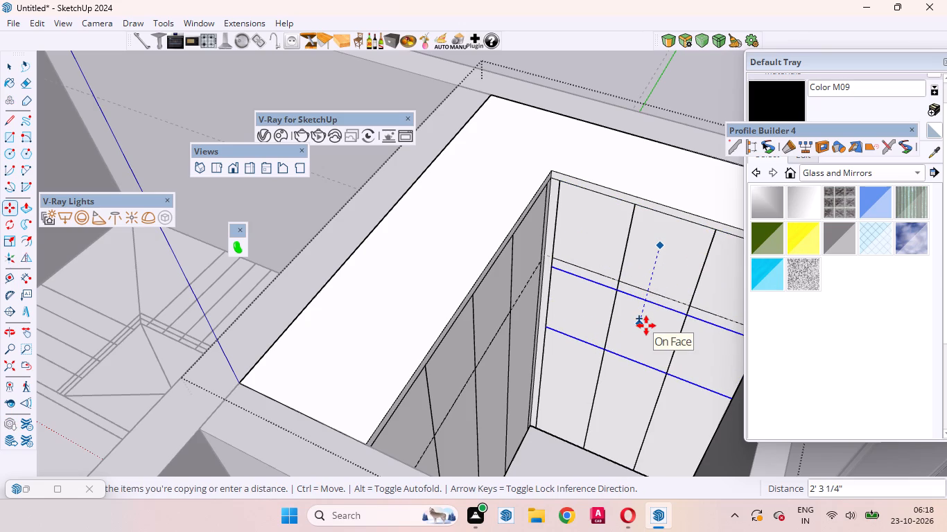
{"action": "type", "text": "3mm"}
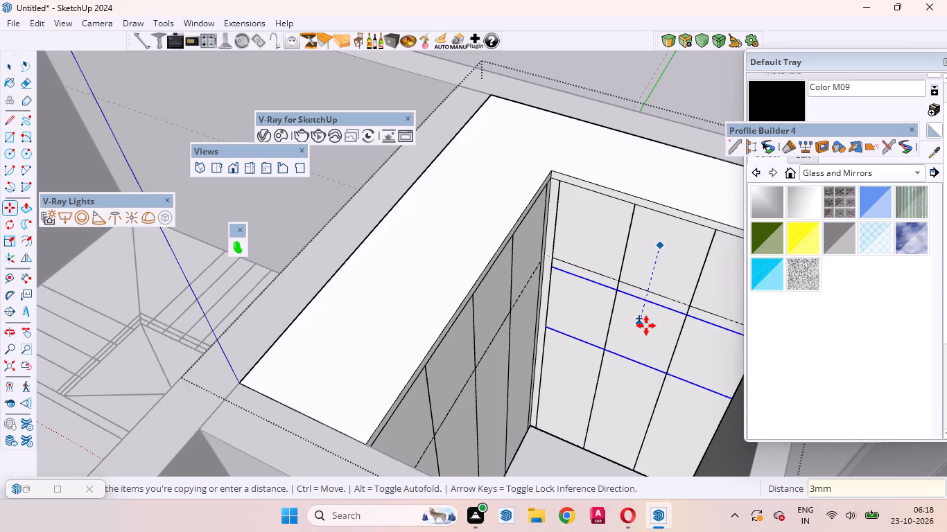
{"action": "key", "text": "Return"}
{"action": "key", "text": "space"}
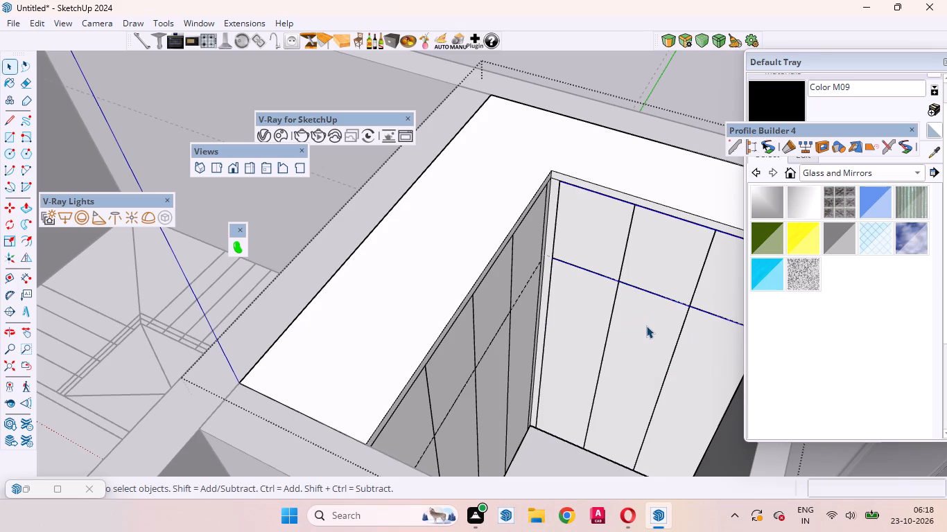
{"action": "scroll", "coordinate": [546, 251], "scroll_direction": "up", "scroll_amount": 15}
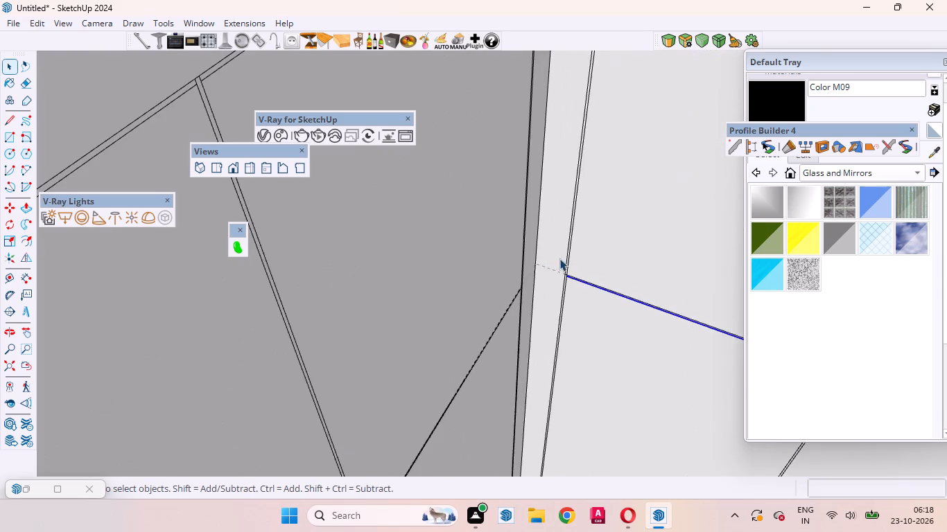
Erase the overlapping line segments where the shorter front's loft gap meets the vertical gap beside the inside corner.
{"action": "scroll", "coordinate": [564, 270], "scroll_direction": "up", "scroll_amount": 20}
{"action": "scroll", "coordinate": [564, 270], "scroll_direction": "up", "scroll_amount": 8}
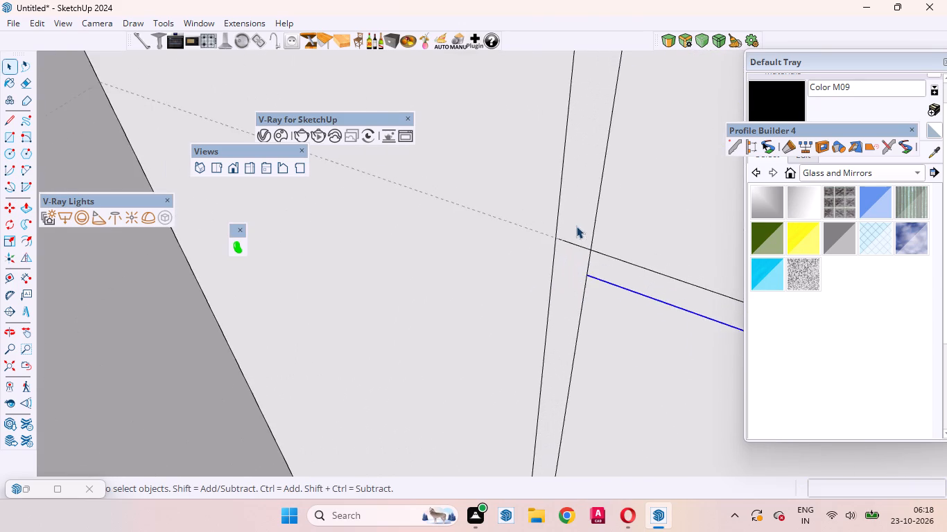
{"action": "scroll", "coordinate": [576, 226], "scroll_direction": "up", "scroll_amount": 6}
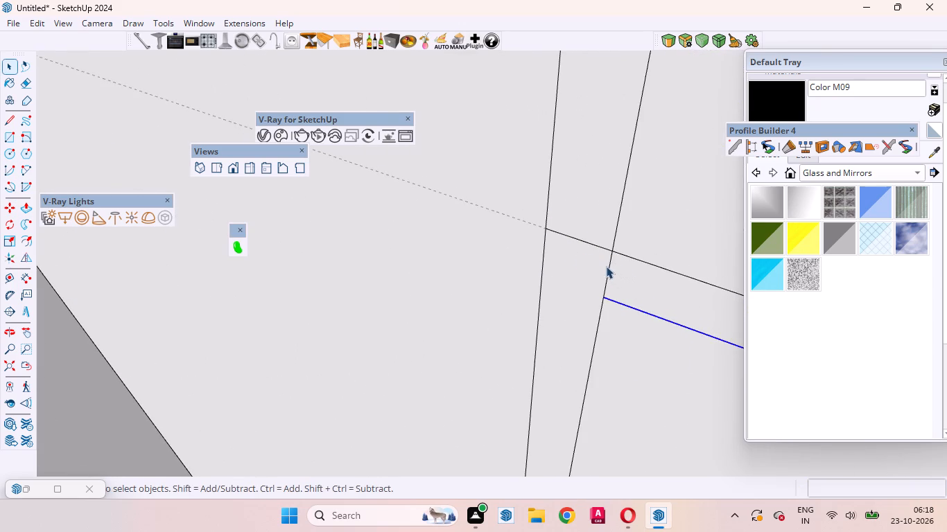
{"action": "left_click", "coordinate": [22, 80]}
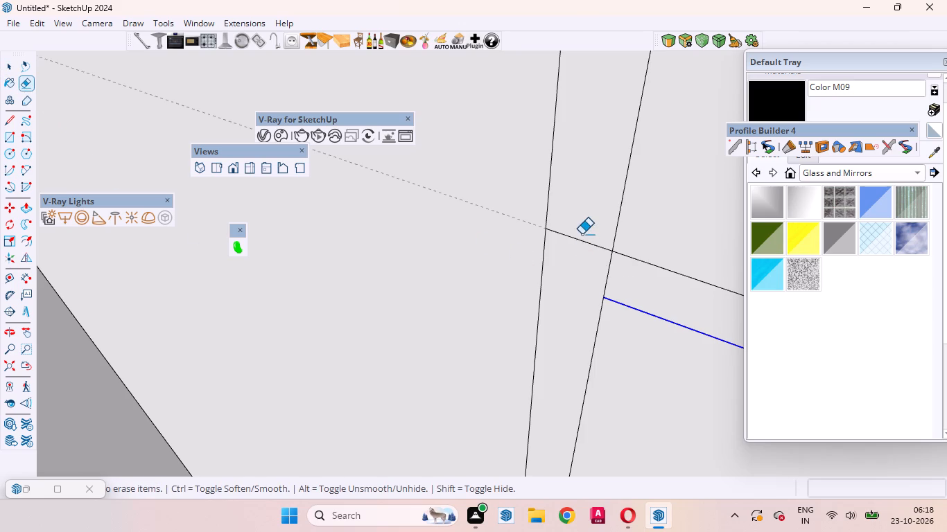
{"action": "left_click", "coordinate": [582, 240]}
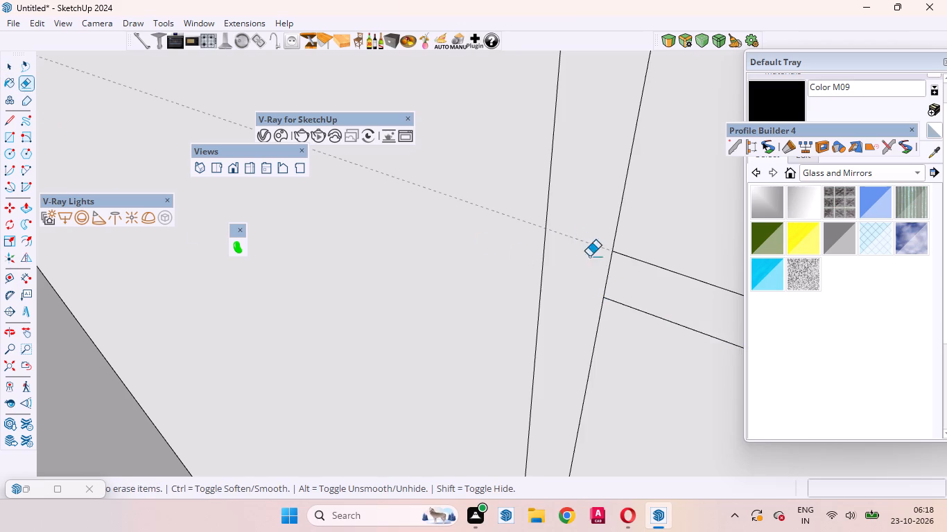
{"action": "left_click_drag", "start_coordinate": [636, 287], "coordinate": [566, 257]}
{"action": "scroll", "coordinate": [578, 267], "scroll_direction": "down", "scroll_amount": 17}
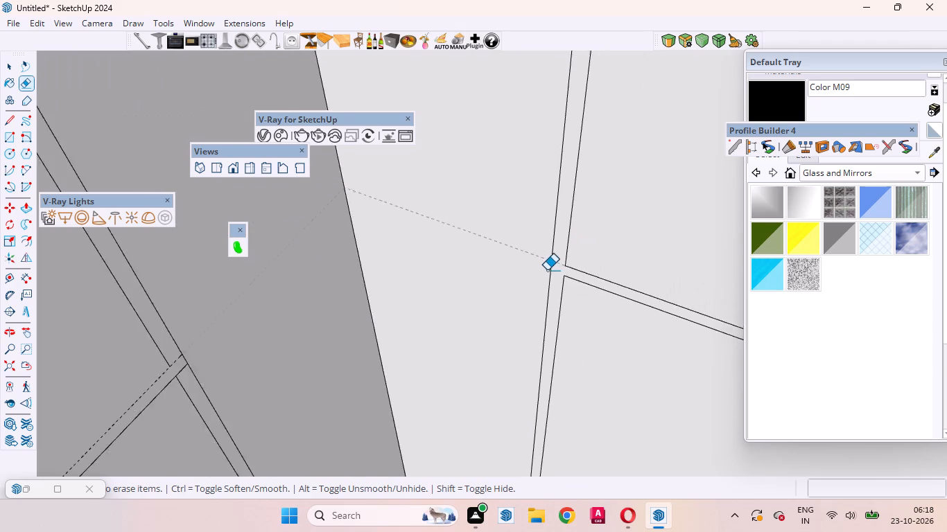
Erase the short segments inside the crossing of the shorter front's loft gap and the door gap nearest the inside corner.
{"action": "scroll", "coordinate": [547, 270], "scroll_direction": "down", "scroll_amount": 12}
{"action": "scroll", "coordinate": [543, 272], "scroll_direction": "down", "scroll_amount": 17}
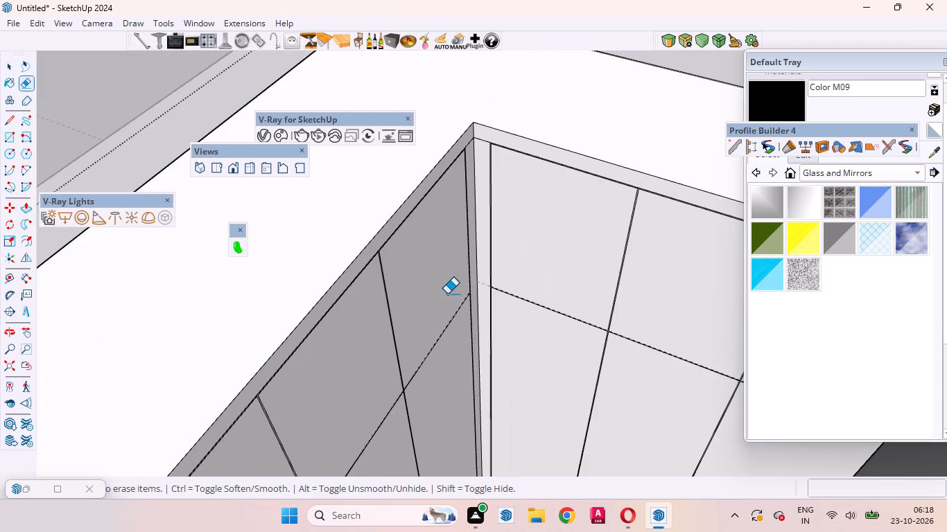
{"action": "scroll", "coordinate": [587, 314], "scroll_direction": "up", "scroll_amount": 12}
{"action": "scroll", "coordinate": [629, 351], "scroll_direction": "up", "scroll_amount": 11}
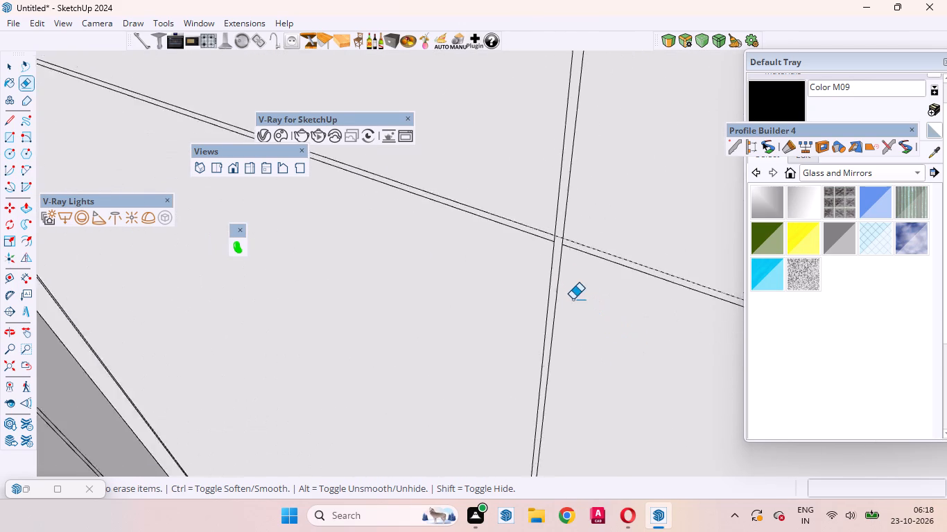
{"action": "scroll", "coordinate": [565, 283], "scroll_direction": "up", "scroll_amount": 9}
{"action": "scroll", "coordinate": [560, 272], "scroll_direction": "down", "scroll_amount": 6}
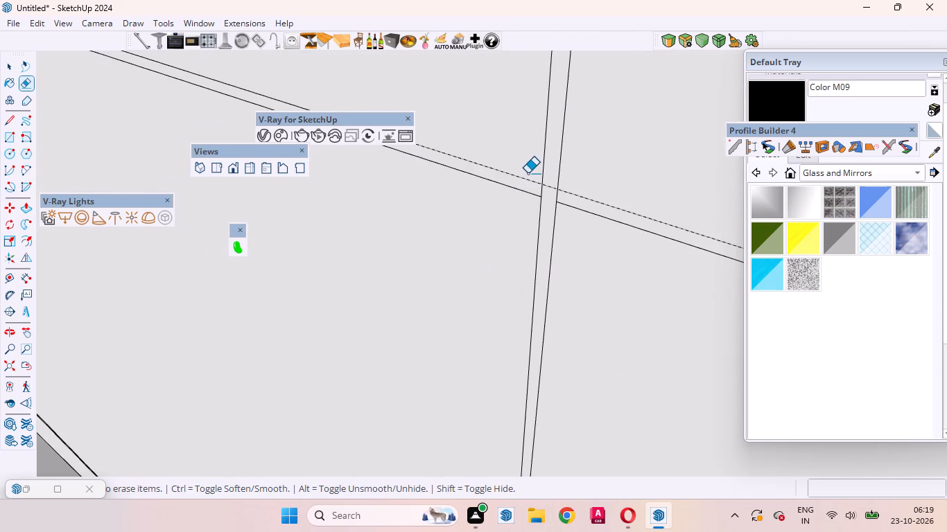
{"action": "scroll", "coordinate": [528, 173], "scroll_direction": "up", "scroll_amount": 20}
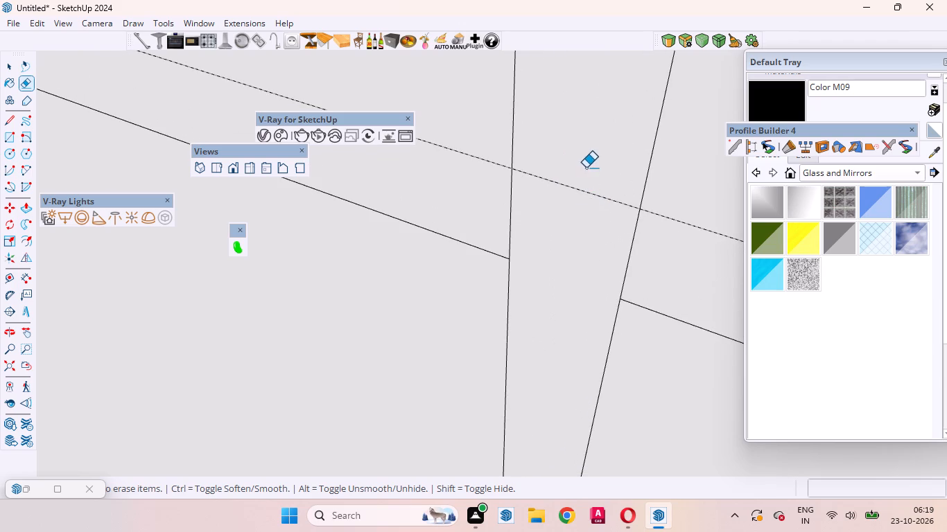
{"action": "left_click_drag", "start_coordinate": [586, 167], "coordinate": [639, 245]}
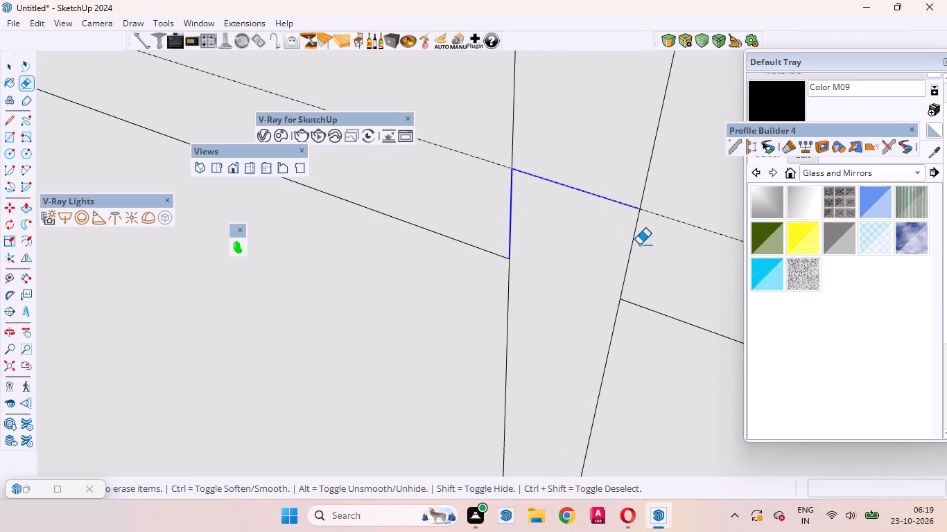
{"action": "left_click_drag", "start_coordinate": [639, 245], "coordinate": [661, 248]}
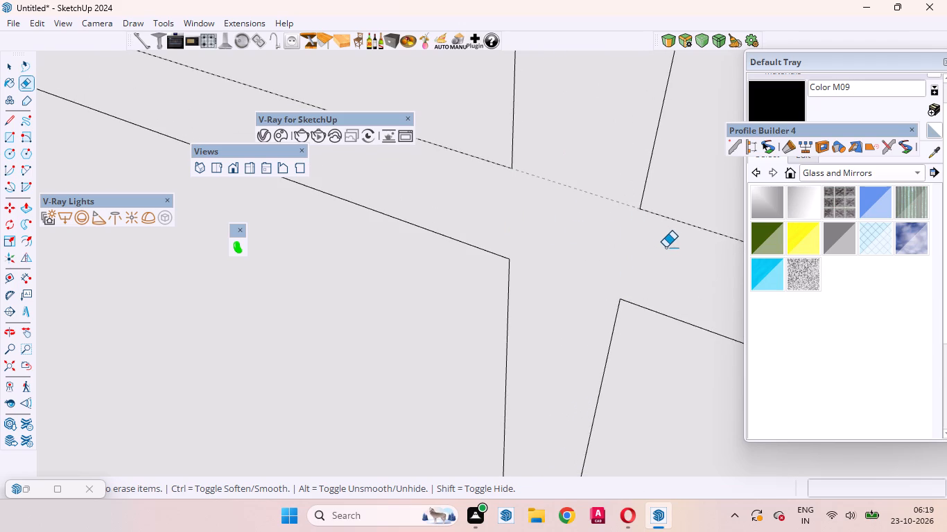
Erase the short segments inside the crossing of the shorter front's loft gap and the door gap farther from the inside corner.
{"action": "scroll", "coordinate": [740, 269], "scroll_direction": "down", "scroll_amount": 20}
{"action": "scroll", "coordinate": [740, 269], "scroll_direction": "down", "scroll_amount": 12}
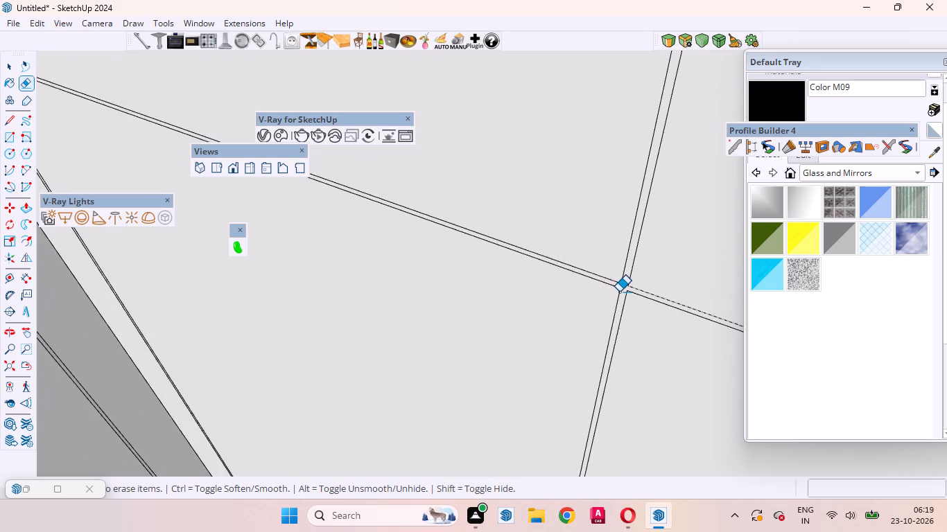
{"action": "scroll", "coordinate": [619, 292], "scroll_direction": "down", "scroll_amount": 20}
{"action": "scroll", "coordinate": [619, 292], "scroll_direction": "down", "scroll_amount": 10}
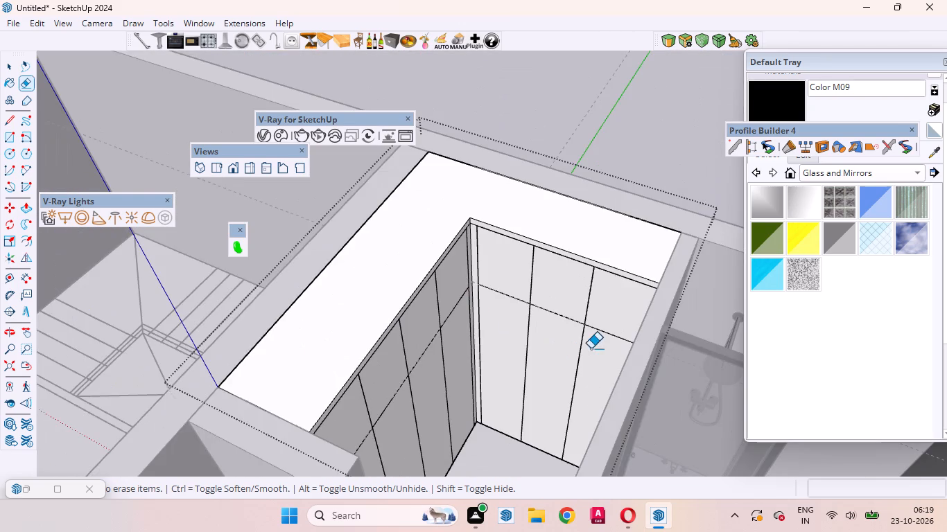
{"action": "scroll", "coordinate": [591, 348], "scroll_direction": "up", "scroll_amount": 10}
{"action": "scroll", "coordinate": [566, 262], "scroll_direction": "up", "scroll_amount": 11}
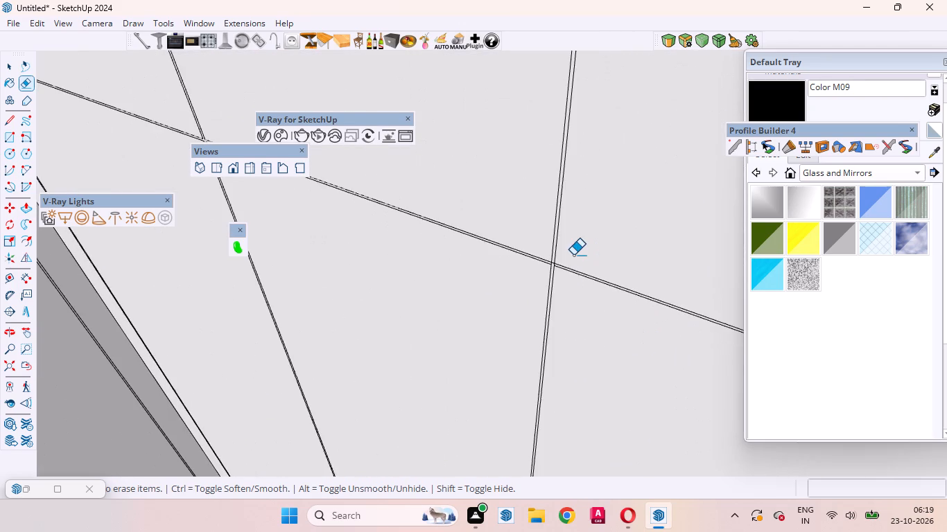
{"action": "scroll", "coordinate": [573, 255], "scroll_direction": "up", "scroll_amount": 20}
{"action": "scroll", "coordinate": [573, 255], "scroll_direction": "up", "scroll_amount": 8}
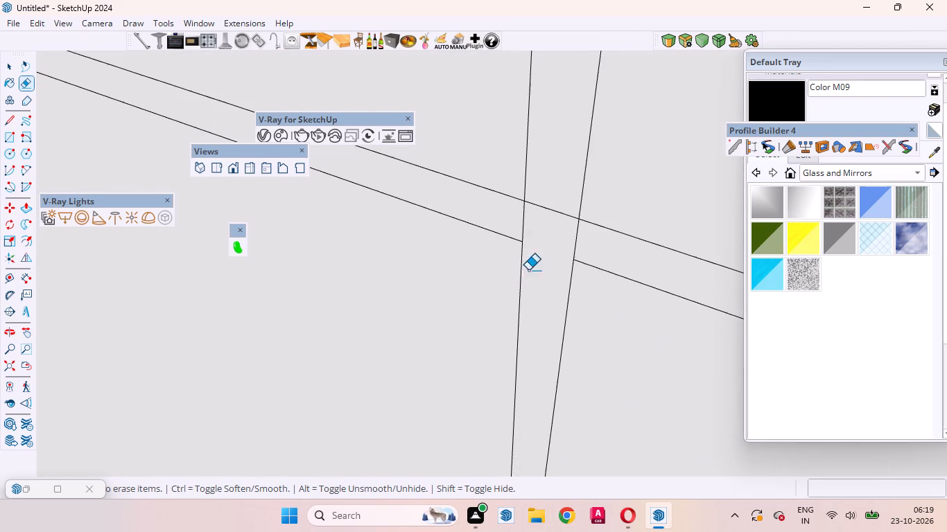
{"action": "left_click_drag", "start_coordinate": [560, 169], "coordinate": [505, 222]}
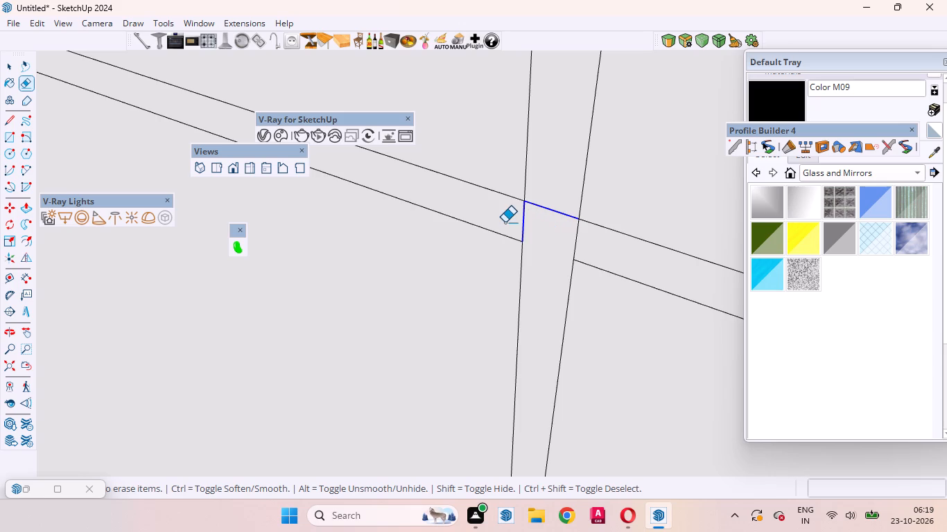
{"action": "left_click_drag", "start_coordinate": [505, 222], "coordinate": [596, 254]}
{"action": "scroll", "coordinate": [596, 285], "scroll_direction": "down", "scroll_amount": 8}
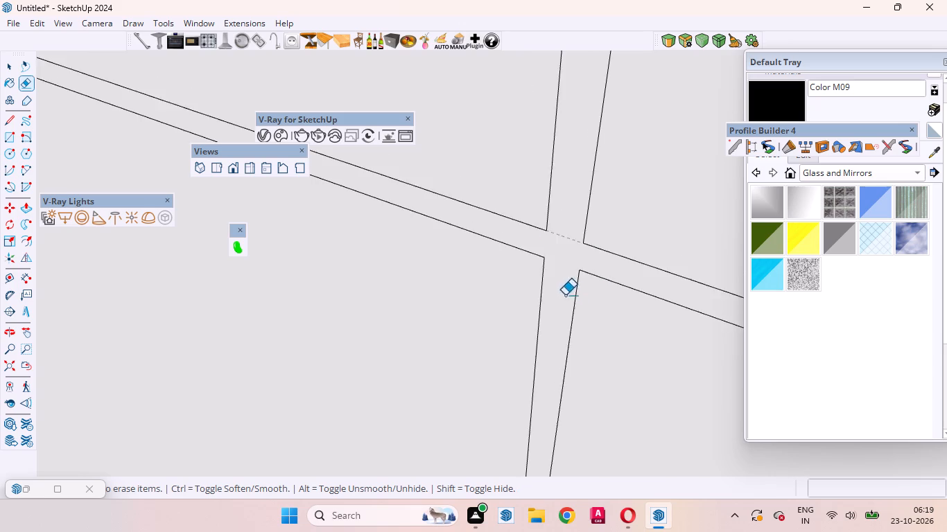
Examine the outer end of the shorter front's loft gap, where it meets the side wall.
{"action": "scroll", "coordinate": [565, 295], "scroll_direction": "down", "scroll_amount": 20}
{"action": "scroll", "coordinate": [519, 274], "scroll_direction": "down", "scroll_amount": 12}
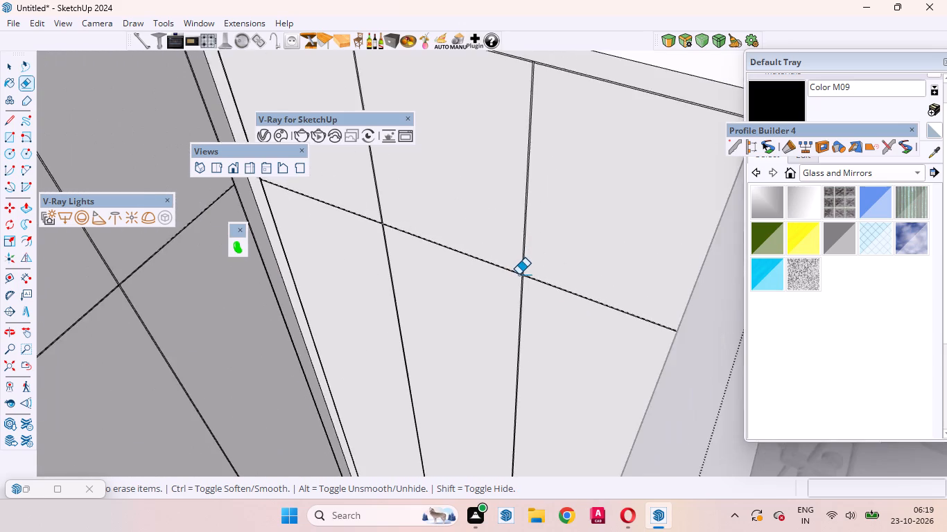
{"action": "scroll", "coordinate": [519, 274], "scroll_direction": "down", "scroll_amount": 4}
{"action": "middle_click_drag", "start_coordinate": [532, 290], "coordinate": [616, 319]}
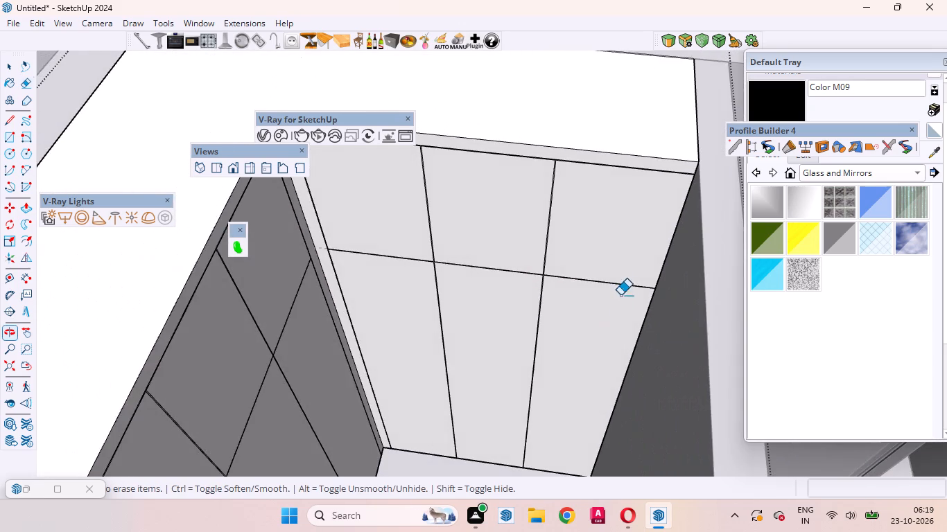
{"action": "scroll", "coordinate": [632, 293], "scroll_direction": "up", "scroll_amount": 20}
{"action": "scroll", "coordinate": [632, 293], "scroll_direction": "up", "scroll_amount": 13}
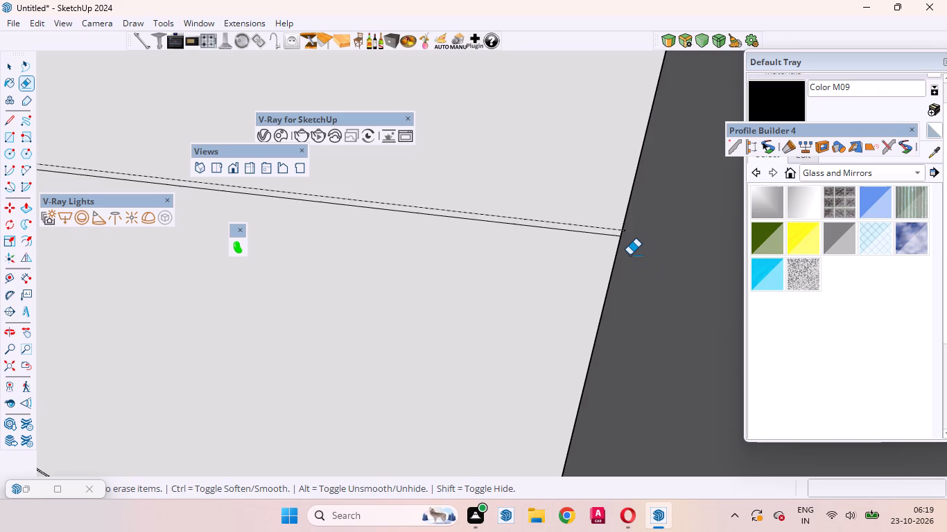
{"action": "scroll", "coordinate": [629, 255], "scroll_direction": "up", "scroll_amount": 19}
{"action": "scroll", "coordinate": [611, 241], "scroll_direction": "down", "scroll_amount": 5}
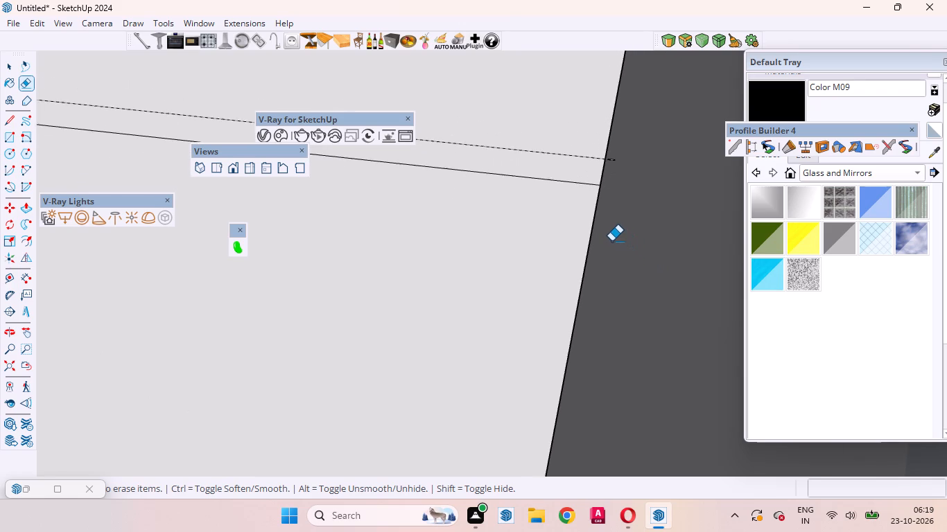
{"action": "middle_click_drag", "start_coordinate": [642, 302], "coordinate": [589, 269]}
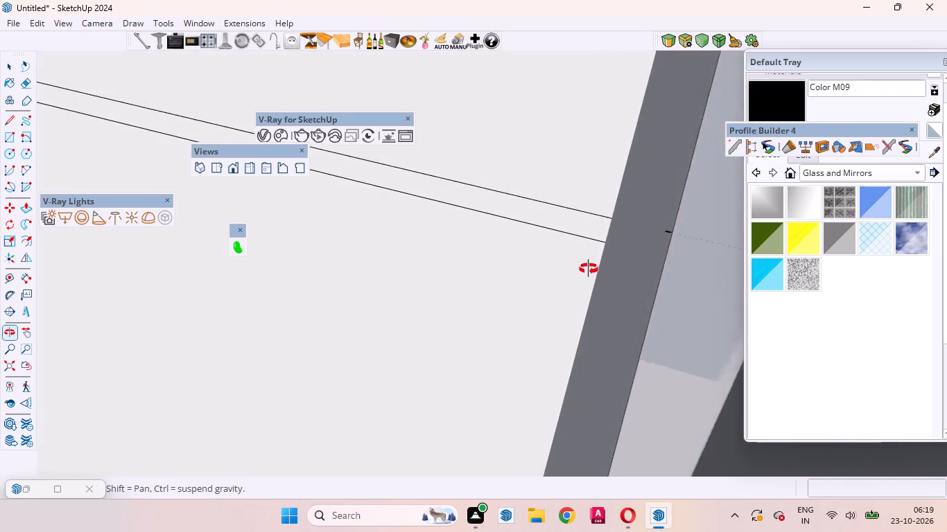
{"action": "middle_click_drag", "start_coordinate": [589, 269], "coordinate": [608, 283]}
{"action": "scroll", "coordinate": [645, 303], "scroll_direction": "down", "scroll_amount": 17}
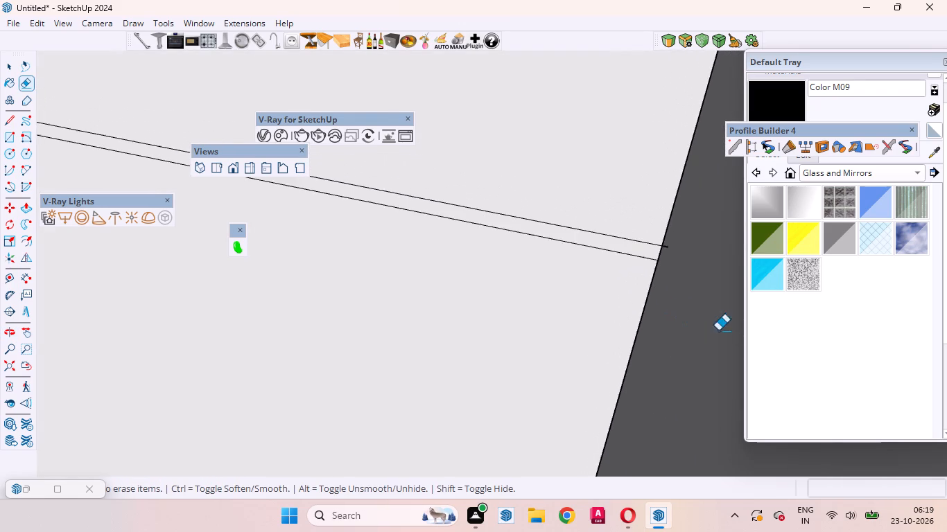
{"action": "scroll", "coordinate": [718, 330], "scroll_direction": "down", "scroll_amount": 20}
{"action": "scroll", "coordinate": [718, 330], "scroll_direction": "down", "scroll_amount": 16}
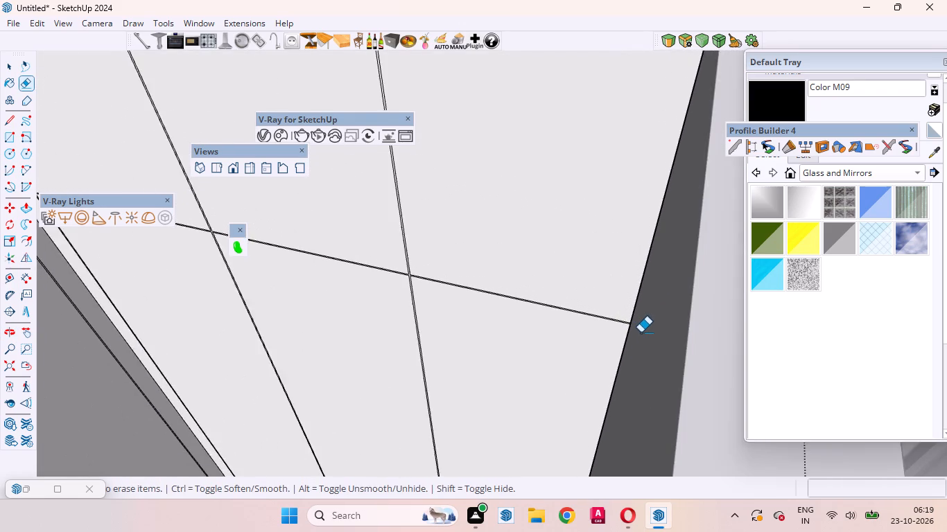
Erase the short segments crossing the top gap at the upper end of the shorter front's door gap farther from the inside corner.
{"action": "scroll", "coordinate": [528, 150], "scroll_direction": "up", "scroll_amount": 4}
{"action": "scroll", "coordinate": [459, 148], "scroll_direction": "up", "scroll_amount": 9}
{"action": "scroll", "coordinate": [510, 125], "scroll_direction": "up", "scroll_amount": 3}
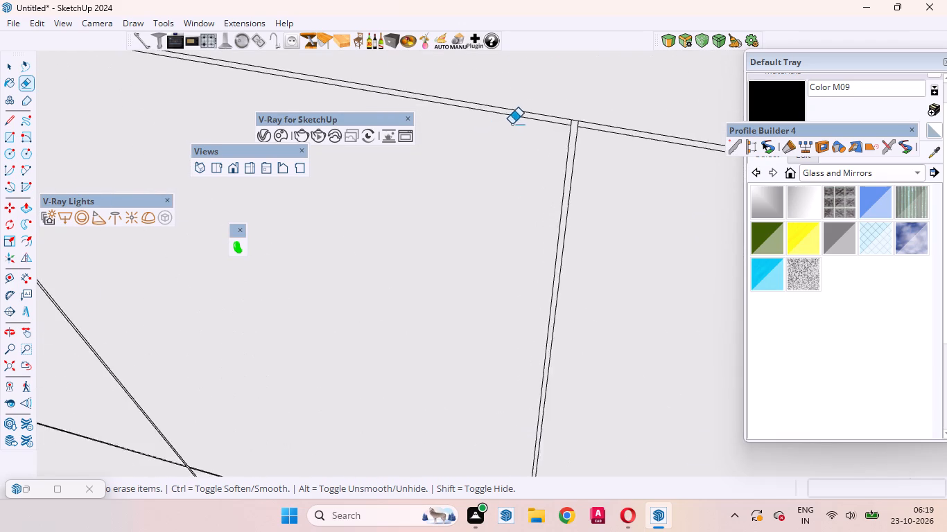
{"action": "scroll", "coordinate": [512, 124], "scroll_direction": "up", "scroll_amount": 12}
{"action": "scroll", "coordinate": [611, 121], "scroll_direction": "down", "scroll_amount": 5}
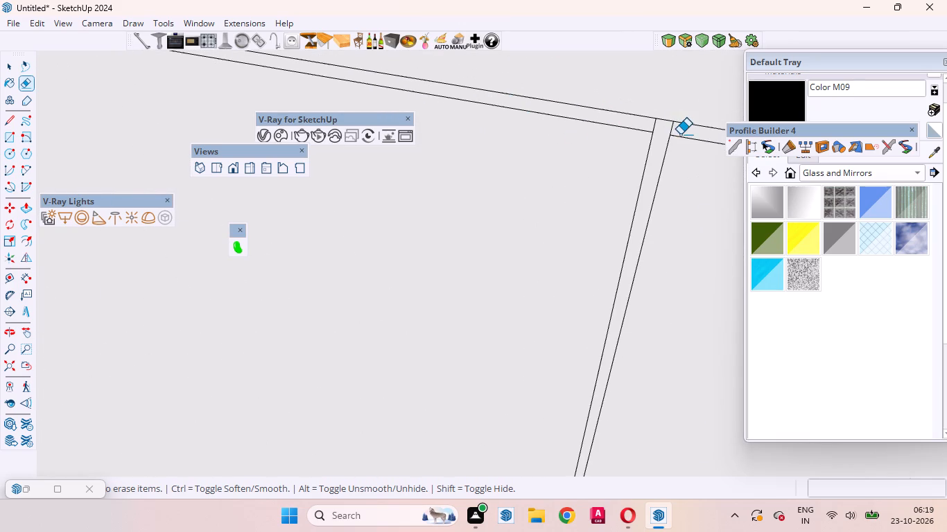
{"action": "scroll", "coordinate": [680, 134], "scroll_direction": "up", "scroll_amount": 13}
{"action": "left_click_drag", "start_coordinate": [663, 116], "coordinate": [593, 100]}
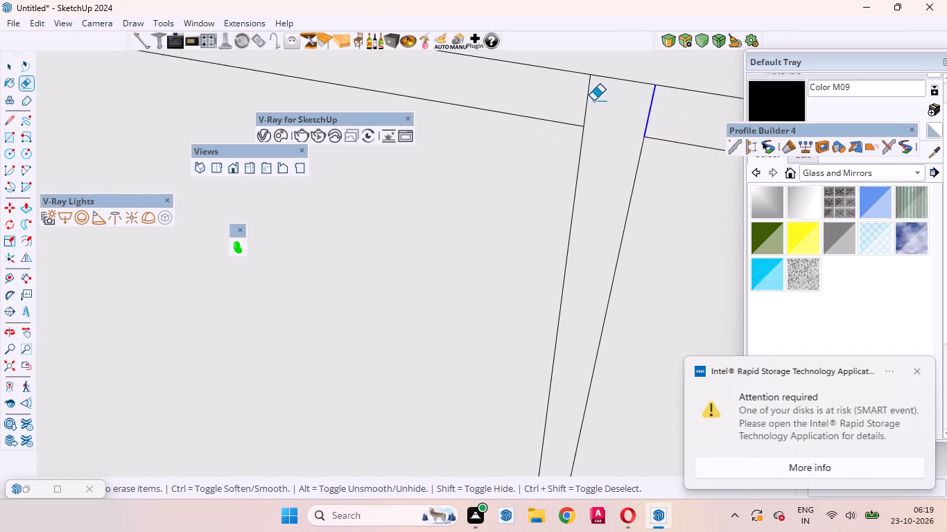
{"action": "left_click_drag", "start_coordinate": [593, 100], "coordinate": [558, 95]}
Erase the short segments crossing the top gap at the upper end of the shorter front's door gap nearest the inside corner.
{"action": "scroll", "coordinate": [625, 184], "scroll_direction": "down", "scroll_amount": 20}
{"action": "scroll", "coordinate": [625, 184], "scroll_direction": "down", "scroll_amount": 5}
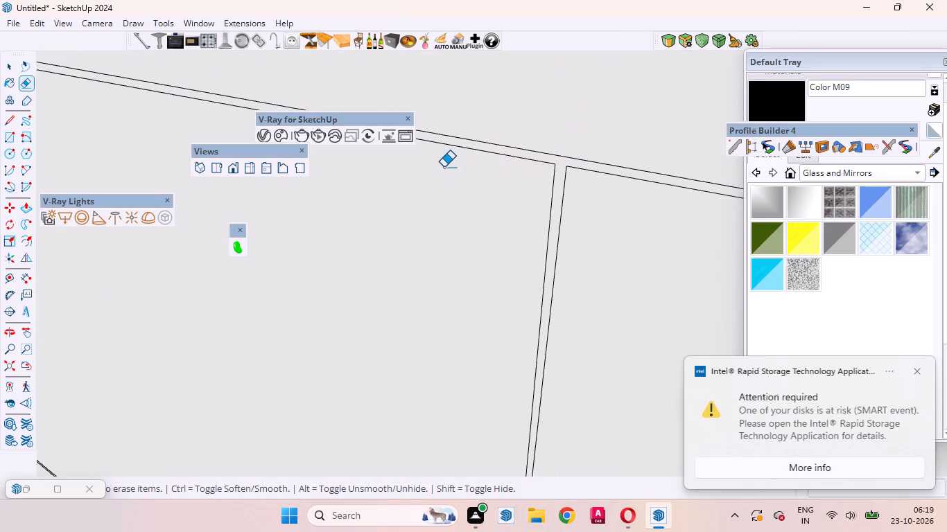
{"action": "scroll", "coordinate": [444, 167], "scroll_direction": "down", "scroll_amount": 13}
{"action": "scroll", "coordinate": [629, 190], "scroll_direction": "down", "scroll_amount": 11}
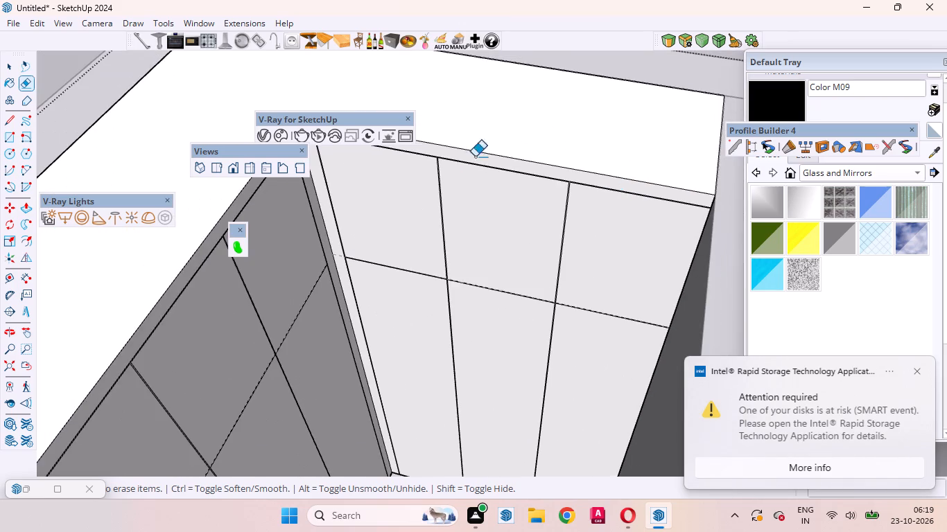
{"action": "scroll", "coordinate": [443, 157], "scroll_direction": "up", "scroll_amount": 16}
{"action": "scroll", "coordinate": [460, 166], "scroll_direction": "up", "scroll_amount": 10}
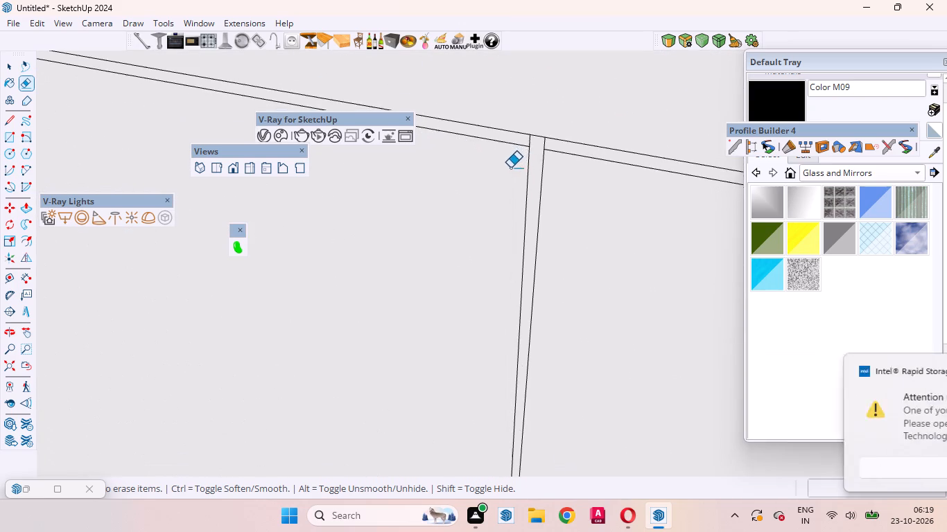
{"action": "scroll", "coordinate": [510, 168], "scroll_direction": "up", "scroll_amount": 11}
{"action": "left_click_drag", "start_coordinate": [565, 138], "coordinate": [477, 122]}
{"action": "scroll", "coordinate": [582, 220], "scroll_direction": "down", "scroll_amount": 20}
{"action": "scroll", "coordinate": [582, 220], "scroll_direction": "down", "scroll_amount": 8}
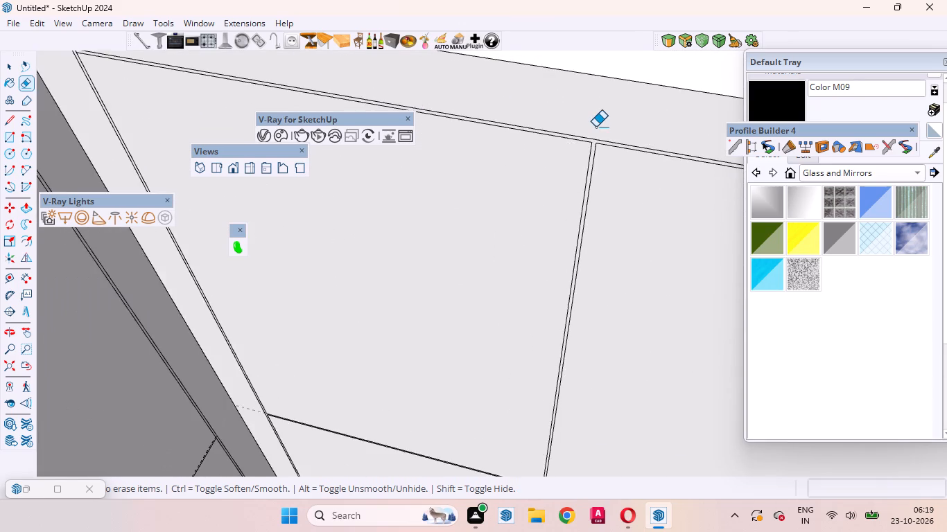
Check the shorter front's loft gap crossings and its top end at the inside corner for leftover segments.
{"action": "scroll", "coordinate": [596, 127], "scroll_direction": "down", "scroll_amount": 3}
{"action": "scroll", "coordinate": [598, 426], "scroll_direction": "up", "scroll_amount": 10}
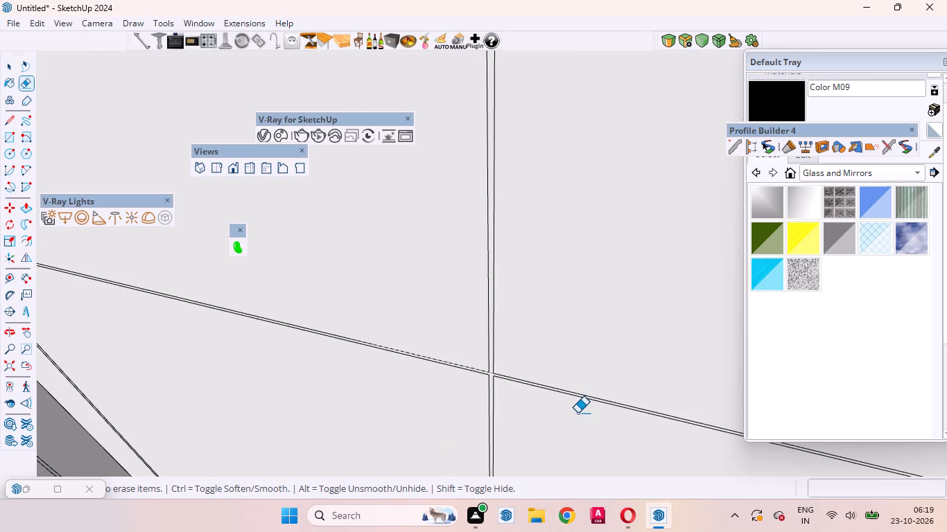
{"action": "scroll", "coordinate": [577, 412], "scroll_direction": "down", "scroll_amount": 16}
{"action": "scroll", "coordinate": [498, 295], "scroll_direction": "down", "scroll_amount": 2}
{"action": "scroll", "coordinate": [671, 365], "scroll_direction": "up", "scroll_amount": 7}
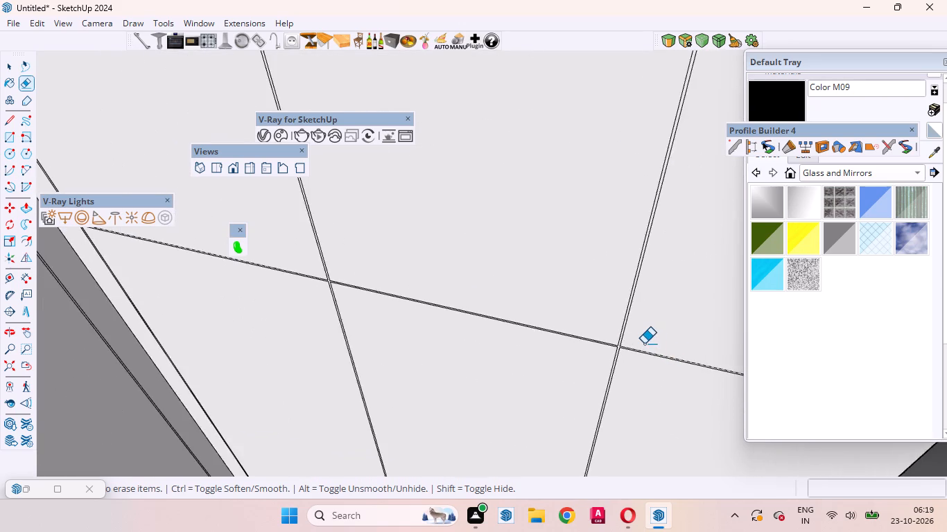
{"action": "scroll", "coordinate": [644, 344], "scroll_direction": "up", "scroll_amount": 7}
{"action": "scroll", "coordinate": [643, 343], "scroll_direction": "down", "scroll_amount": 20}
{"action": "scroll", "coordinate": [643, 343], "scroll_direction": "down", "scroll_amount": 1}
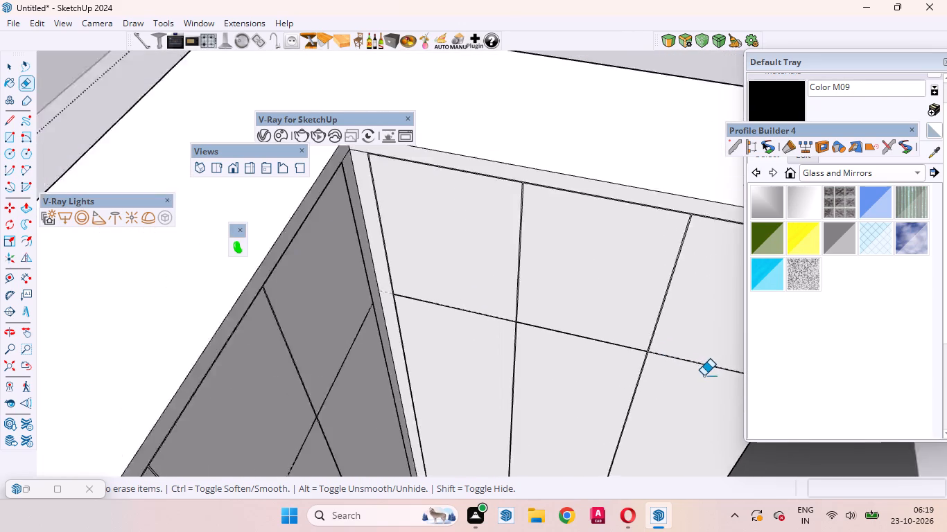
{"action": "scroll", "coordinate": [704, 375], "scroll_direction": "down", "scroll_amount": 2}
{"action": "scroll", "coordinate": [498, 229], "scroll_direction": "up", "scroll_amount": 15}
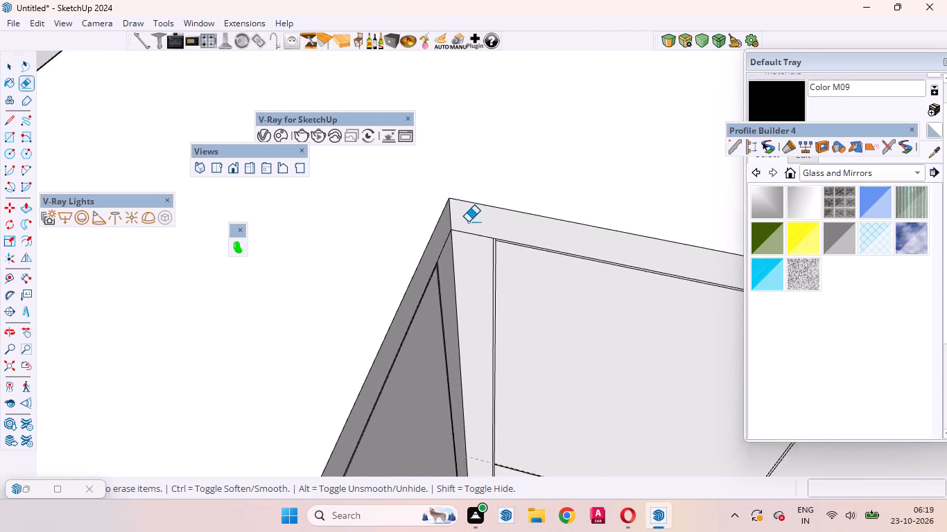
Erase the short top gap segments extending past the upright gap at the shorter front's upper inside corner.
{"action": "scroll", "coordinate": [468, 222], "scroll_direction": "up", "scroll_amount": 17}
{"action": "left_click_drag", "start_coordinate": [518, 229], "coordinate": [501, 324]}
{"action": "scroll", "coordinate": [591, 308], "scroll_direction": "up", "scroll_amount": 9}
{"action": "left_click_drag", "start_coordinate": [565, 263], "coordinate": [549, 263]}
{"action": "scroll", "coordinate": [560, 285], "scroll_direction": "down", "scroll_amount": 20}
{"action": "scroll", "coordinate": [560, 285], "scroll_direction": "down", "scroll_amount": 5}
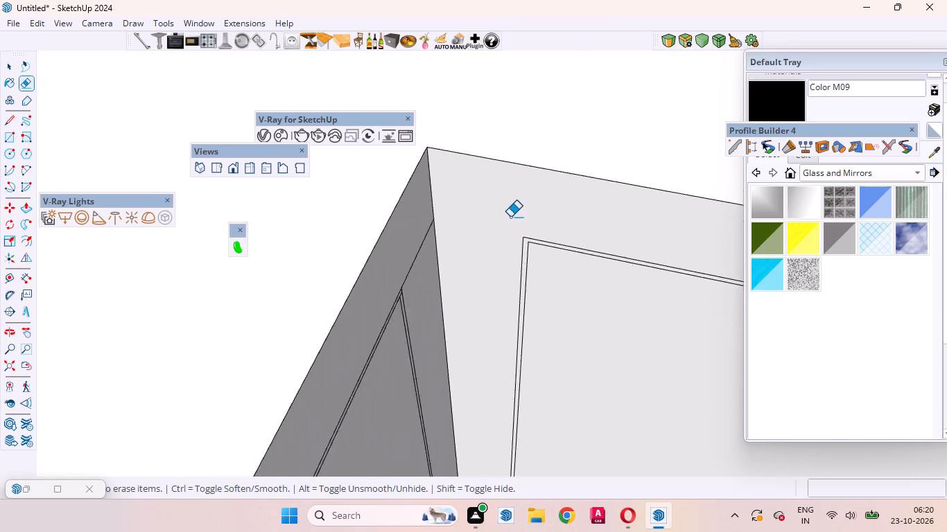
Copy the shorter front's full-height outer edge, both loft and door portions, 3 mm inward from the side wall.
{"action": "scroll", "coordinate": [510, 217], "scroll_direction": "down", "scroll_amount": 10}
{"action": "scroll", "coordinate": [523, 426], "scroll_direction": "up", "scroll_amount": 15}
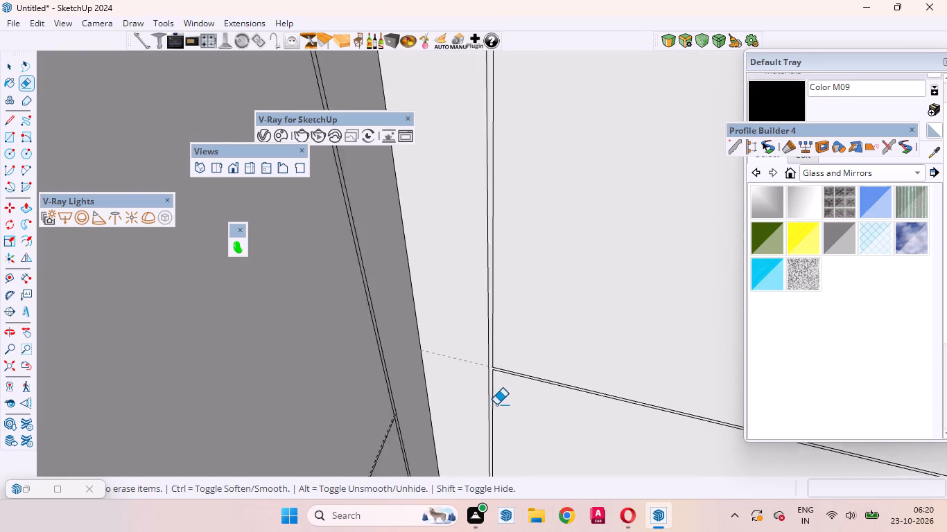
{"action": "scroll", "coordinate": [496, 405], "scroll_direction": "down", "scroll_amount": 17}
{"action": "scroll", "coordinate": [449, 365], "scroll_direction": "down", "scroll_amount": 13}
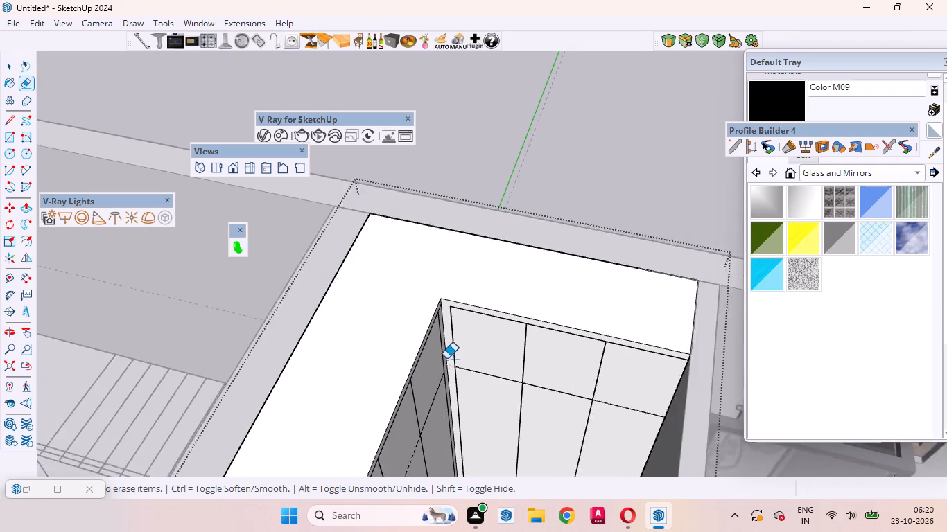
{"action": "scroll", "coordinate": [446, 359], "scroll_direction": "down", "scroll_amount": 2}
{"action": "key", "text": "space"}
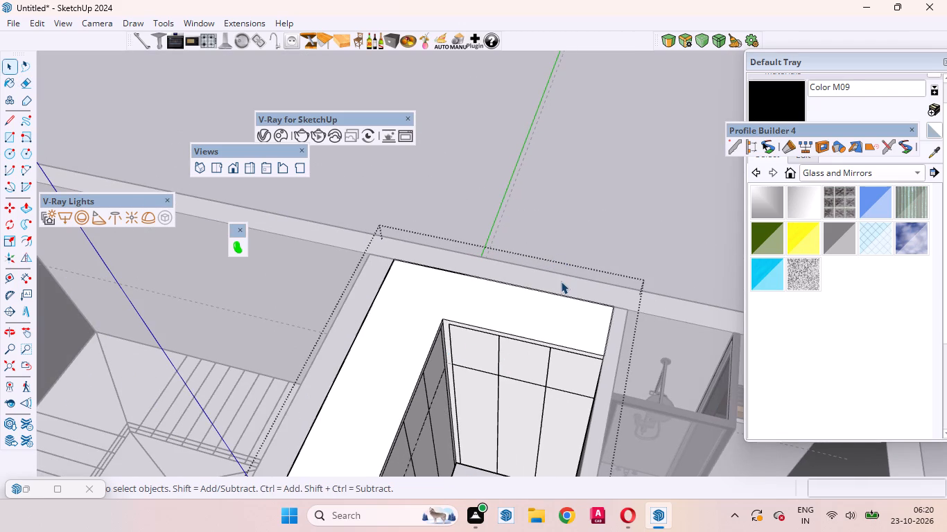
{"action": "scroll", "coordinate": [558, 277], "scroll_direction": "down", "scroll_amount": 5}
{"action": "scroll", "coordinate": [464, 382], "scroll_direction": "up", "scroll_amount": 6}
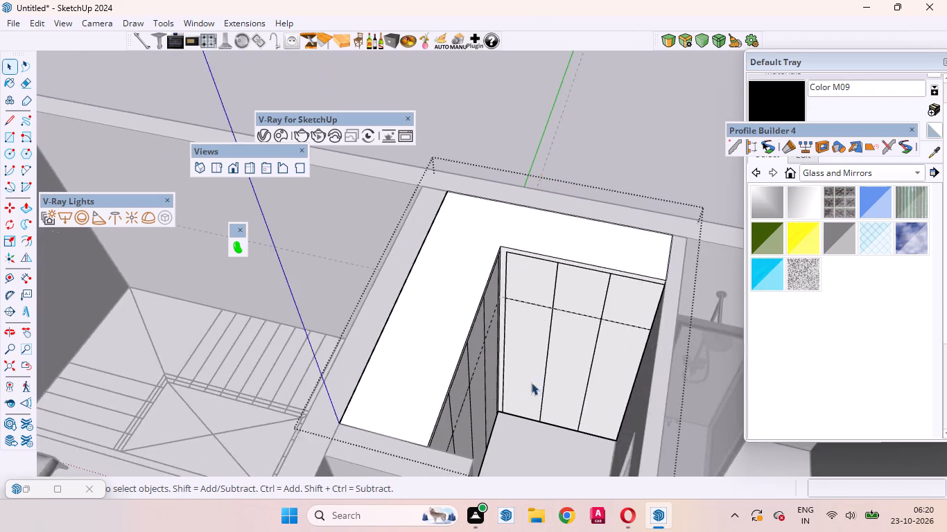
{"action": "scroll", "coordinate": [531, 382], "scroll_direction": "up", "scroll_amount": 3}
{"action": "middle_click_drag", "start_coordinate": [607, 371], "coordinate": [662, 399]}
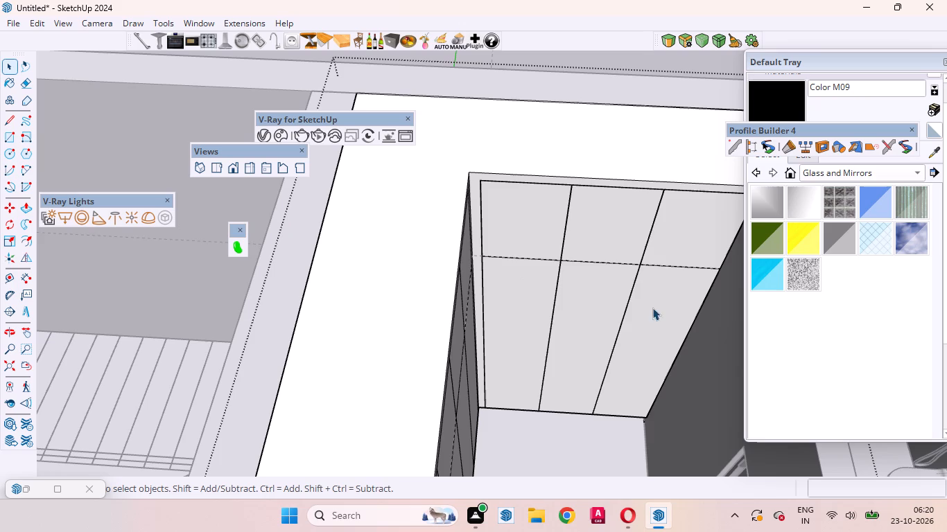
{"action": "left_click", "coordinate": [693, 319]}
{"action": "scroll", "coordinate": [469, 313], "scroll_direction": "down", "scroll_amount": 4}
{"action": "scroll", "coordinate": [657, 310], "scroll_direction": "down", "scroll_amount": 3}
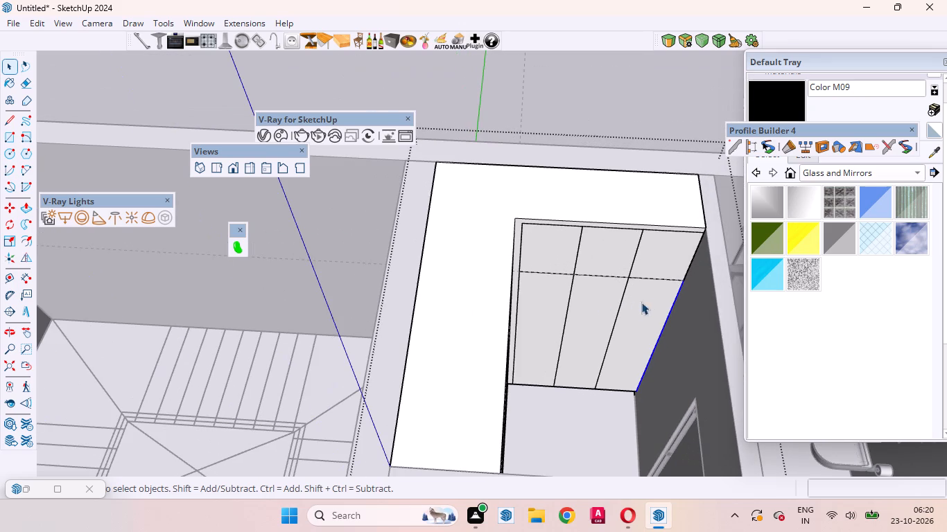
{"action": "left_click", "coordinate": [697, 249], "text": "ctrl"}
{"action": "key", "text": "m"}
{"action": "left_click", "coordinate": [649, 322]}
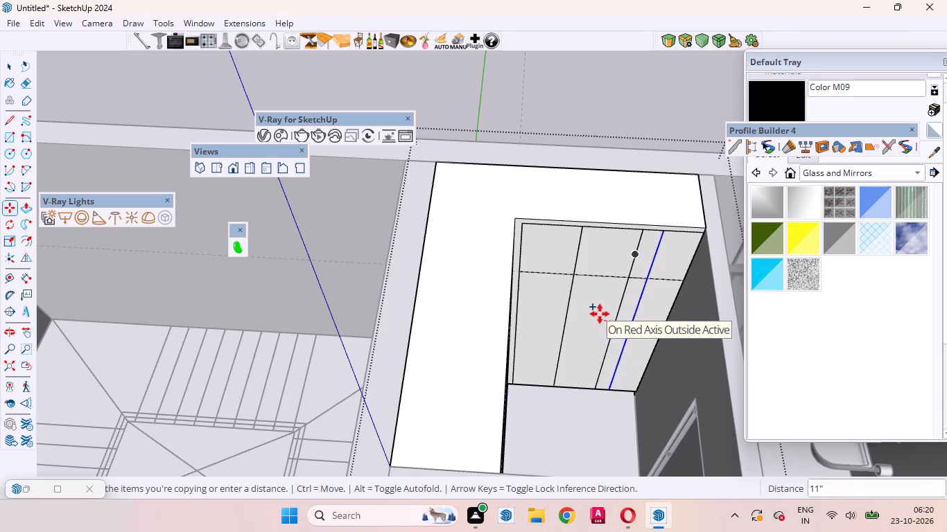
{"action": "key", "text": "3"}
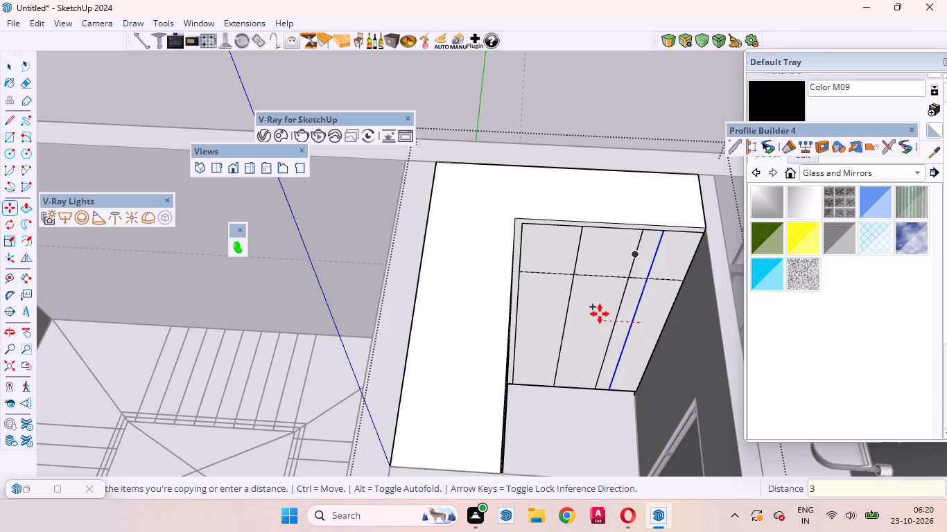
{"action": "type", "text": "mm"}
{"action": "key", "text": "Return"}
{"action": "key", "text": "space"}
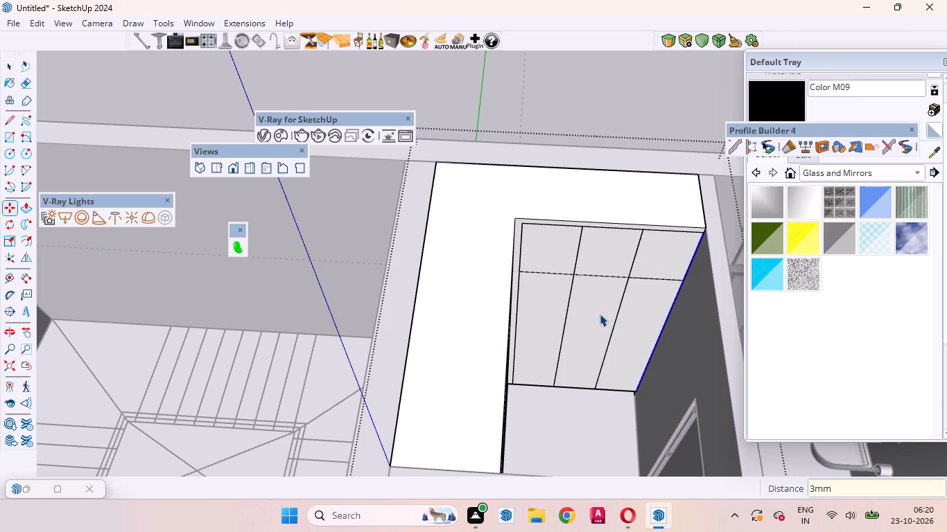
Erase the short loft gap segments crossing the side gap at the shorter front's outer end.
{"action": "scroll", "coordinate": [663, 290], "scroll_direction": "up", "scroll_amount": 2}
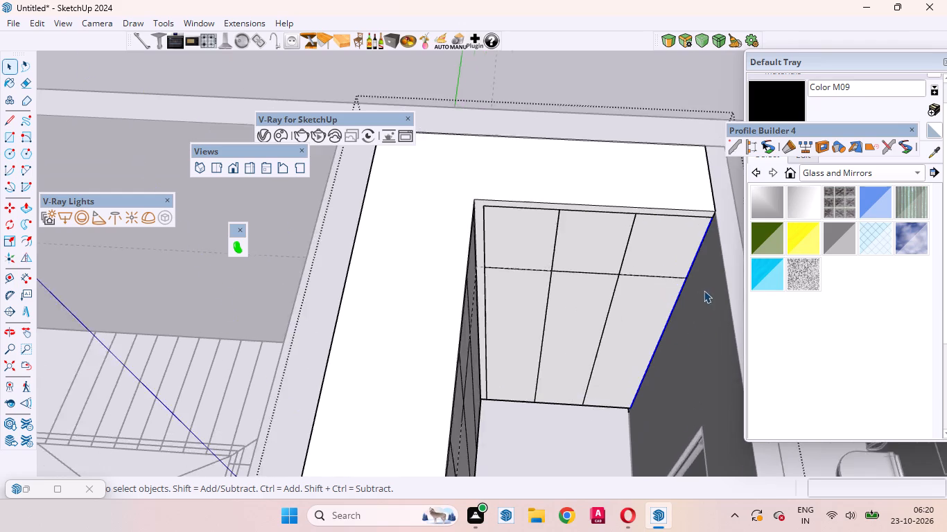
{"action": "scroll", "coordinate": [704, 290], "scroll_direction": "up", "scroll_amount": 14}
{"action": "scroll", "coordinate": [674, 262], "scroll_direction": "down", "scroll_amount": 1}
{"action": "scroll", "coordinate": [671, 262], "scroll_direction": "up", "scroll_amount": 14}
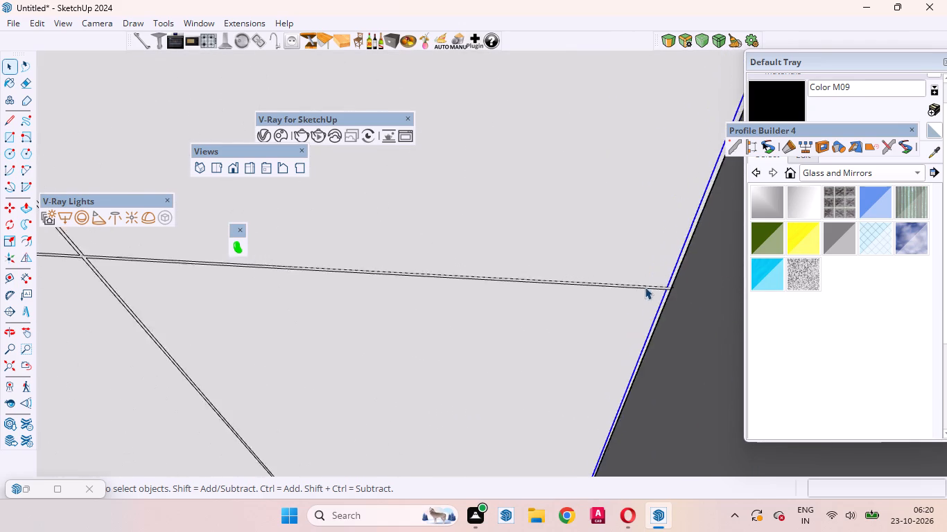
{"action": "scroll", "coordinate": [645, 287], "scroll_direction": "up", "scroll_amount": 20}
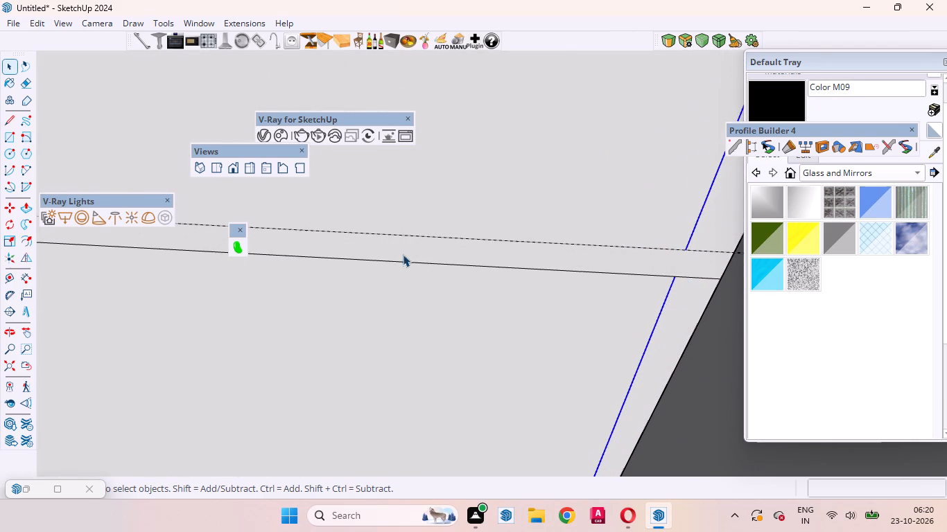
{"action": "left_click", "coordinate": [30, 78]}
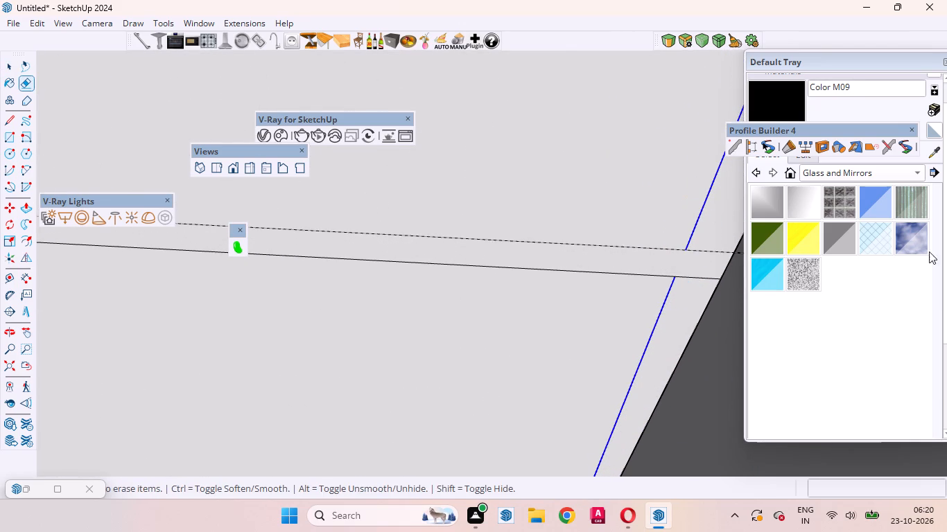
{"action": "left_click", "coordinate": [707, 278]}
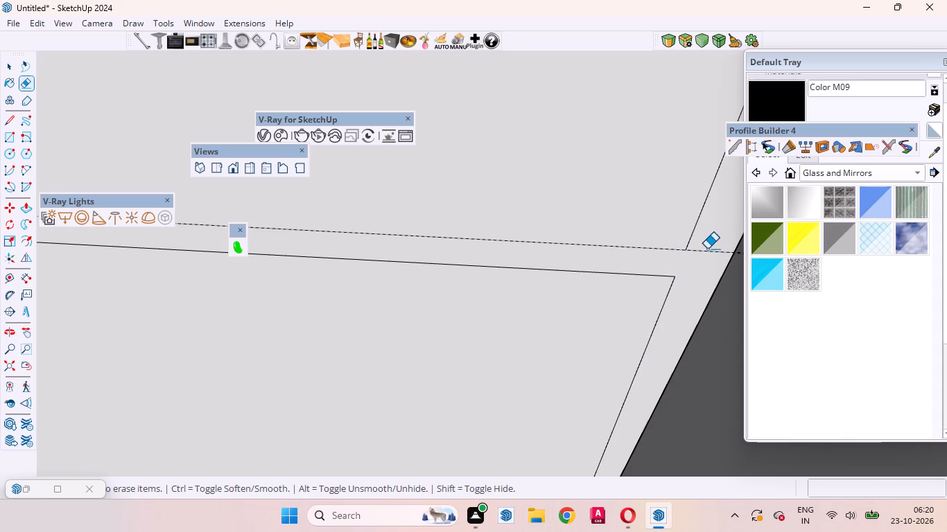
{"action": "left_click", "coordinate": [707, 249]}
{"action": "left_click", "coordinate": [707, 251]}
Examine the loft gap's outer end and its crossing with the door gap on the shorter front for leftover segments.
{"action": "middle_click_drag", "start_coordinate": [704, 264], "coordinate": [655, 231]}
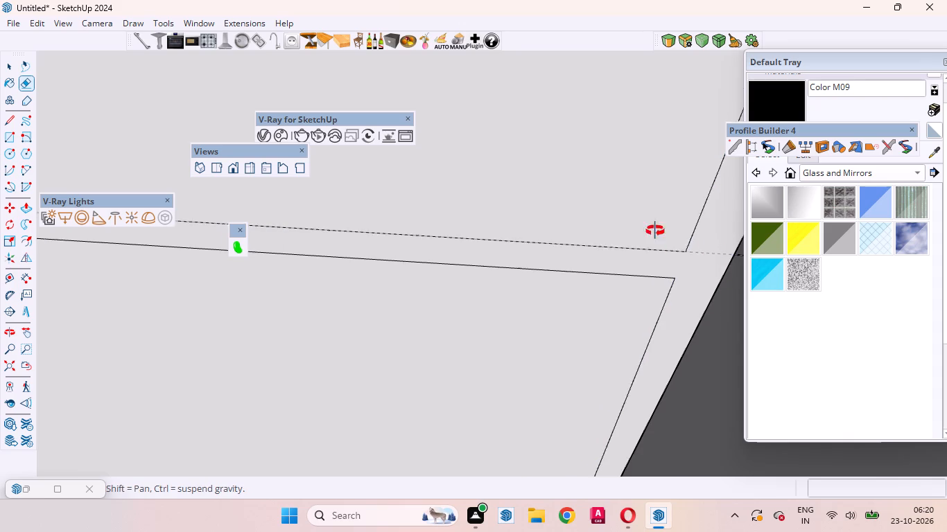
{"action": "middle_click_drag", "start_coordinate": [655, 231], "coordinate": [665, 103]}
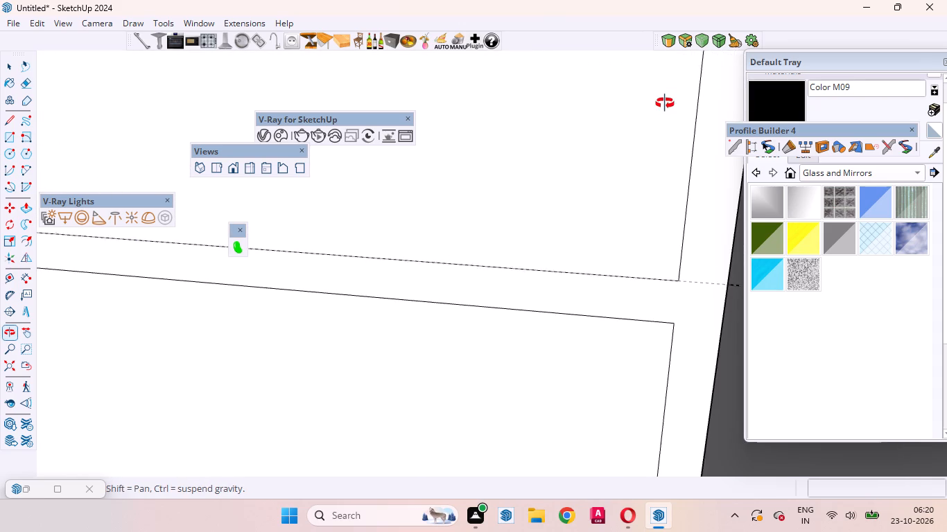
{"action": "middle_click_drag", "start_coordinate": [665, 103], "coordinate": [753, 242]}
{"action": "scroll", "coordinate": [636, 230], "scroll_direction": "down", "scroll_amount": 14}
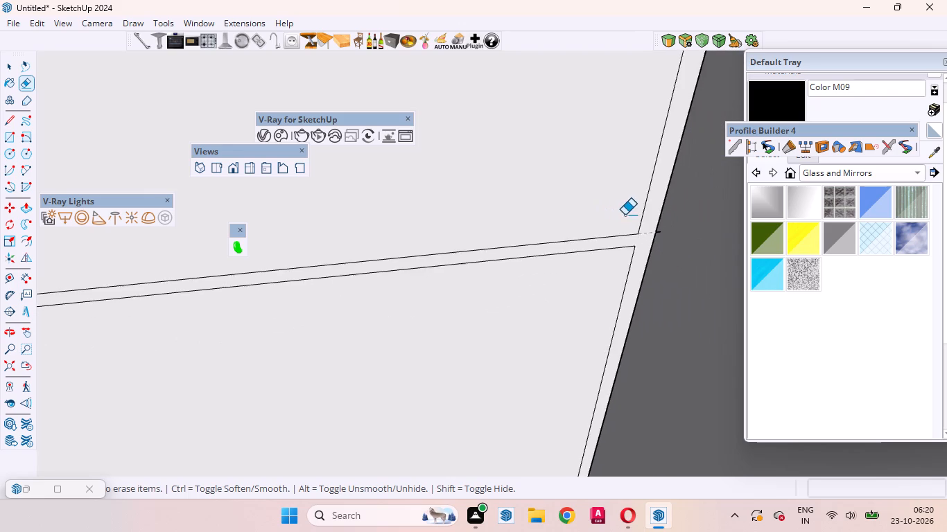
{"action": "scroll", "coordinate": [625, 215], "scroll_direction": "down", "scroll_amount": 18}
{"action": "scroll", "coordinate": [629, 217], "scroll_direction": "down", "scroll_amount": 10}
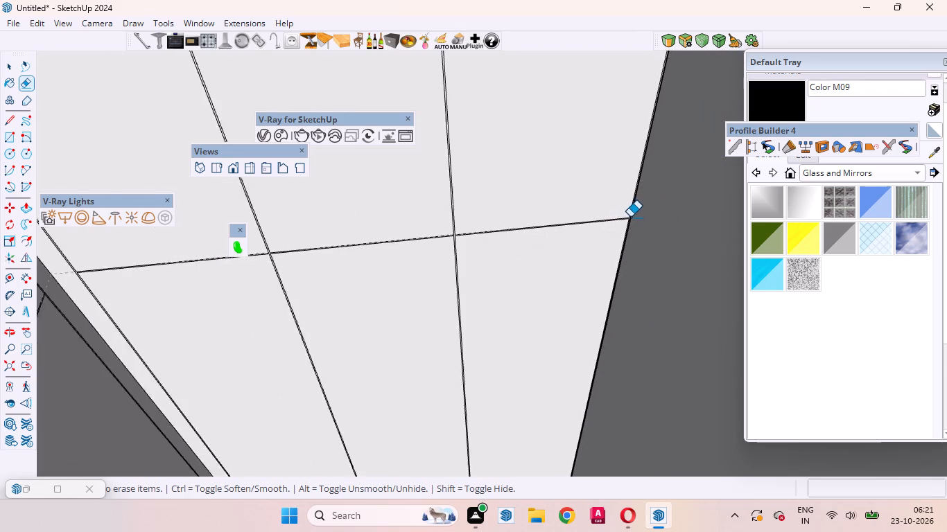
{"action": "scroll", "coordinate": [495, 246], "scroll_direction": "up", "scroll_amount": 4}
{"action": "scroll", "coordinate": [557, 263], "scroll_direction": "down", "scroll_amount": 5}
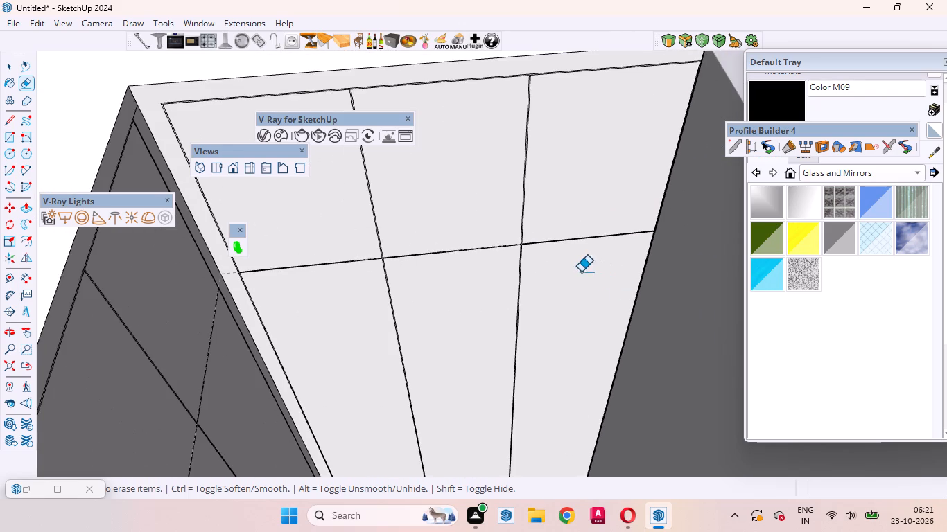
{"action": "scroll", "coordinate": [561, 260], "scroll_direction": "up", "scroll_amount": 20}
{"action": "scroll", "coordinate": [561, 260], "scroll_direction": "up", "scroll_amount": 7}
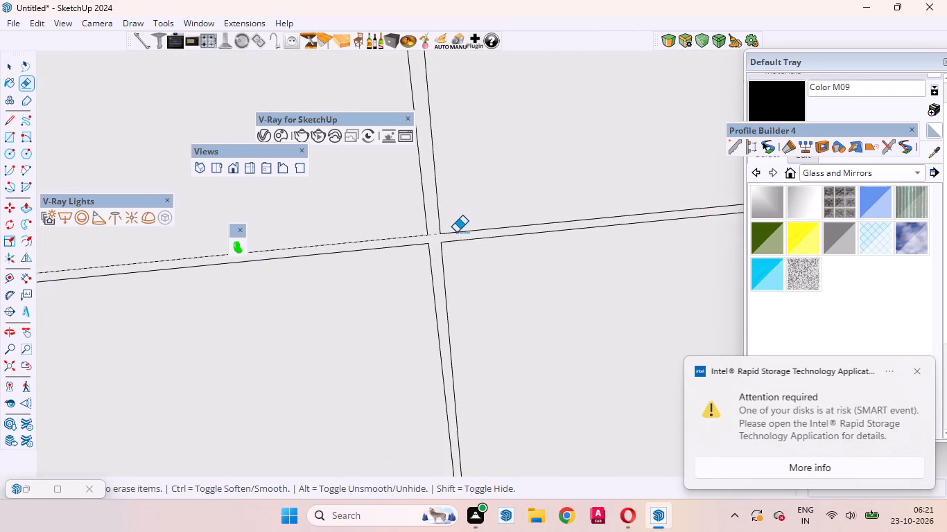
{"action": "scroll", "coordinate": [456, 232], "scroll_direction": "up", "scroll_amount": 7}
{"action": "middle_click_drag", "start_coordinate": [440, 268], "coordinate": [424, 186]}
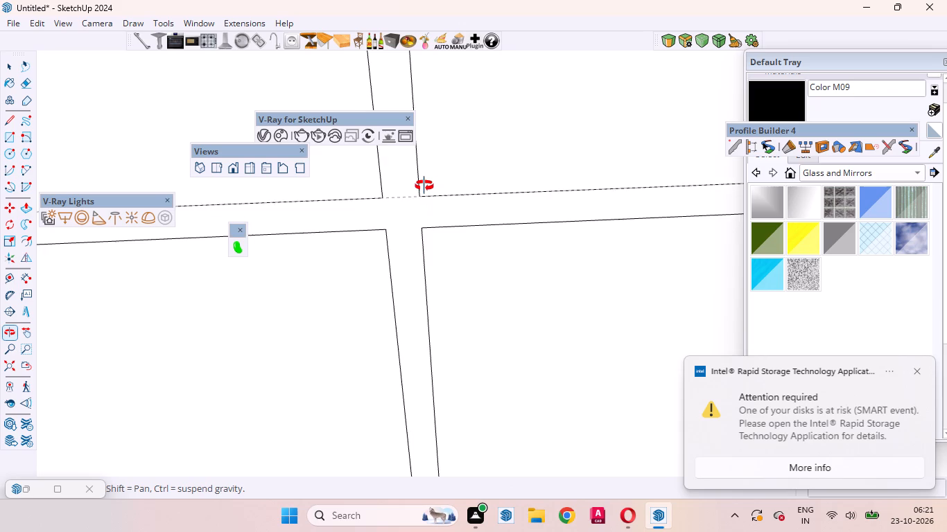
{"action": "middle_click_drag", "start_coordinate": [424, 186], "coordinate": [645, 199]}
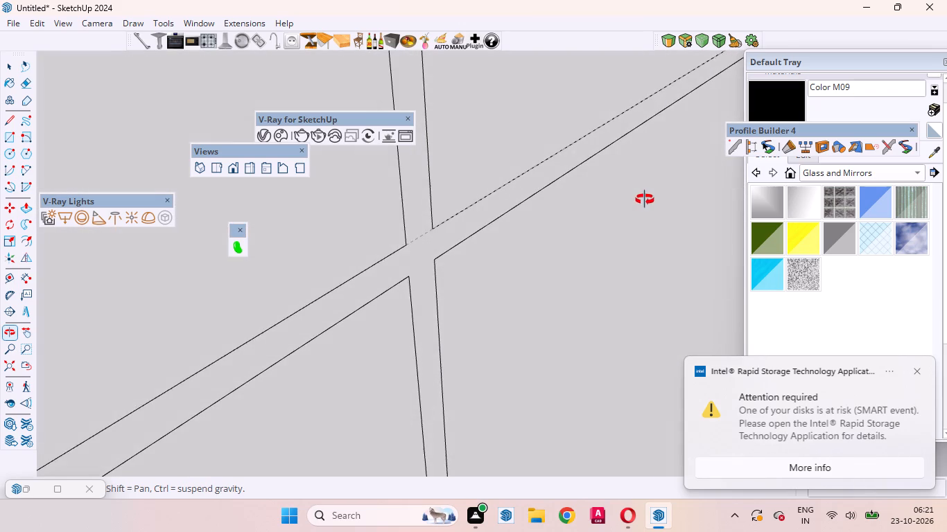
{"action": "middle_click_drag", "start_coordinate": [645, 199], "coordinate": [559, 200]}
{"action": "key", "text": "space"}
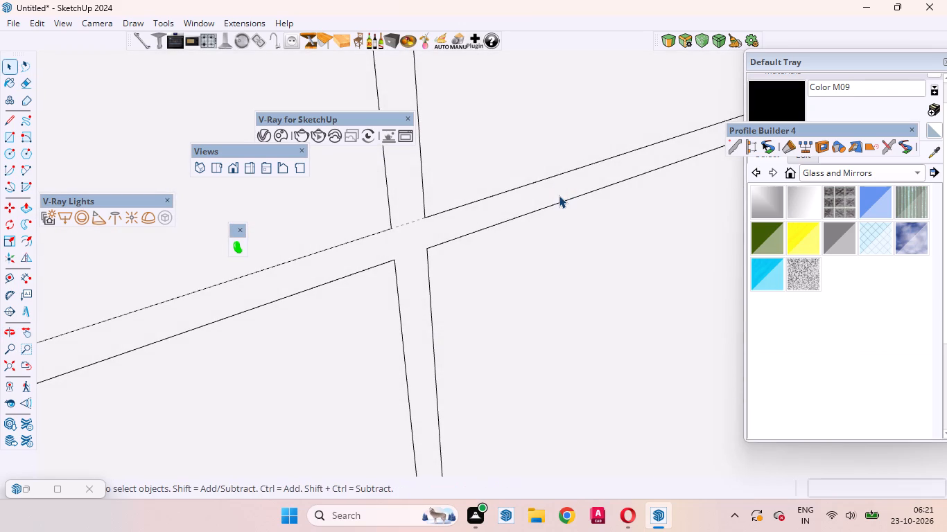
{"action": "scroll", "coordinate": [657, 325], "scroll_direction": "down", "scroll_amount": 5}
{"action": "scroll", "coordinate": [485, 381], "scroll_direction": "down", "scroll_amount": 16}
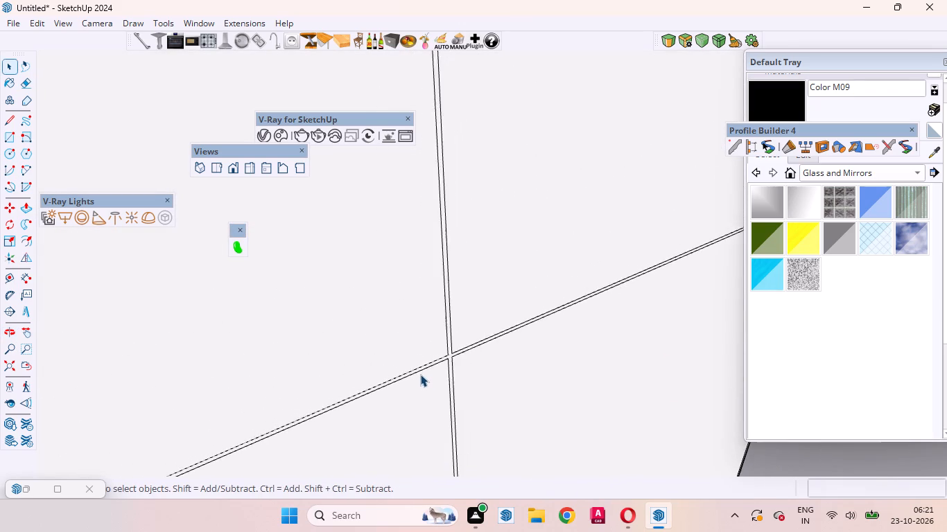
Delete the short stray segment sticking out past the shorter front's outer edge at the loft gap.
{"action": "scroll", "coordinate": [420, 374], "scroll_direction": "down", "scroll_amount": 14}
{"action": "scroll", "coordinate": [533, 296], "scroll_direction": "up", "scroll_amount": 9}
{"action": "scroll", "coordinate": [541, 298], "scroll_direction": "down", "scroll_amount": 1}
{"action": "scroll", "coordinate": [541, 298], "scroll_direction": "up", "scroll_amount": 7}
{"action": "scroll", "coordinate": [634, 304], "scroll_direction": "up", "scroll_amount": 16}
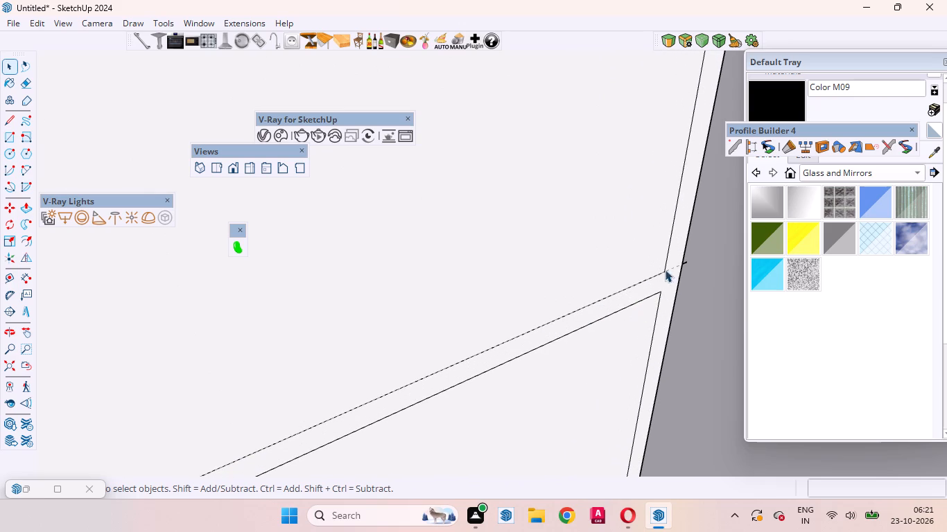
{"action": "scroll", "coordinate": [672, 258], "scroll_direction": "up", "scroll_amount": 14}
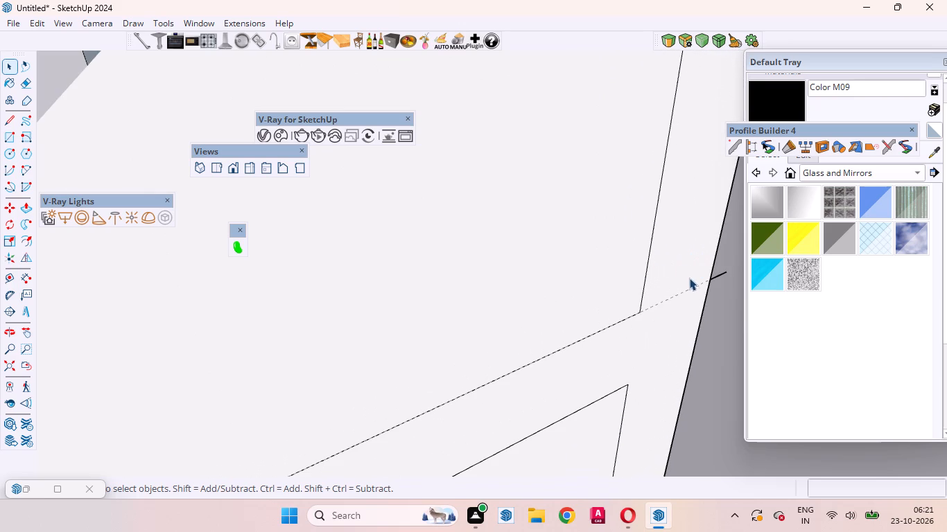
{"action": "left_click", "coordinate": [689, 287]}
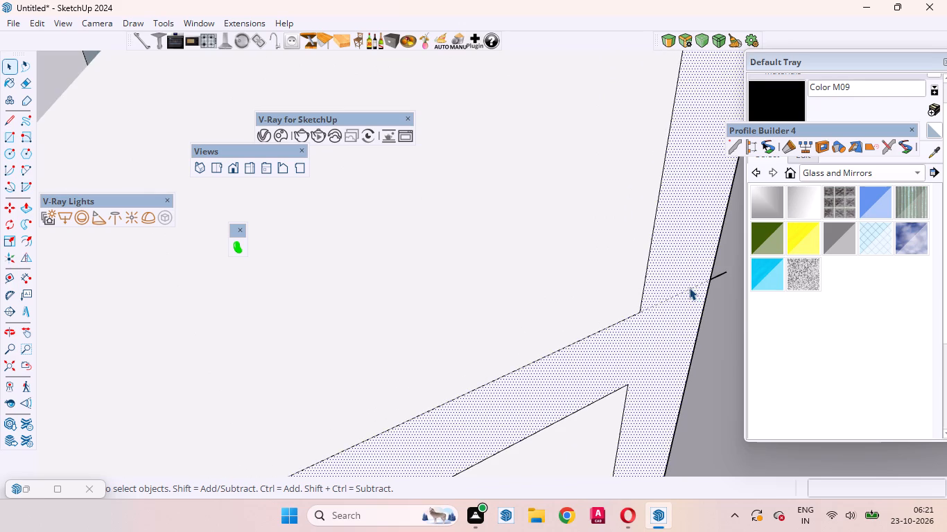
{"action": "left_click", "coordinate": [689, 287]}
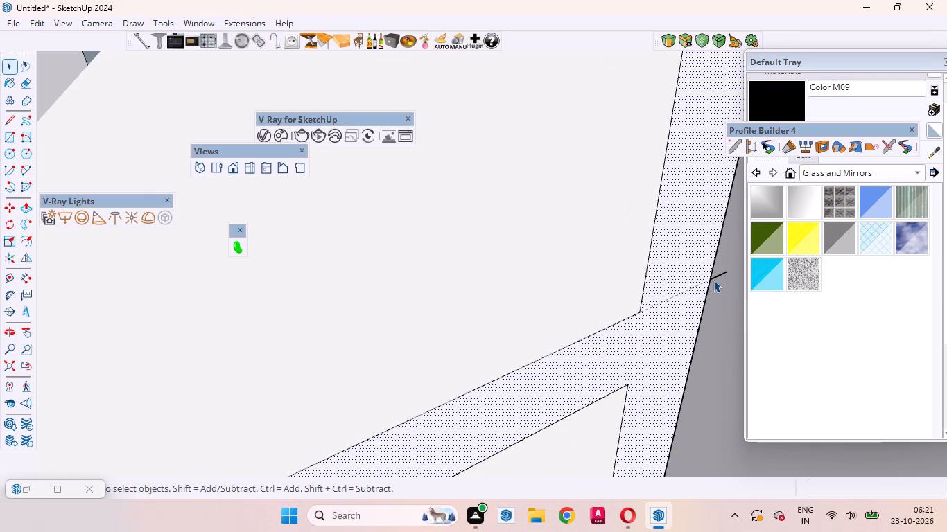
{"action": "left_click", "coordinate": [714, 279]}
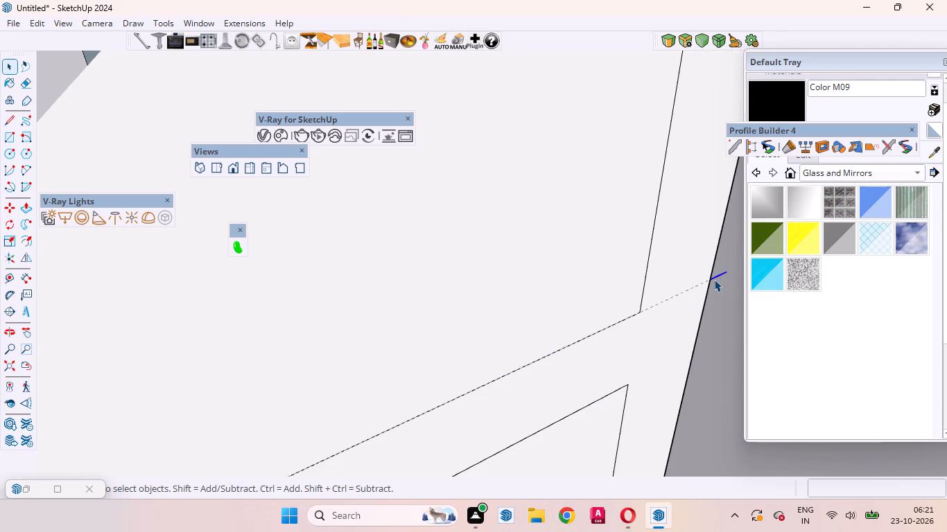
{"action": "key", "text": "Delete"}
{"action": "scroll", "coordinate": [636, 381], "scroll_direction": "down", "scroll_amount": 20}
{"action": "scroll", "coordinate": [636, 381], "scroll_direction": "down", "scroll_amount": 11}
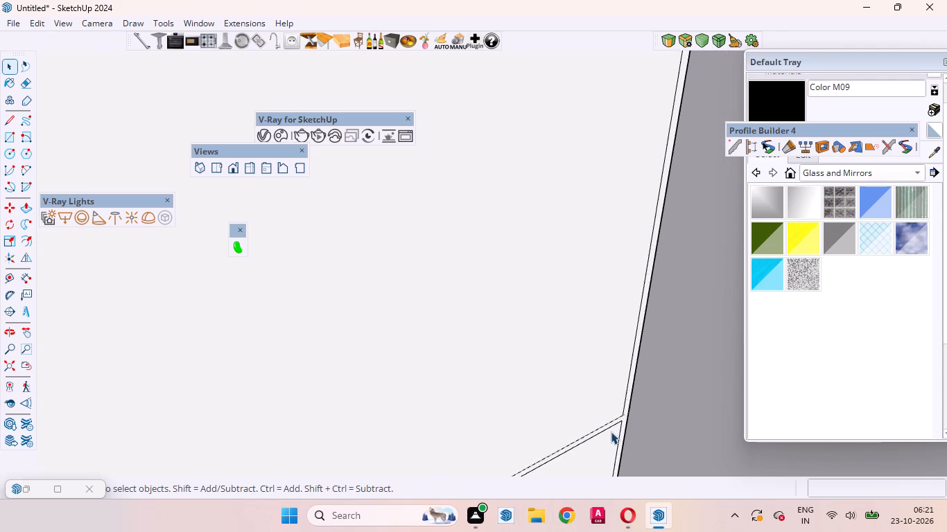
Erase the short segments where the outermost door gap crosses the loft gap on the longer wardrobe front.
{"action": "scroll", "coordinate": [611, 432], "scroll_direction": "down", "scroll_amount": 20}
{"action": "scroll", "coordinate": [585, 300], "scroll_direction": "down", "scroll_amount": 5}
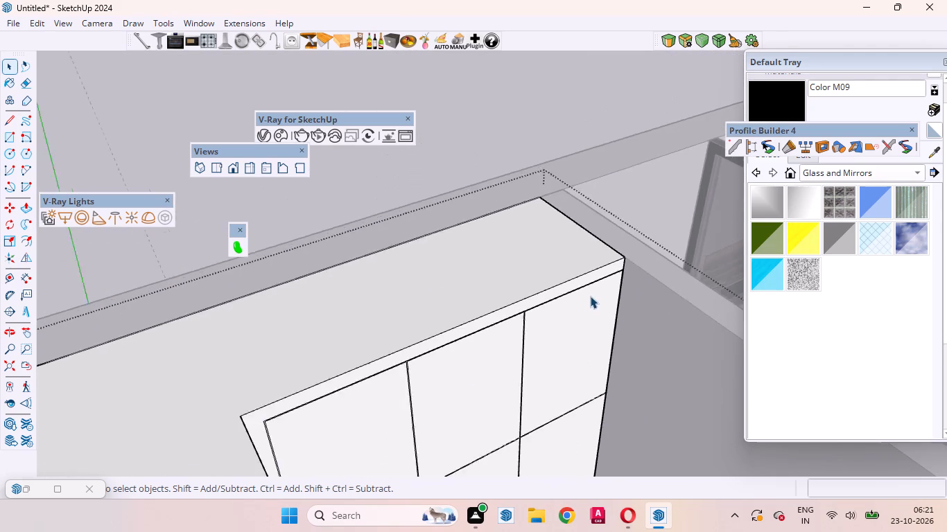
{"action": "scroll", "coordinate": [635, 278], "scroll_direction": "down", "scroll_amount": 5}
{"action": "middle_click_drag", "start_coordinate": [510, 371], "coordinate": [320, 435]}
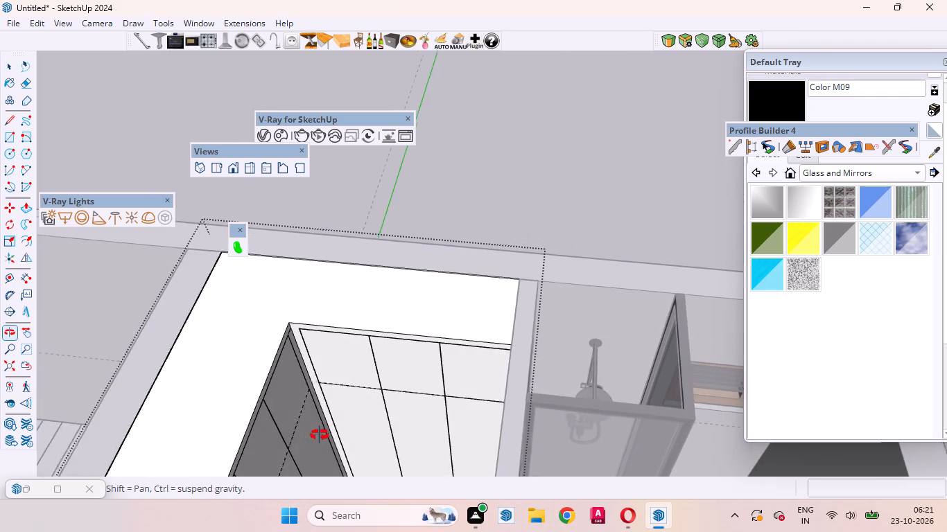
{"action": "middle_click_drag", "start_coordinate": [320, 435], "coordinate": [317, 434]}
{"action": "scroll", "coordinate": [577, 276], "scroll_direction": "down", "scroll_amount": 15}
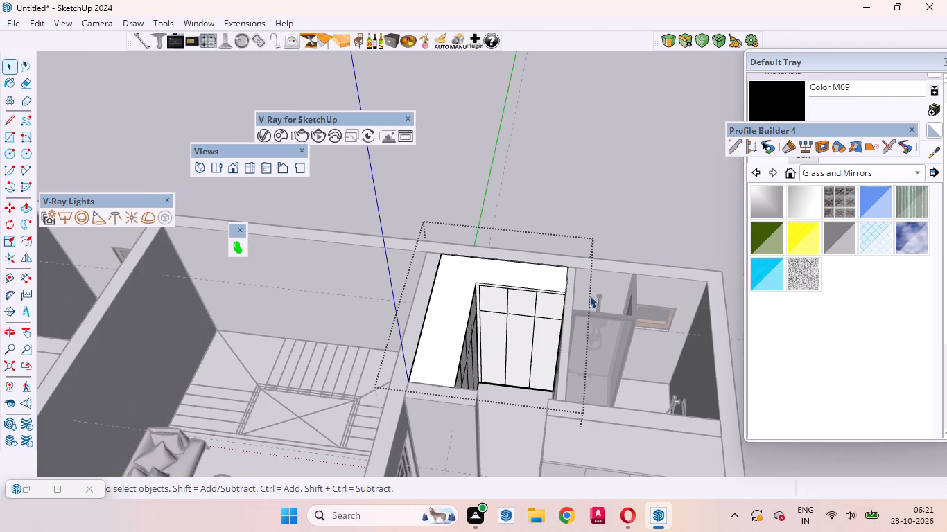
{"action": "middle_click_drag", "start_coordinate": [507, 373], "coordinate": [328, 425]}
{"action": "scroll", "coordinate": [375, 373], "scroll_direction": "up", "scroll_amount": 4}
{"action": "scroll", "coordinate": [371, 287], "scroll_direction": "up", "scroll_amount": 5}
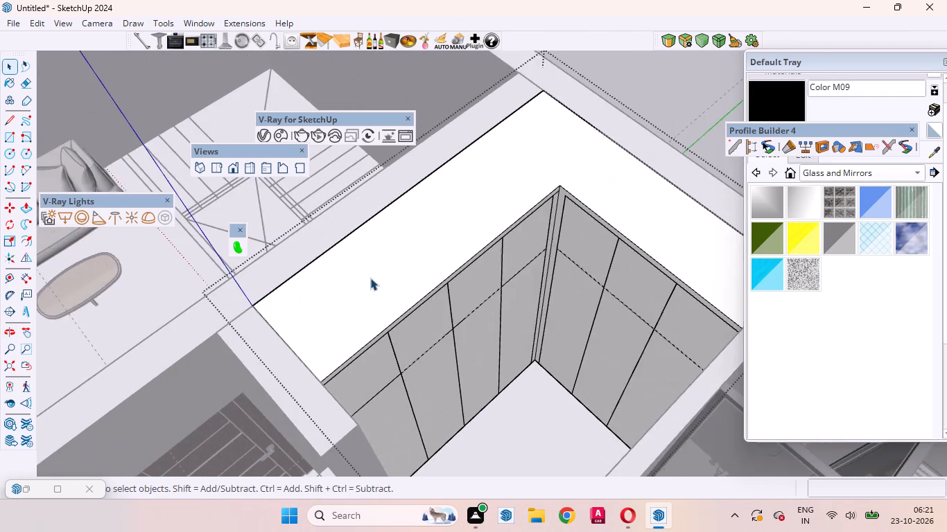
{"action": "scroll", "coordinate": [406, 329], "scroll_direction": "up", "scroll_amount": 20}
{"action": "scroll", "coordinate": [406, 329], "scroll_direction": "up", "scroll_amount": 6}
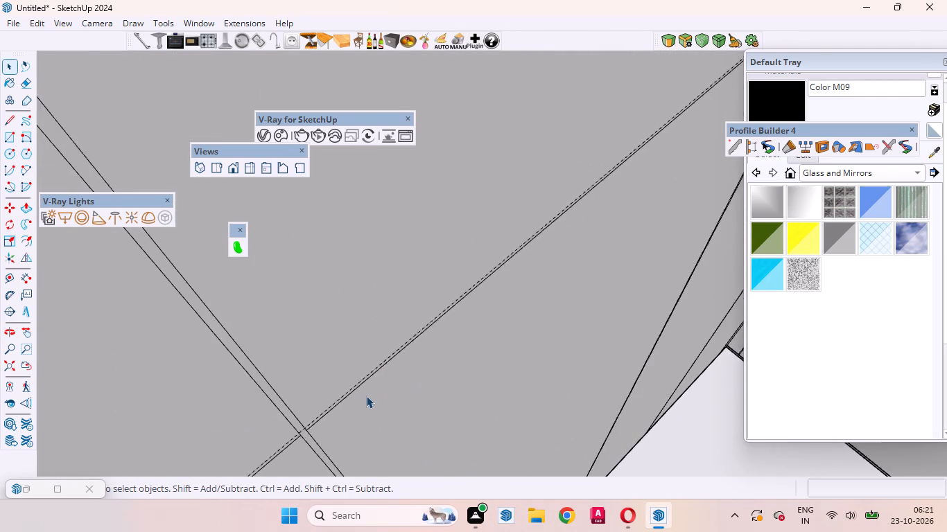
{"action": "middle_click_drag", "start_coordinate": [362, 393], "coordinate": [250, 285]}
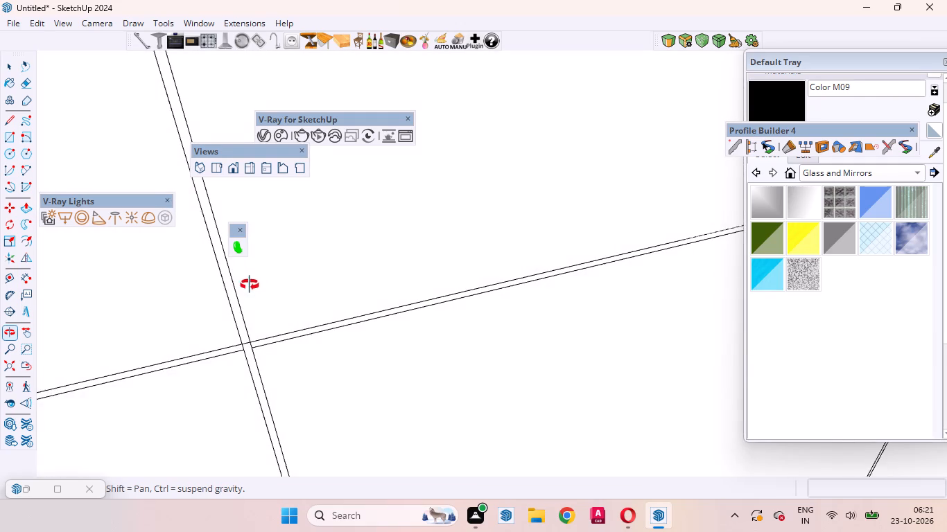
{"action": "middle_click_drag", "start_coordinate": [250, 285], "coordinate": [248, 282]}
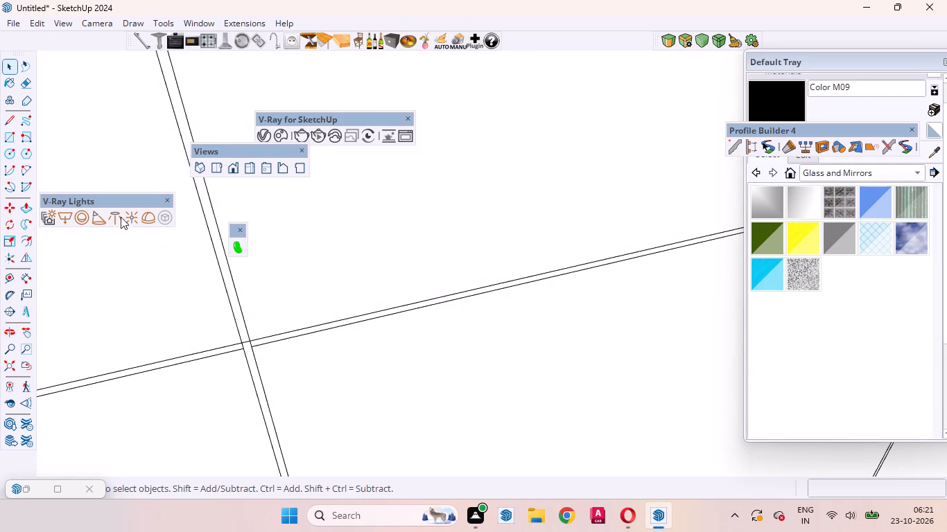
{"action": "left_click", "coordinate": [23, 79]}
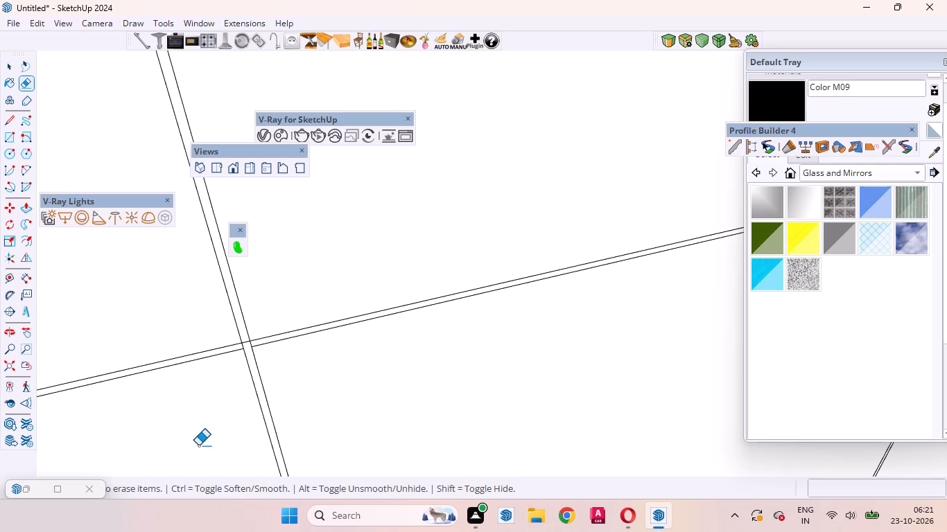
{"action": "scroll", "coordinate": [214, 421], "scroll_direction": "up", "scroll_amount": 6}
{"action": "scroll", "coordinate": [259, 314], "scroll_direction": "up", "scroll_amount": 8}
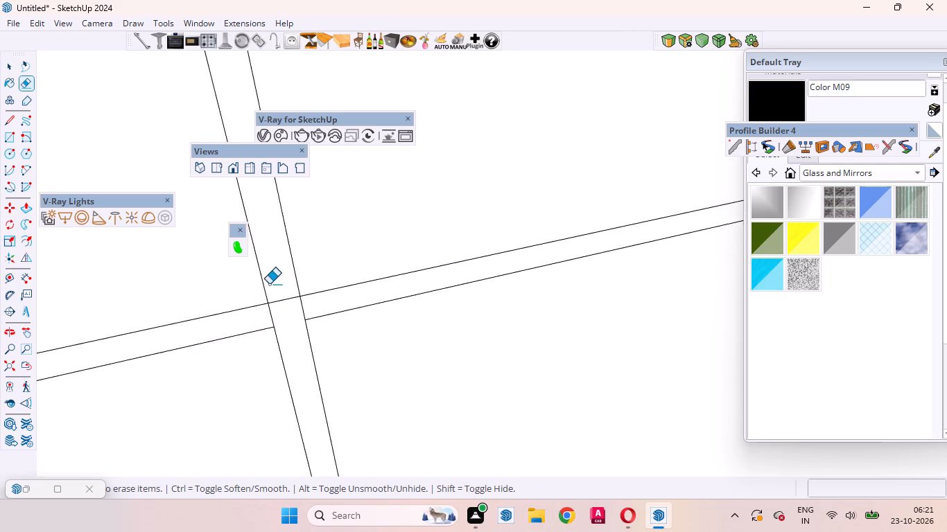
{"action": "scroll", "coordinate": [269, 284], "scroll_direction": "up", "scroll_amount": 10}
{"action": "left_click_drag", "start_coordinate": [288, 283], "coordinate": [291, 283]}
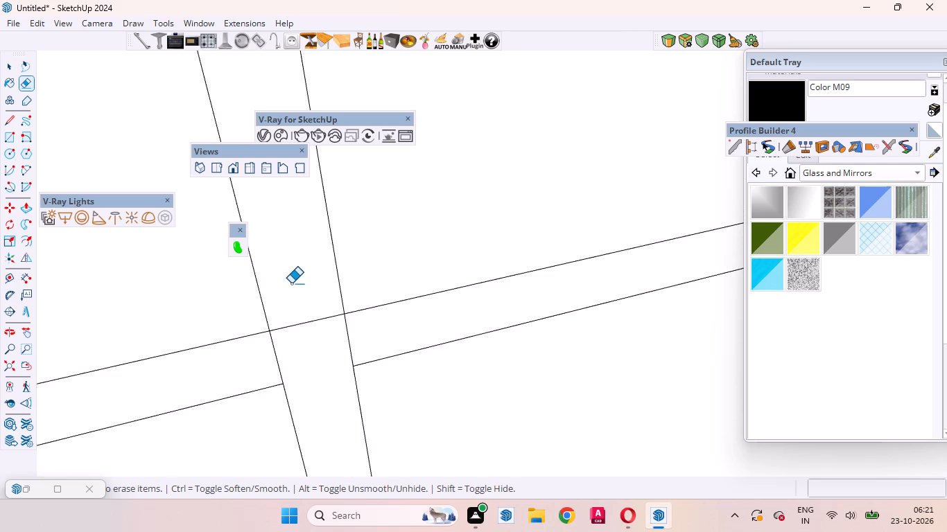
{"action": "left_click_drag", "start_coordinate": [291, 283], "coordinate": [270, 353]}
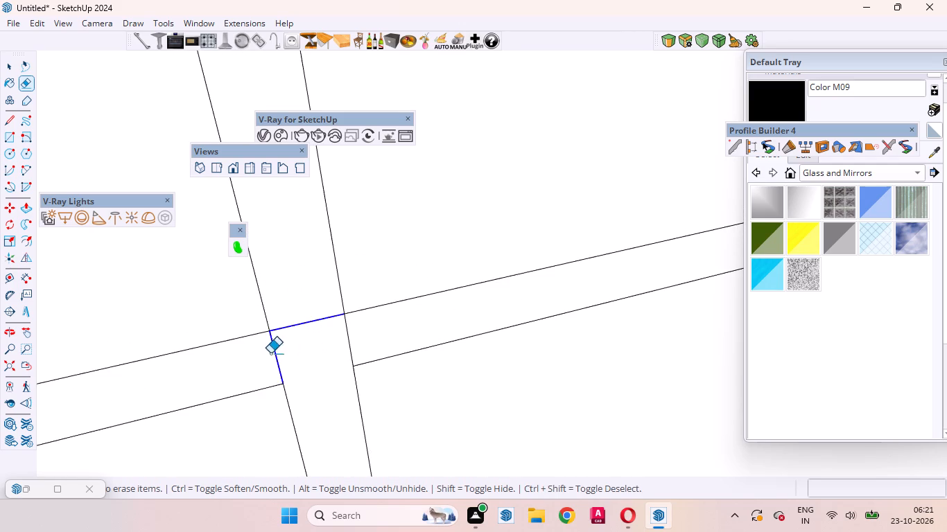
{"action": "left_click_drag", "start_coordinate": [270, 353], "coordinate": [367, 336]}
Erase the short segments of the outermost door gap that cross the top gap on the longer front.
{"action": "scroll", "coordinate": [467, 312], "scroll_direction": "down", "scroll_amount": 10}
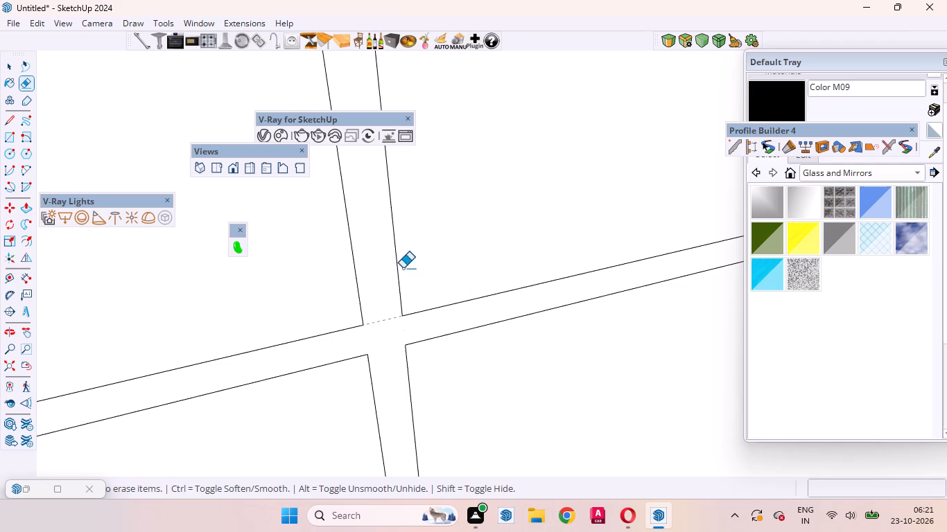
{"action": "scroll", "coordinate": [403, 268], "scroll_direction": "down", "scroll_amount": 10}
{"action": "scroll", "coordinate": [438, 283], "scroll_direction": "up", "scroll_amount": 1}
{"action": "scroll", "coordinate": [439, 284], "scroll_direction": "down", "scroll_amount": 5}
{"action": "scroll", "coordinate": [512, 321], "scroll_direction": "down", "scroll_amount": 5}
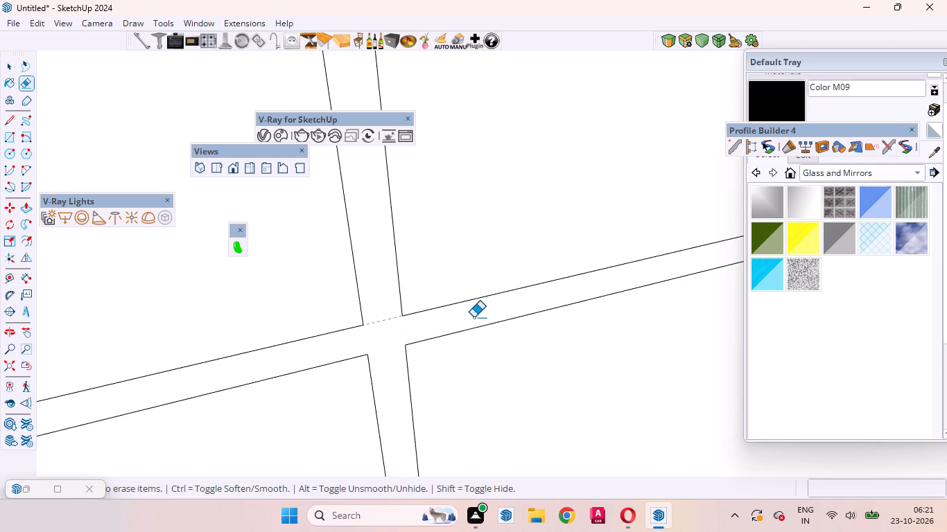
{"action": "scroll", "coordinate": [473, 317], "scroll_direction": "down", "scroll_amount": 18}
{"action": "scroll", "coordinate": [514, 366], "scroll_direction": "down", "scroll_amount": 12}
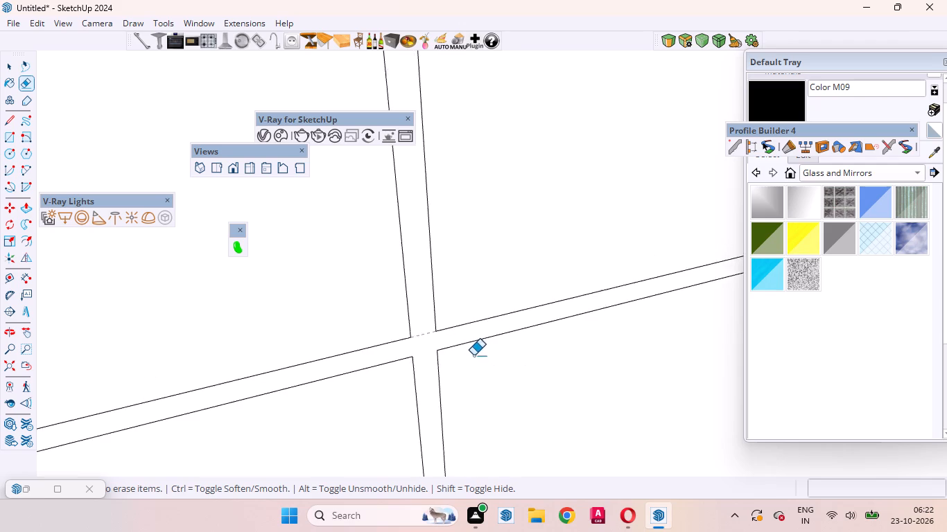
{"action": "scroll", "coordinate": [473, 355], "scroll_direction": "down", "scroll_amount": 20}
{"action": "scroll", "coordinate": [473, 355], "scroll_direction": "down", "scroll_amount": 12}
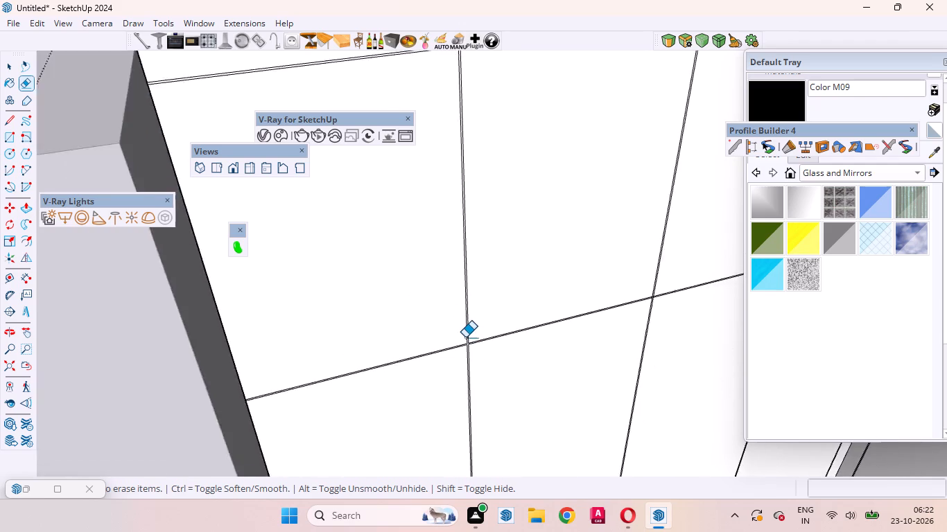
{"action": "scroll", "coordinate": [465, 337], "scroll_direction": "down", "scroll_amount": 4}
{"action": "middle_click_drag", "start_coordinate": [519, 393], "coordinate": [422, 400]}
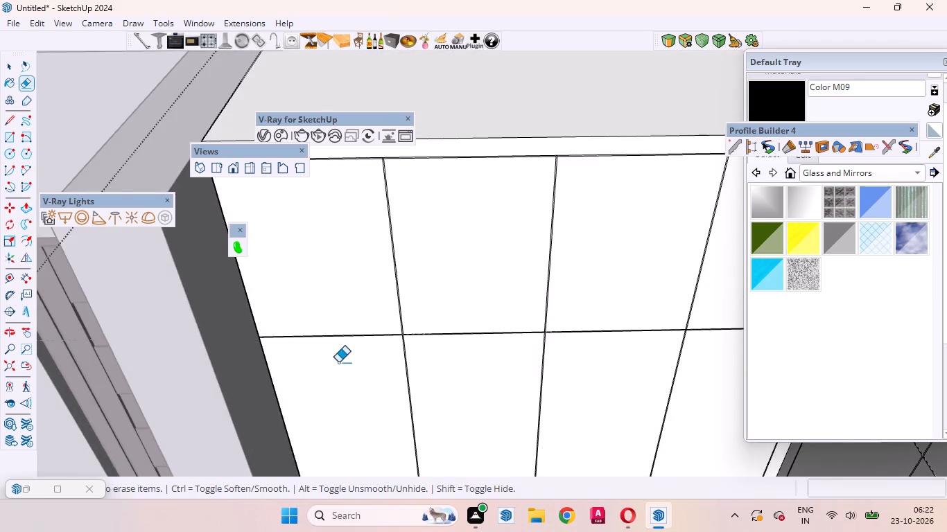
{"action": "scroll", "coordinate": [331, 365], "scroll_direction": "up", "scroll_amount": 5}
{"action": "scroll", "coordinate": [232, 334], "scroll_direction": "up", "scroll_amount": 14}
{"action": "scroll", "coordinate": [266, 326], "scroll_direction": "down", "scroll_amount": 7}
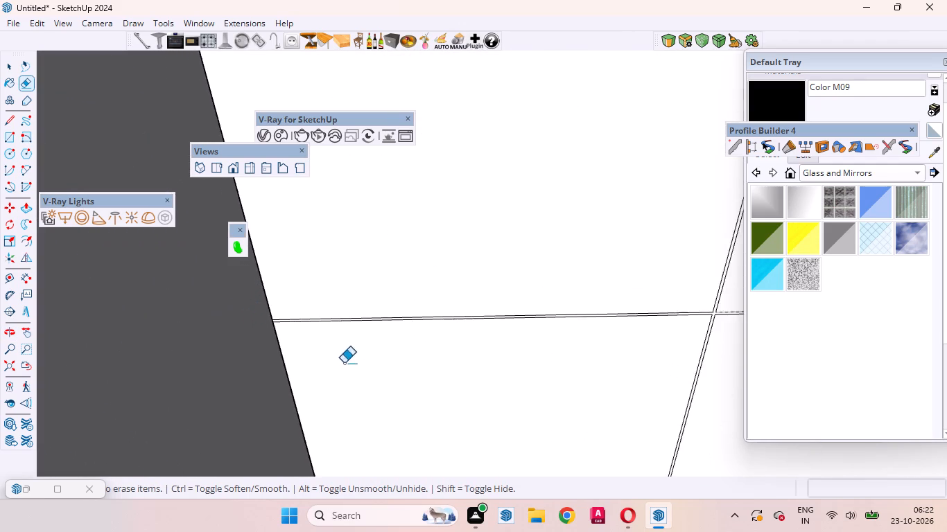
{"action": "scroll", "coordinate": [344, 363], "scroll_direction": "down", "scroll_amount": 16}
{"action": "scroll", "coordinate": [402, 211], "scroll_direction": "up", "scroll_amount": 5}
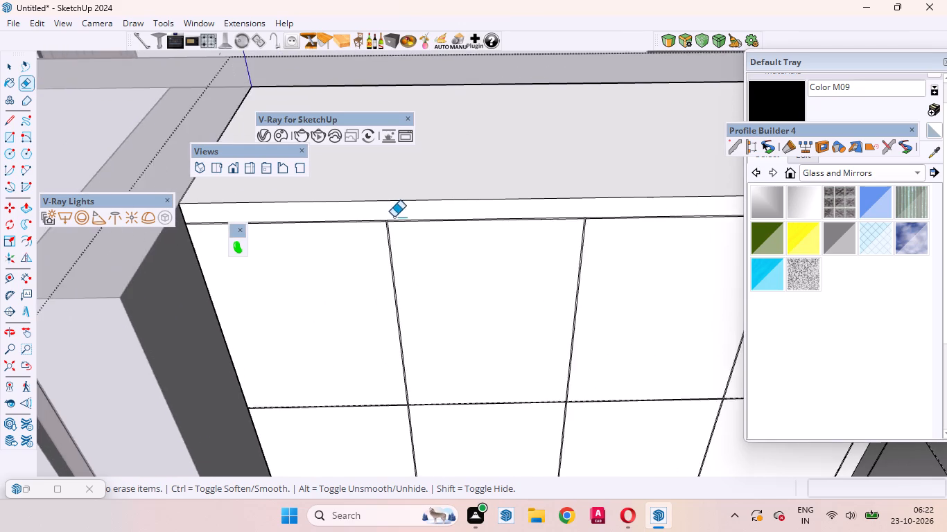
{"action": "scroll", "coordinate": [394, 217], "scroll_direction": "up", "scroll_amount": 20}
{"action": "scroll", "coordinate": [394, 217], "scroll_direction": "up", "scroll_amount": 12}
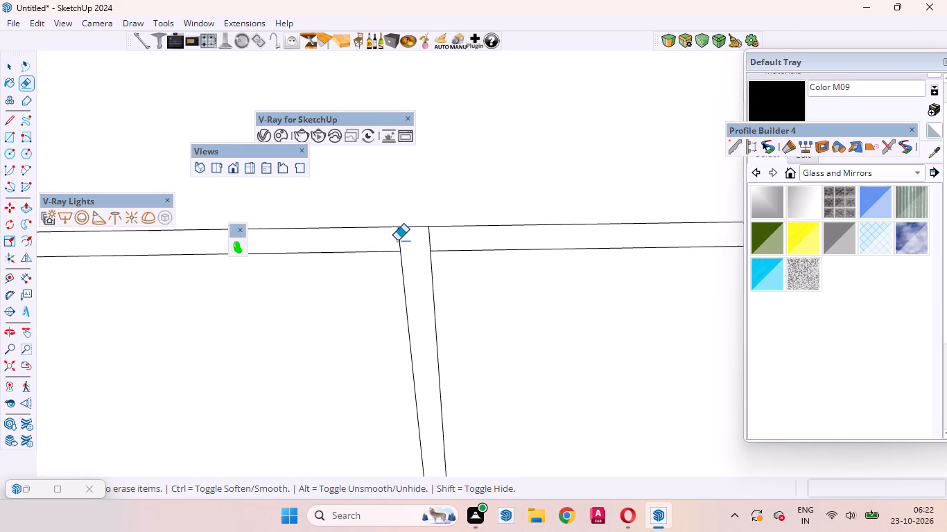
{"action": "scroll", "coordinate": [397, 240], "scroll_direction": "up", "scroll_amount": 5}
{"action": "left_click_drag", "start_coordinate": [499, 236], "coordinate": [415, 249]}
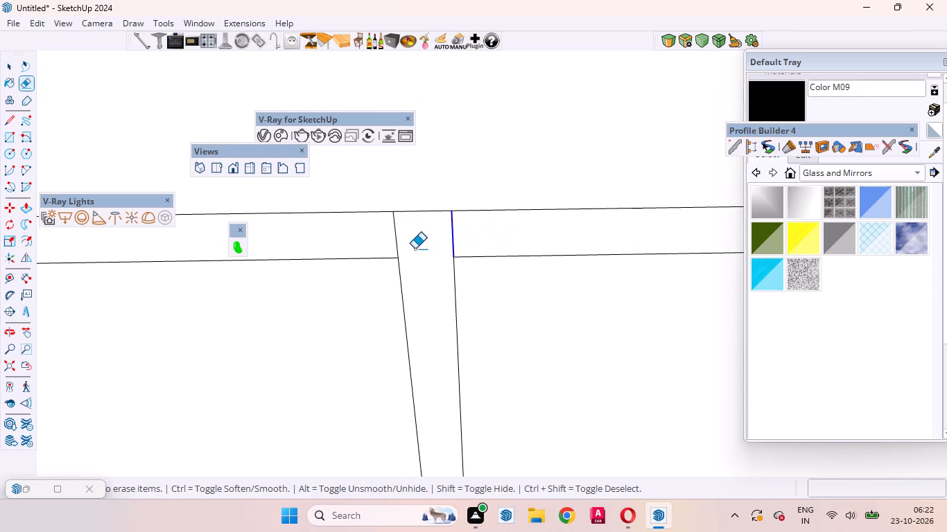
{"action": "left_click_drag", "start_coordinate": [415, 249], "coordinate": [364, 243]}
Erase the short segments of the middle door gap that cross the top gap on the longer front.
{"action": "scroll", "coordinate": [453, 346], "scroll_direction": "down", "scroll_amount": 19}
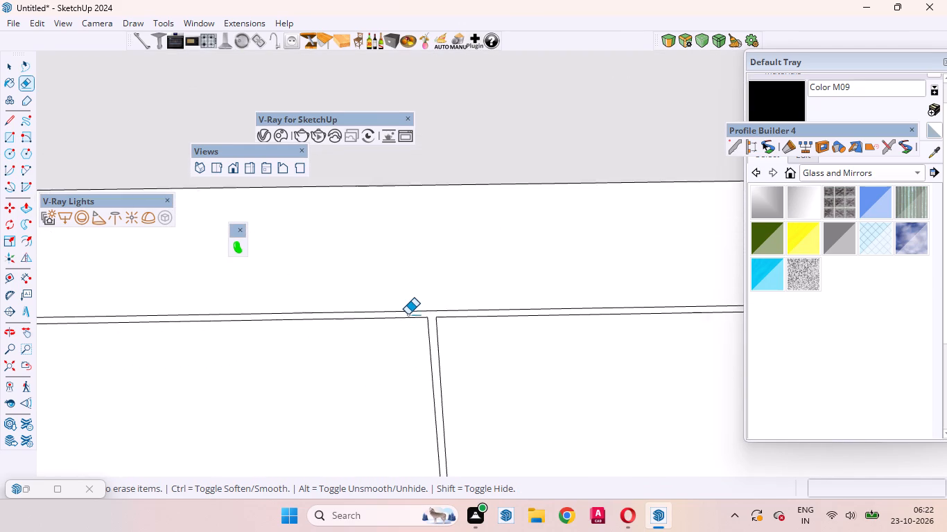
{"action": "scroll", "coordinate": [408, 314], "scroll_direction": "down", "scroll_amount": 18}
{"action": "scroll", "coordinate": [399, 313], "scroll_direction": "down", "scroll_amount": 5}
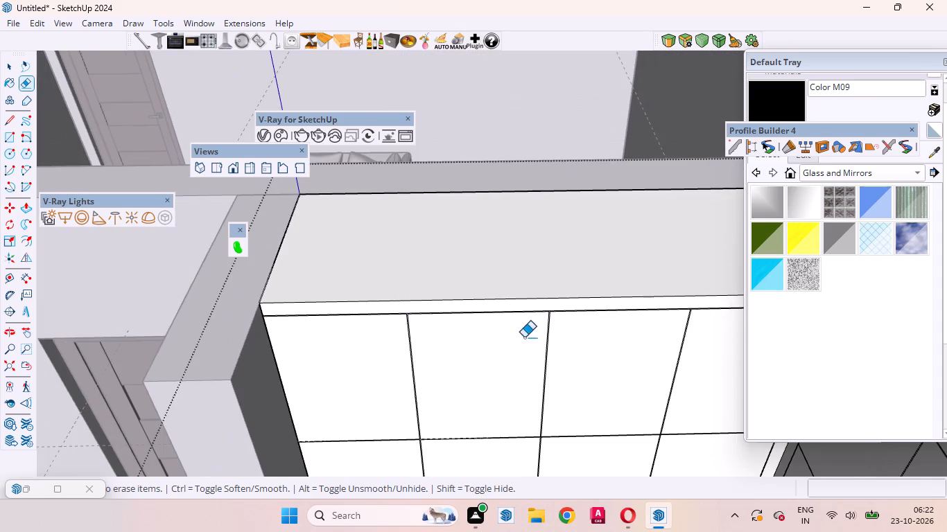
{"action": "scroll", "coordinate": [550, 324], "scroll_direction": "up", "scroll_amount": 20}
{"action": "scroll", "coordinate": [550, 324], "scroll_direction": "up", "scroll_amount": 8}
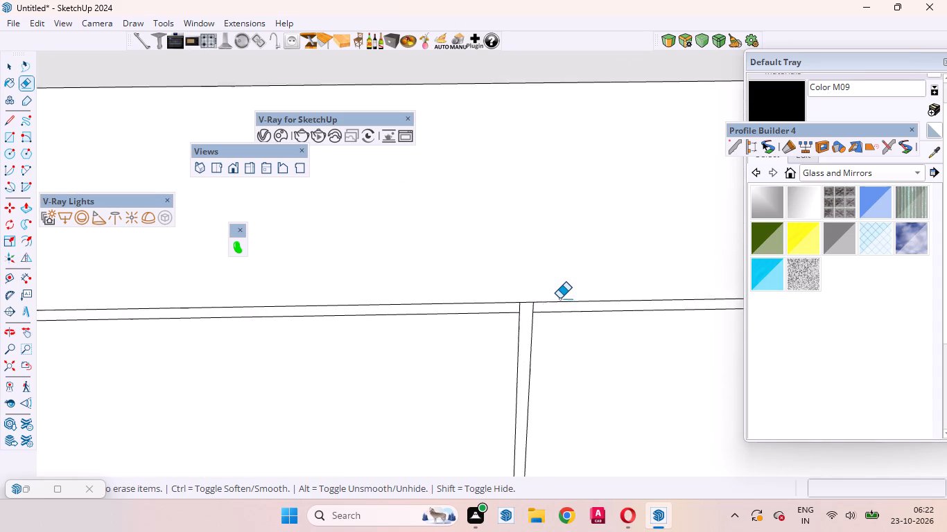
{"action": "scroll", "coordinate": [559, 299], "scroll_direction": "up", "scroll_amount": 16}
{"action": "left_click_drag", "start_coordinate": [440, 310], "coordinate": [302, 311]}
Erase the short segments where the middle door gap crosses the loft gap on the longer front.
{"action": "scroll", "coordinate": [416, 353], "scroll_direction": "down", "scroll_amount": 17}
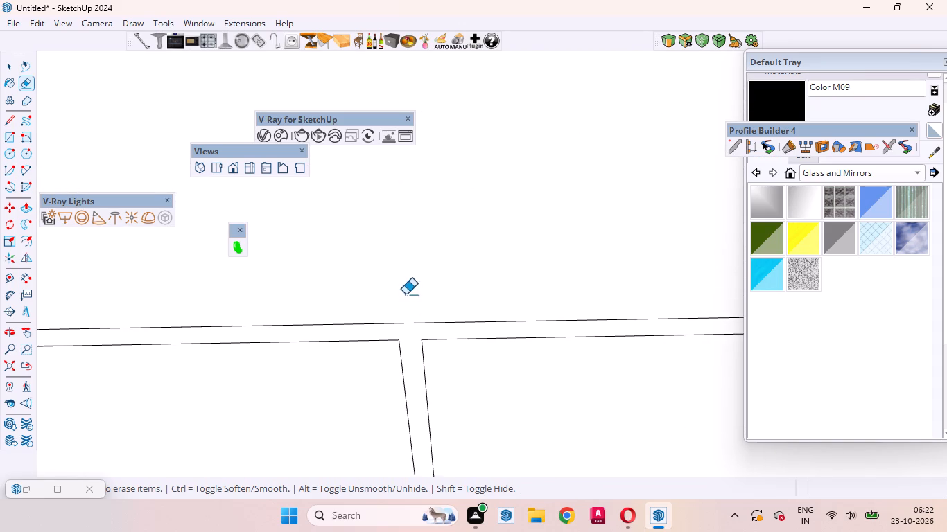
{"action": "scroll", "coordinate": [406, 294], "scroll_direction": "down", "scroll_amount": 8}
{"action": "scroll", "coordinate": [397, 274], "scroll_direction": "down", "scroll_amount": 18}
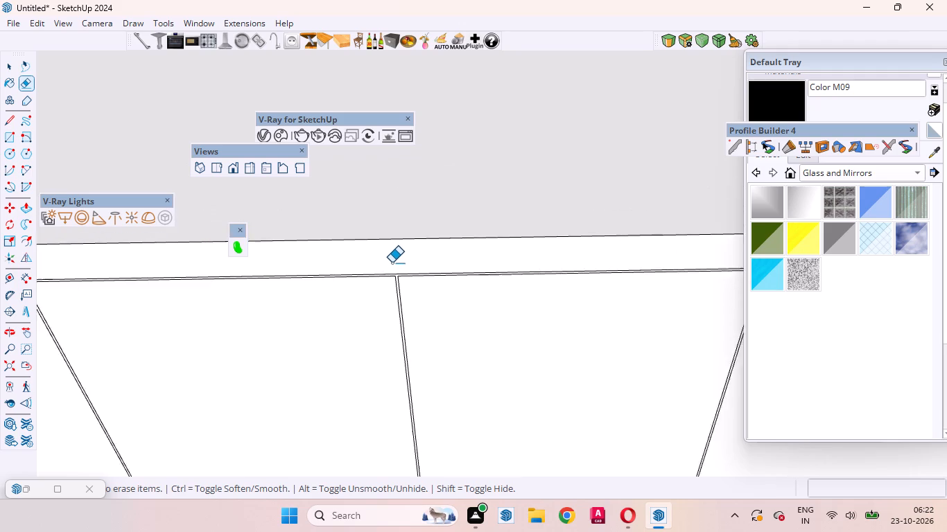
{"action": "scroll", "coordinate": [392, 263], "scroll_direction": "down", "scroll_amount": 9}
{"action": "scroll", "coordinate": [313, 409], "scroll_direction": "up", "scroll_amount": 12}
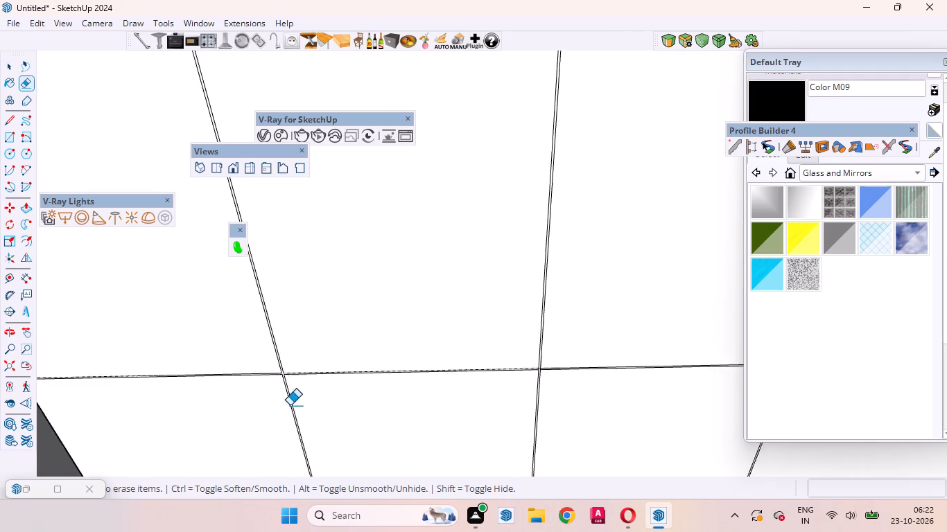
{"action": "scroll", "coordinate": [302, 392], "scroll_direction": "down", "scroll_amount": 4}
{"action": "scroll", "coordinate": [661, 368], "scroll_direction": "up", "scroll_amount": 3}
{"action": "scroll", "coordinate": [526, 342], "scroll_direction": "up", "scroll_amount": 6}
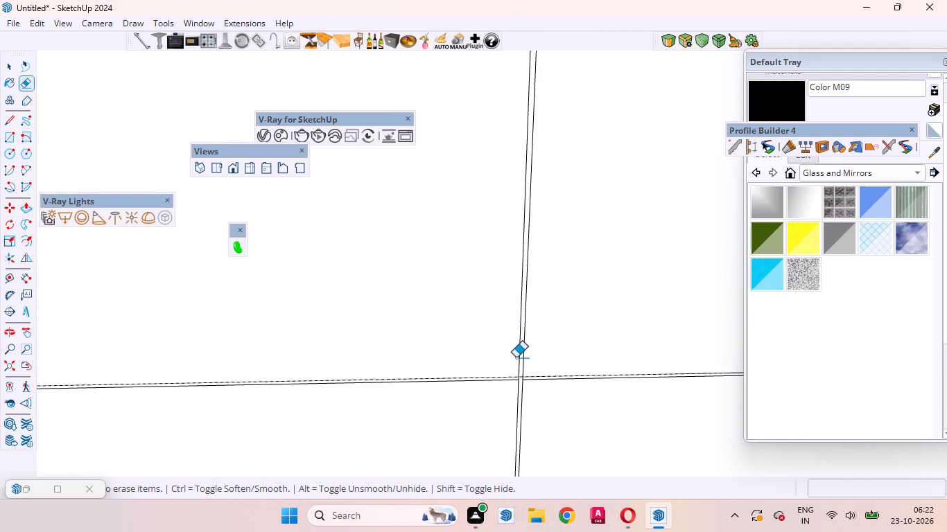
{"action": "scroll", "coordinate": [516, 357], "scroll_direction": "up", "scroll_amount": 20}
{"action": "scroll", "coordinate": [516, 357], "scroll_direction": "up", "scroll_amount": 6}
{"action": "scroll", "coordinate": [532, 398], "scroll_direction": "down", "scroll_amount": 2}
{"action": "scroll", "coordinate": [532, 398], "scroll_direction": "up", "scroll_amount": 4}
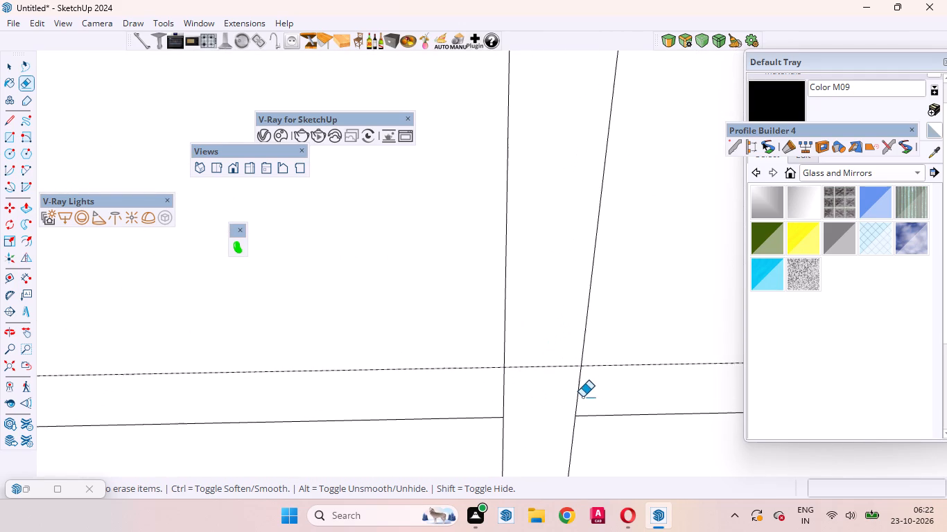
{"action": "left_click_drag", "start_coordinate": [595, 396], "coordinate": [507, 329]}
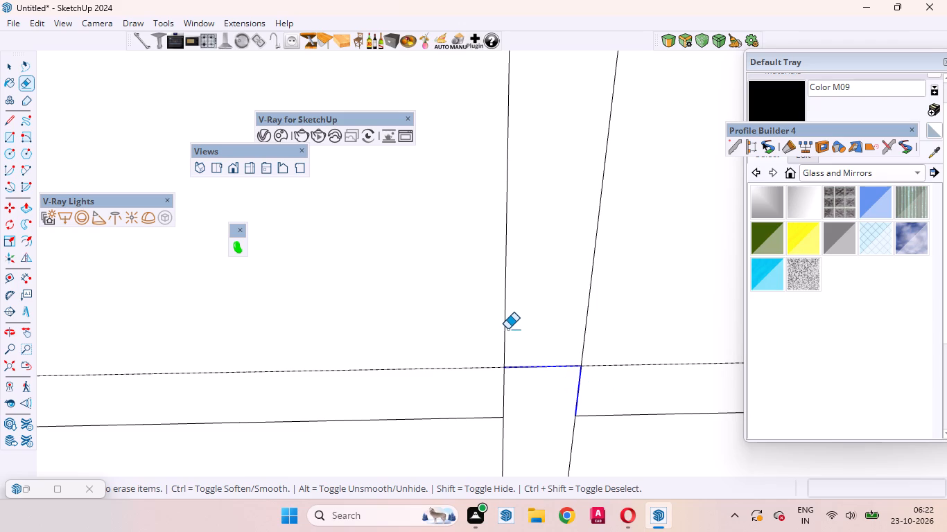
{"action": "left_click_drag", "start_coordinate": [507, 329], "coordinate": [487, 393]}
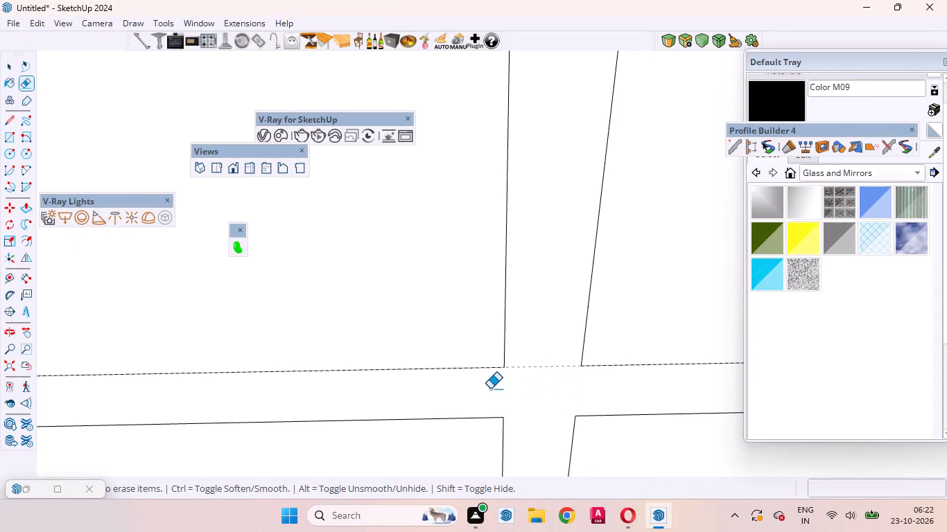
Erase the short segments where the remaining door gap, nearest the exposed end panel, crosses the loft gap on the longer front.
{"action": "scroll", "coordinate": [521, 388], "scroll_direction": "down", "scroll_amount": 20}
{"action": "scroll", "coordinate": [521, 388], "scroll_direction": "down", "scroll_amount": 15}
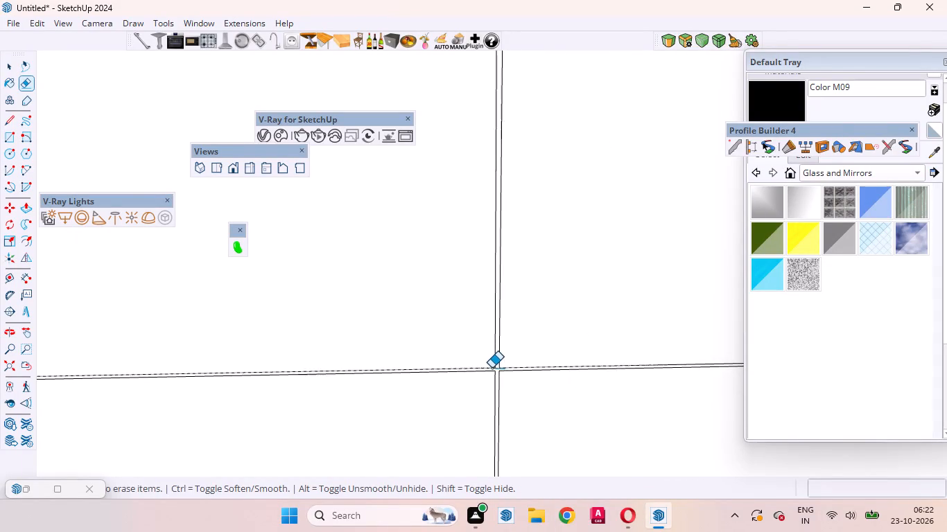
{"action": "scroll", "coordinate": [492, 368], "scroll_direction": "down", "scroll_amount": 17}
{"action": "scroll", "coordinate": [620, 378], "scroll_direction": "up", "scroll_amount": 2}
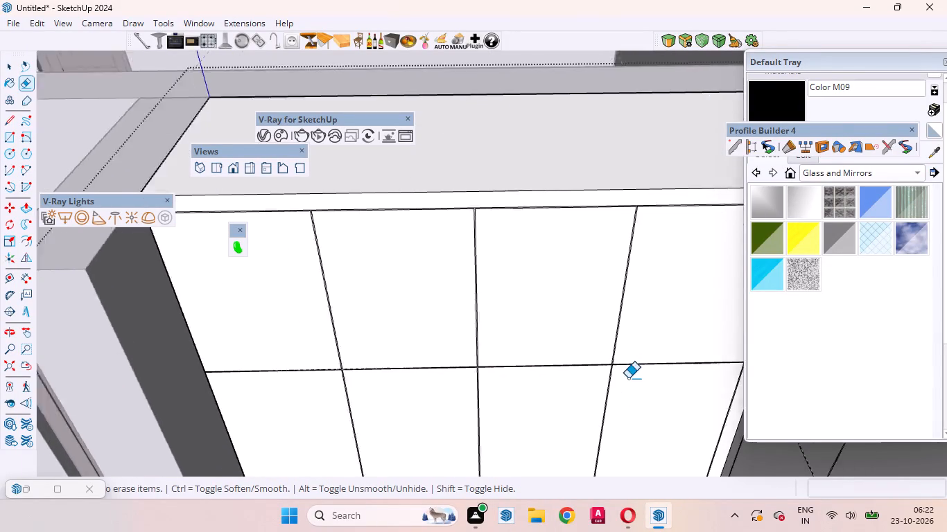
{"action": "scroll", "coordinate": [628, 378], "scroll_direction": "up", "scroll_amount": 1}
{"action": "scroll", "coordinate": [626, 371], "scroll_direction": "up", "scroll_amount": 20}
{"action": "scroll", "coordinate": [626, 371], "scroll_direction": "up", "scroll_amount": 6}
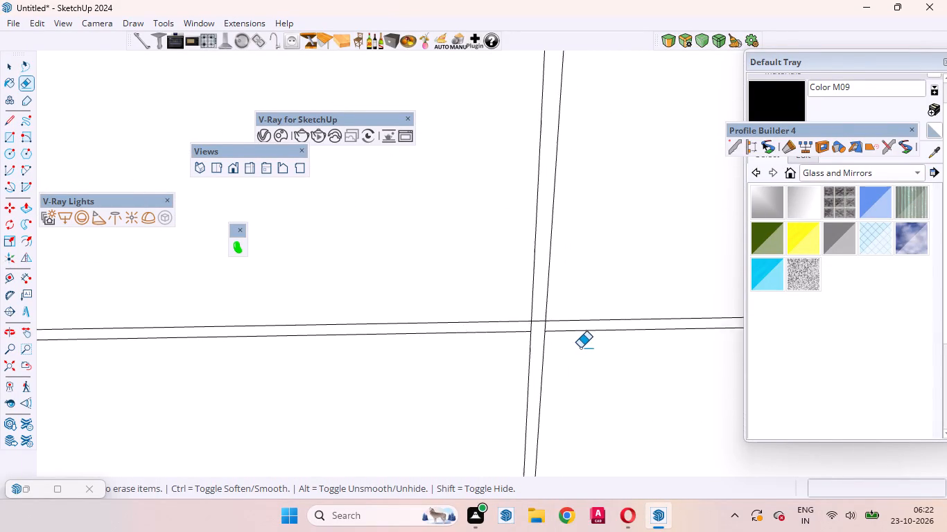
{"action": "scroll", "coordinate": [580, 348], "scroll_direction": "up", "scroll_amount": 7}
{"action": "scroll", "coordinate": [467, 313], "scroll_direction": "up", "scroll_amount": 4}
{"action": "left_click_drag", "start_coordinate": [467, 234], "coordinate": [467, 238]}
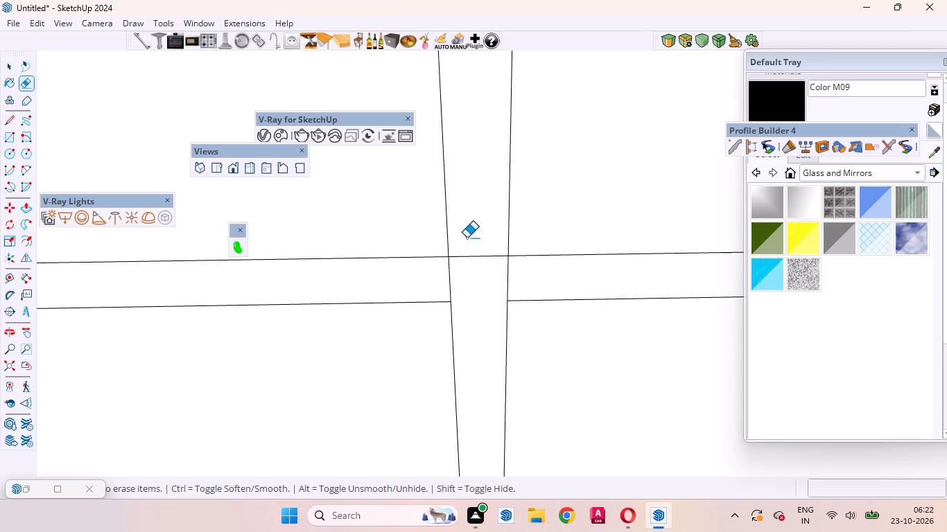
{"action": "left_click_drag", "start_coordinate": [467, 238], "coordinate": [517, 278]}
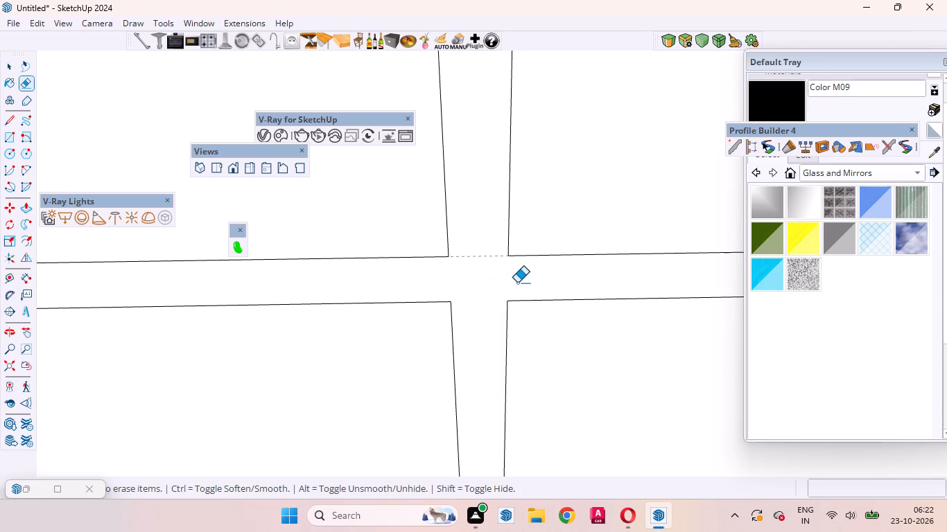
Erase the short segments where the loft gap meets the vertical edge gap beside the exposed end of the longer front.
{"action": "scroll", "coordinate": [510, 333], "scroll_direction": "down", "scroll_amount": 20}
{"action": "scroll", "coordinate": [510, 333], "scroll_direction": "down", "scroll_amount": 11}
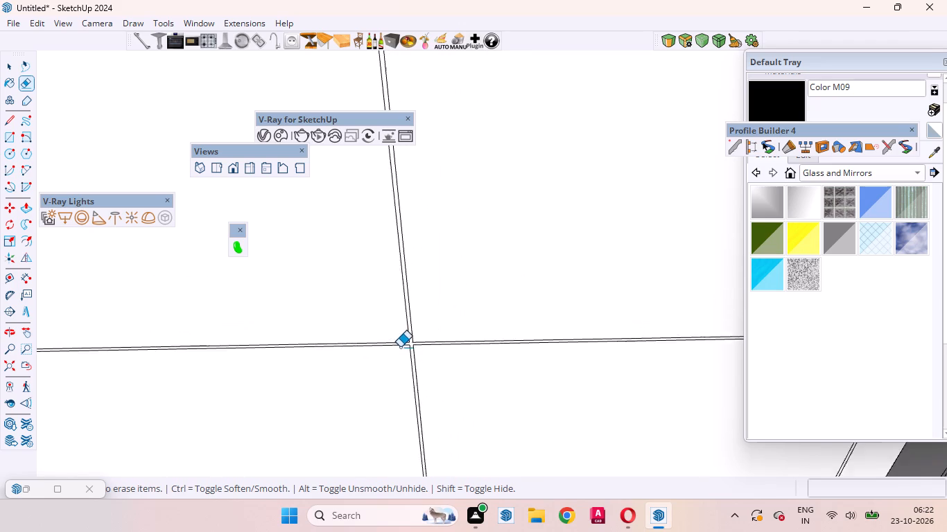
{"action": "scroll", "coordinate": [400, 347], "scroll_direction": "down", "scroll_amount": 7}
{"action": "scroll", "coordinate": [597, 347], "scroll_direction": "up", "scroll_amount": 15}
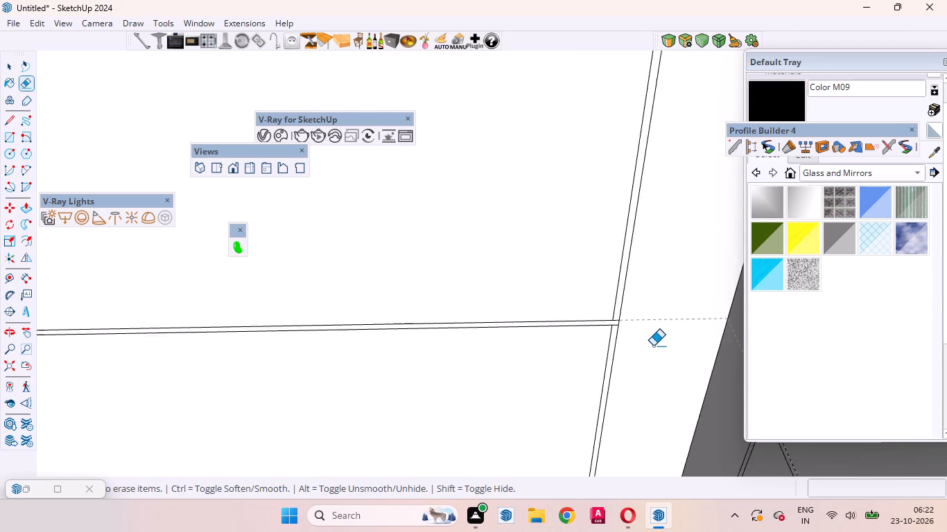
{"action": "scroll", "coordinate": [653, 346], "scroll_direction": "up", "scroll_amount": 18}
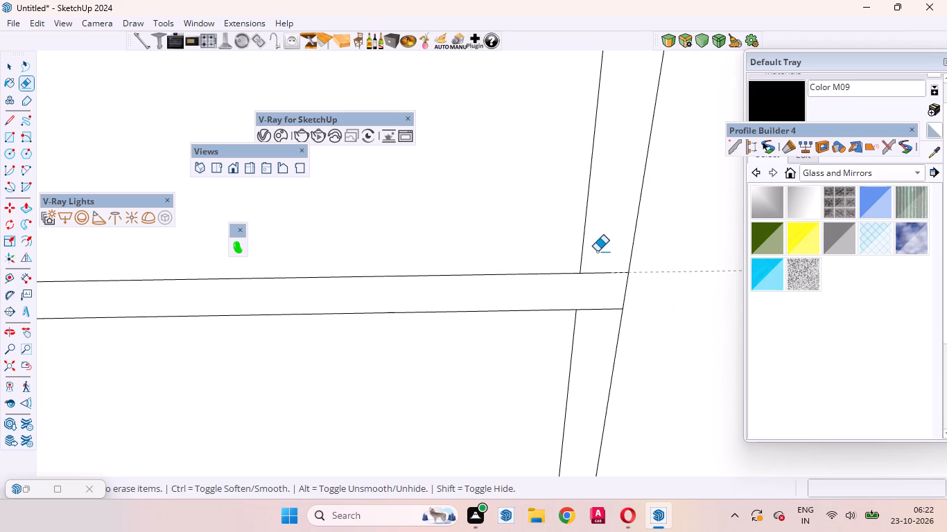
{"action": "left_click_drag", "start_coordinate": [597, 251], "coordinate": [603, 325]}
{"action": "scroll", "coordinate": [653, 407], "scroll_direction": "down", "scroll_amount": 16}
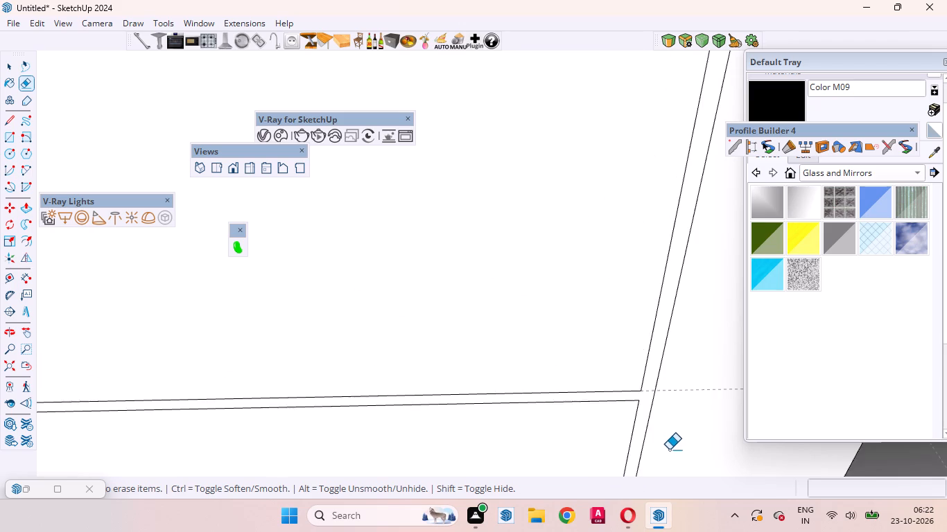
Erase the excess line segments at the longer front's upper corner, where the top gap meets the vertical edge gap.
{"action": "scroll", "coordinate": [669, 450], "scroll_direction": "down", "scroll_amount": 20}
{"action": "scroll", "coordinate": [669, 450], "scroll_direction": "down", "scroll_amount": 10}
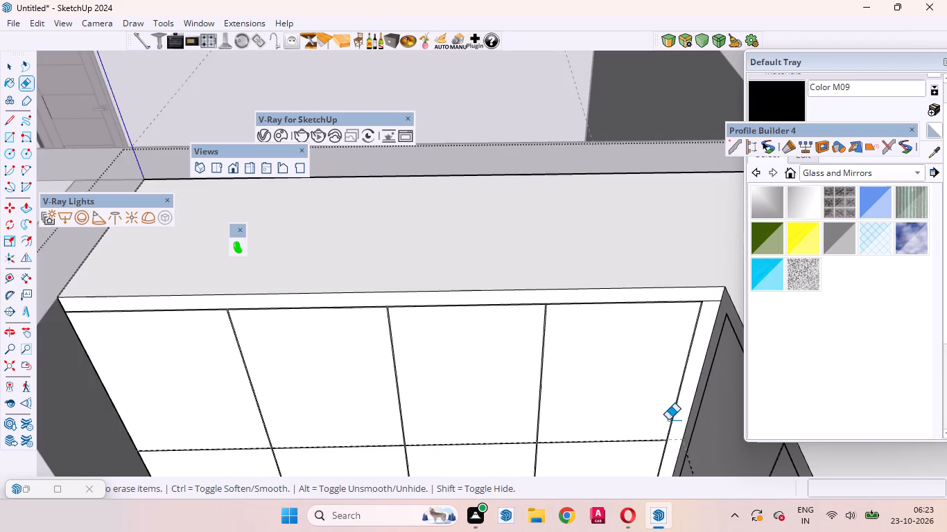
{"action": "scroll", "coordinate": [661, 297], "scroll_direction": "up", "scroll_amount": 4}
{"action": "scroll", "coordinate": [750, 305], "scroll_direction": "up", "scroll_amount": 10}
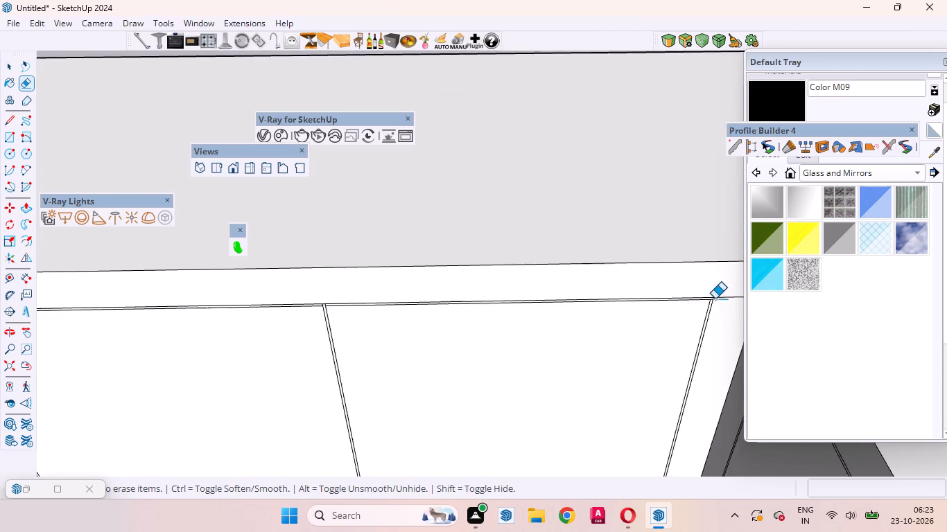
{"action": "scroll", "coordinate": [715, 299], "scroll_direction": "up", "scroll_amount": 8}
{"action": "left_click_drag", "start_coordinate": [729, 287], "coordinate": [730, 308]}
{"action": "scroll", "coordinate": [702, 297], "scroll_direction": "up", "scroll_amount": 9}
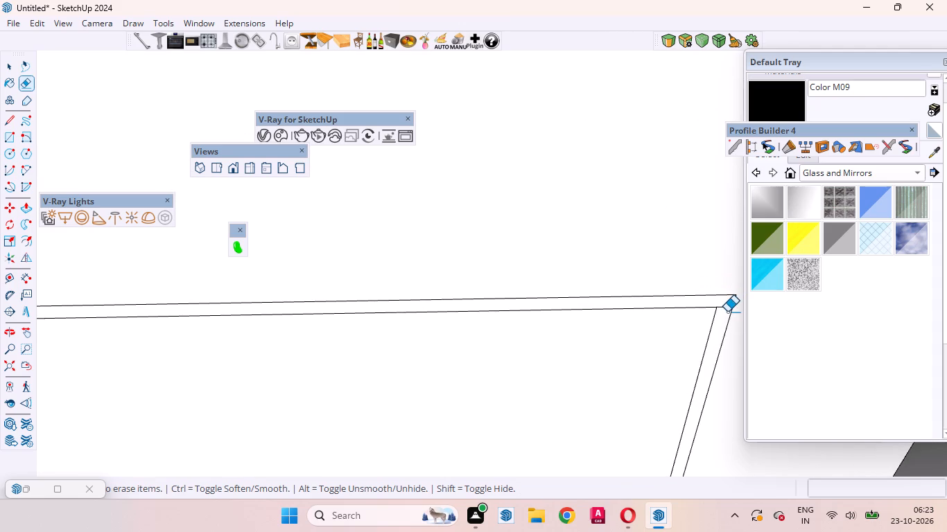
{"action": "left_click", "coordinate": [726, 308]}
Erase the short segments of the door gap nearest the exposed end that cross the top gap on the longer front.
{"action": "scroll", "coordinate": [618, 306], "scroll_direction": "down", "scroll_amount": 4}
{"action": "scroll", "coordinate": [596, 306], "scroll_direction": "down", "scroll_amount": 20}
{"action": "scroll", "coordinate": [596, 306], "scroll_direction": "down", "scroll_amount": 4}
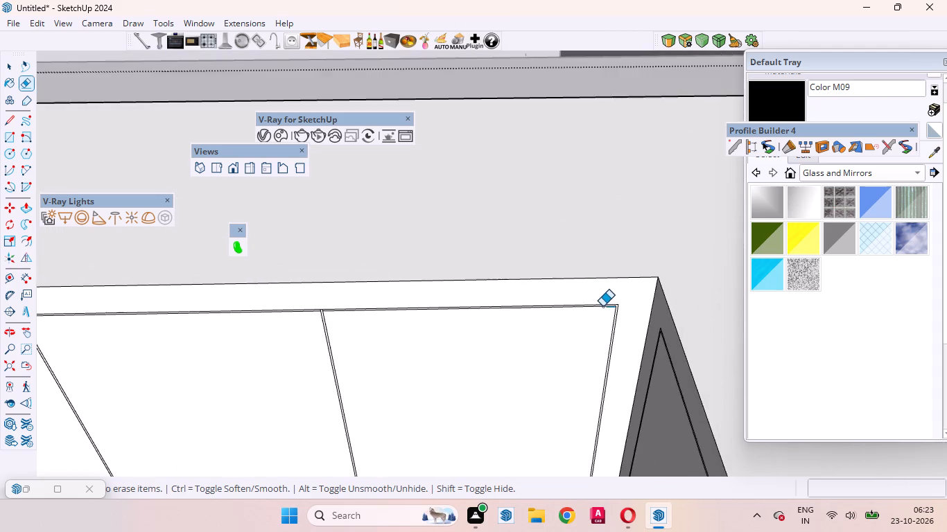
{"action": "scroll", "coordinate": [602, 306], "scroll_direction": "down", "scroll_amount": 9}
{"action": "scroll", "coordinate": [443, 302], "scroll_direction": "up", "scroll_amount": 5}
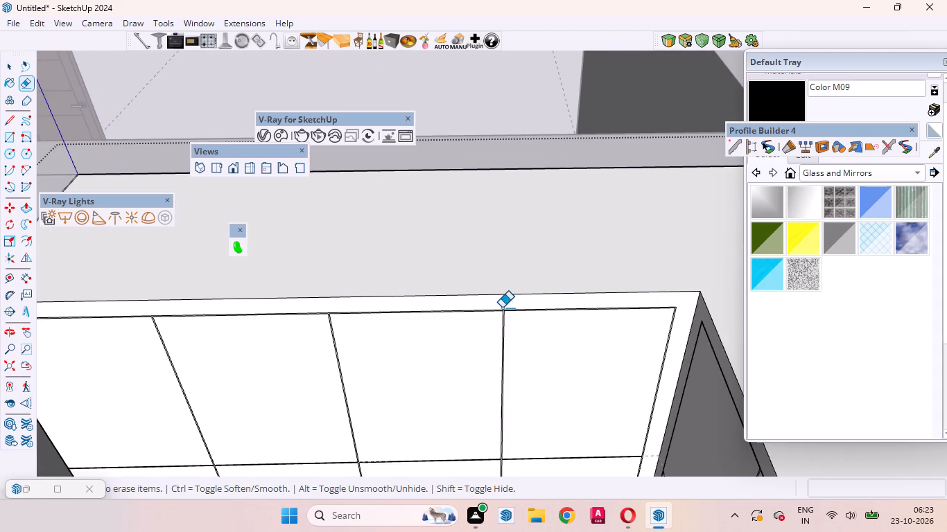
{"action": "scroll", "coordinate": [502, 308], "scroll_direction": "up", "scroll_amount": 20}
{"action": "scroll", "coordinate": [502, 308], "scroll_direction": "up", "scroll_amount": 9}
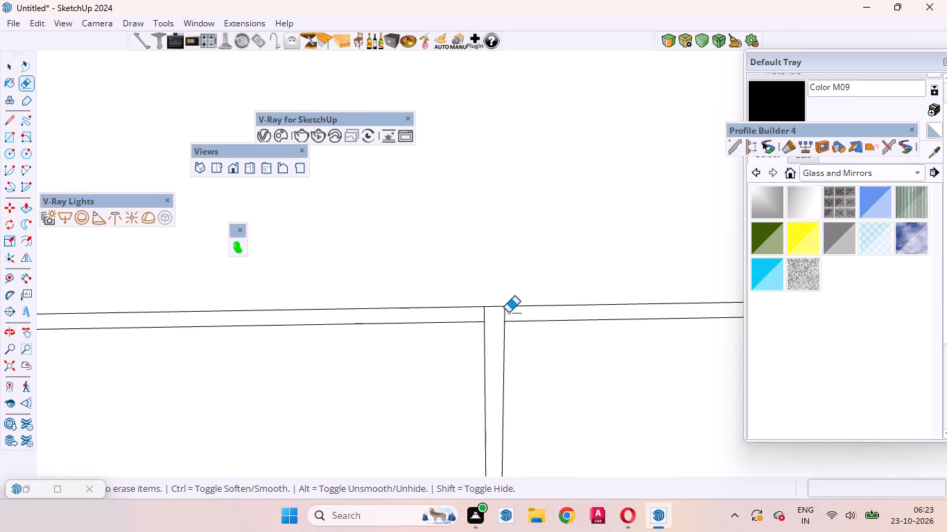
{"action": "scroll", "coordinate": [508, 312], "scroll_direction": "up", "scroll_amount": 7}
{"action": "left_click_drag", "start_coordinate": [516, 317], "coordinate": [476, 317]}
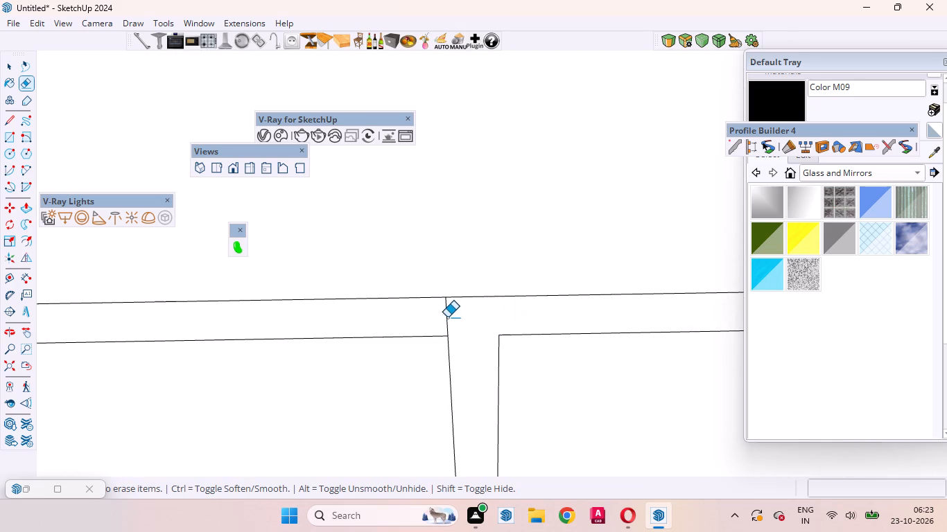
{"action": "left_click_drag", "start_coordinate": [467, 317], "coordinate": [427, 322]}
{"action": "scroll", "coordinate": [545, 316], "scroll_direction": "down", "scroll_amount": 8}
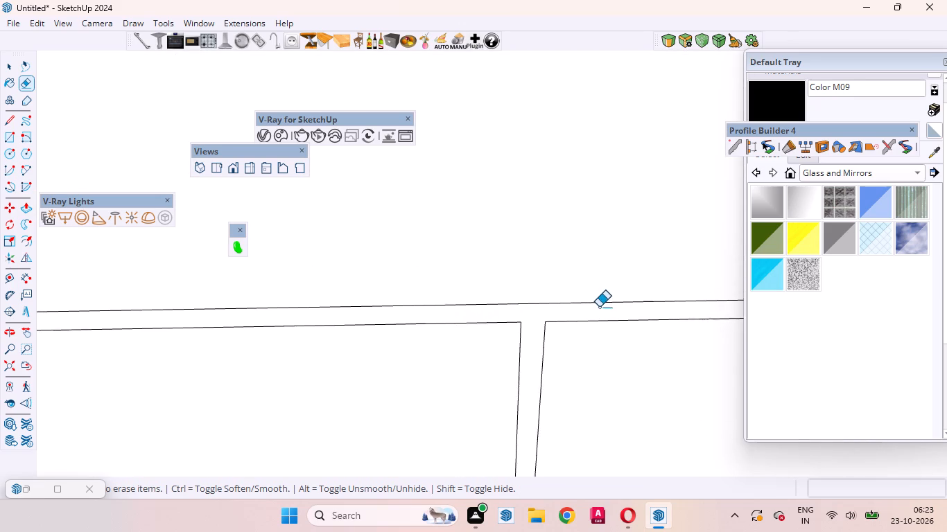
{"action": "scroll", "coordinate": [599, 307], "scroll_direction": "down", "scroll_amount": 16}
{"action": "scroll", "coordinate": [604, 307], "scroll_direction": "down", "scroll_amount": 9}
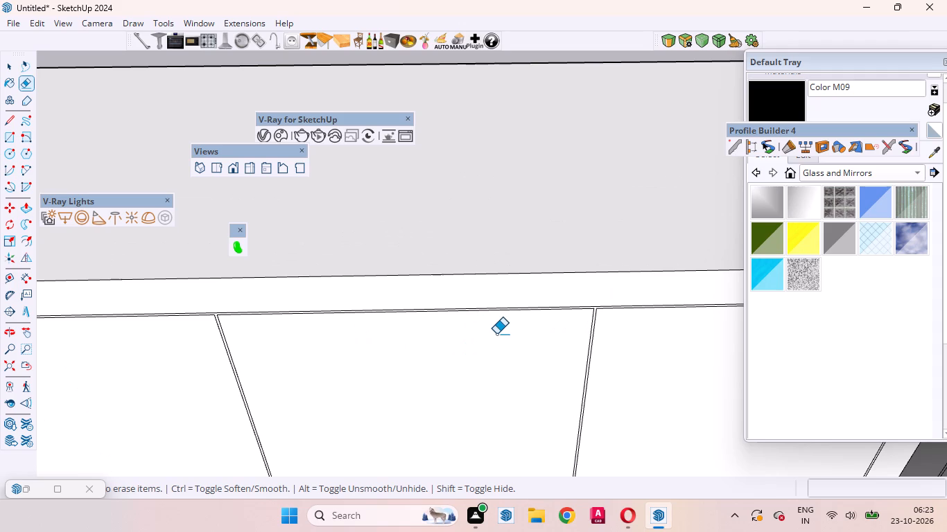
{"action": "key", "text": "space"}
{"action": "key", "text": "space"}
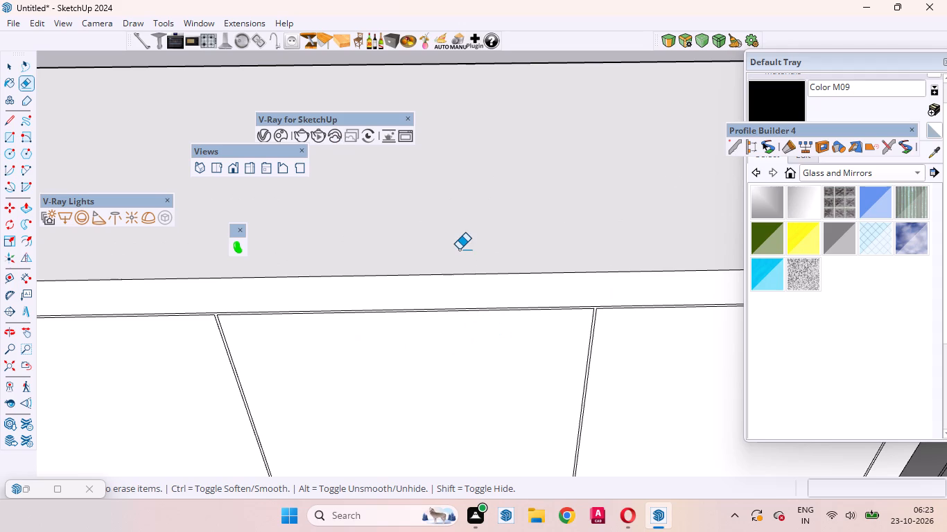
{"action": "key", "text": "space"}
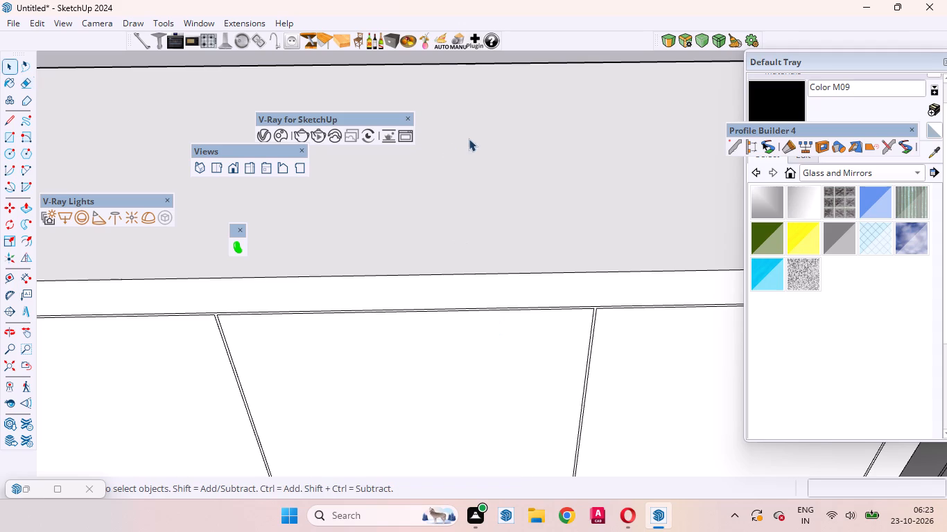
Examine the loft and door gap lines on the longer wardrobe front, especially along its wall-side edge.
{"action": "scroll", "coordinate": [587, 296], "scroll_direction": "down", "scroll_amount": 19}
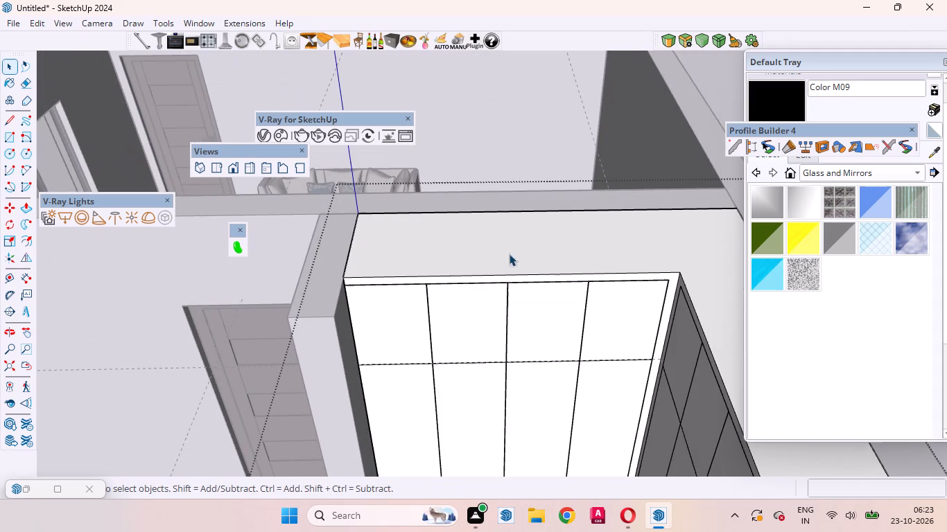
{"action": "scroll", "coordinate": [311, 266], "scroll_direction": "up", "scroll_amount": 9}
{"action": "scroll", "coordinate": [385, 321], "scroll_direction": "up", "scroll_amount": 11}
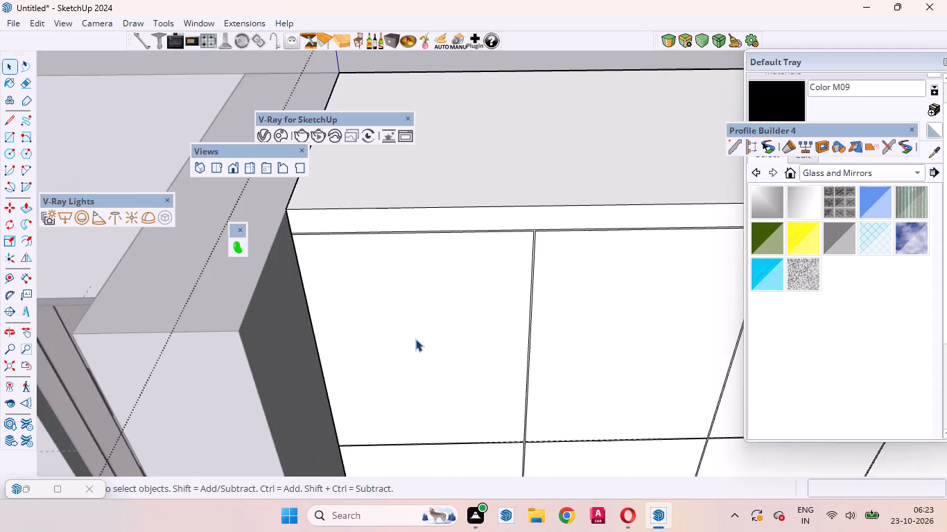
{"action": "scroll", "coordinate": [427, 344], "scroll_direction": "up", "scroll_amount": 1}
{"action": "middle_click_drag", "start_coordinate": [371, 326], "coordinate": [284, 275]}
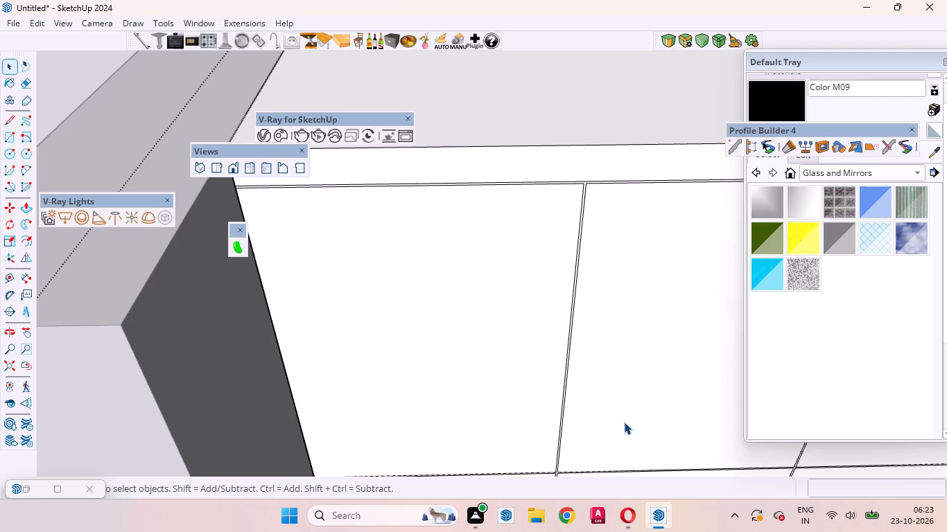
{"action": "scroll", "coordinate": [621, 422], "scroll_direction": "down", "scroll_amount": 12}
{"action": "scroll", "coordinate": [623, 387], "scroll_direction": "up", "scroll_amount": 4}
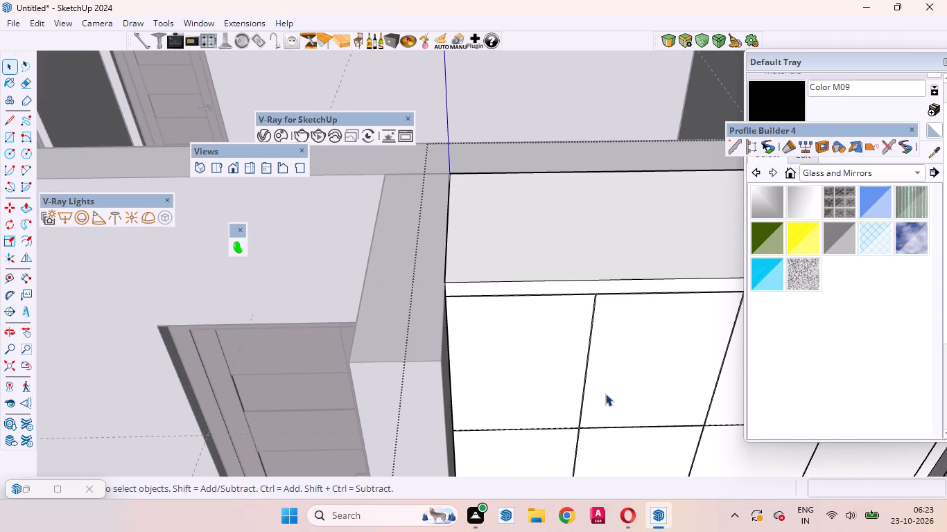
{"action": "middle_click_drag", "start_coordinate": [599, 408], "coordinate": [488, 346]}
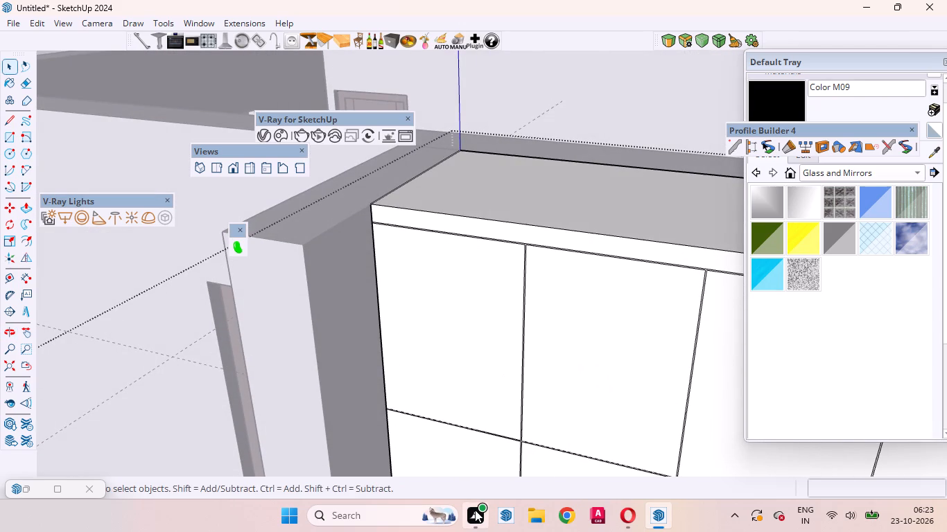
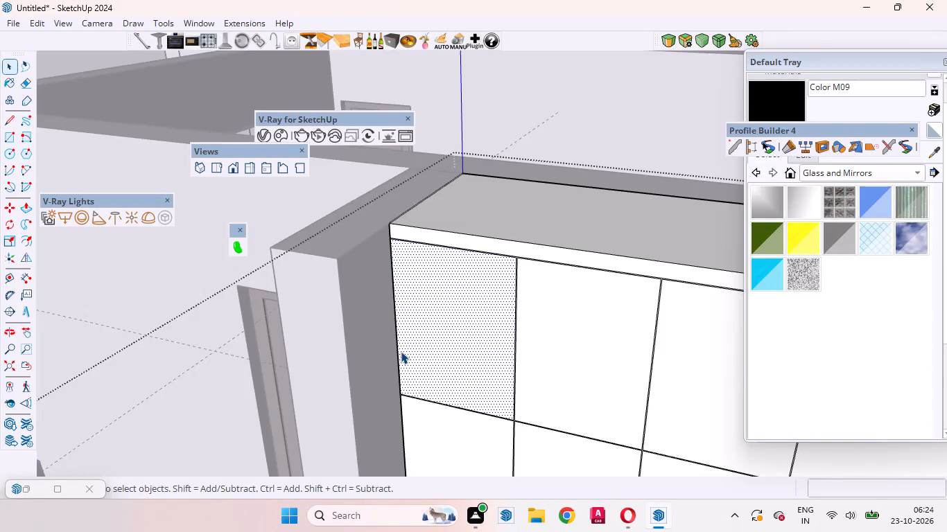
Copy the wall-side vertical edges of the longer wardrobe front's loft and door sections 3 mm inward.
{"action": "scroll", "coordinate": [401, 351], "scroll_direction": "up", "scroll_amount": 7}
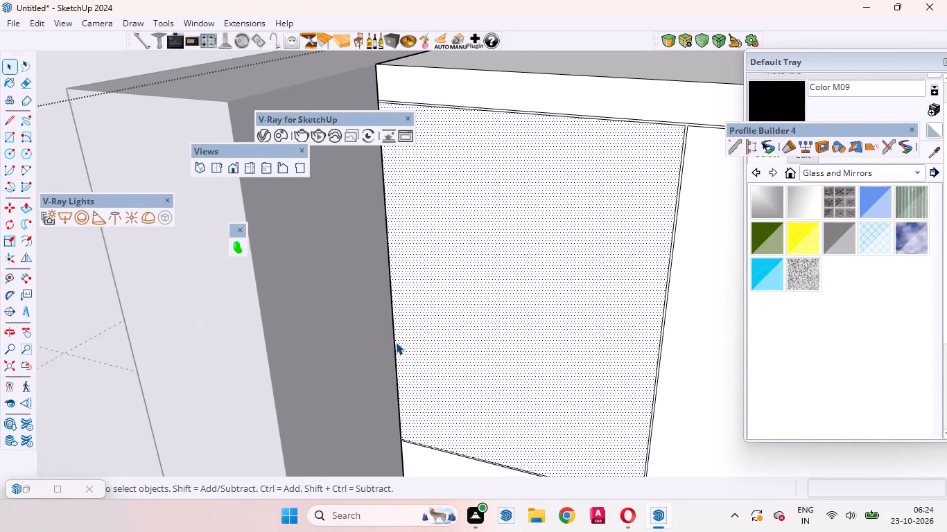
{"action": "left_click", "coordinate": [396, 342]}
{"action": "scroll", "coordinate": [532, 337], "scroll_direction": "down", "scroll_amount": 10}
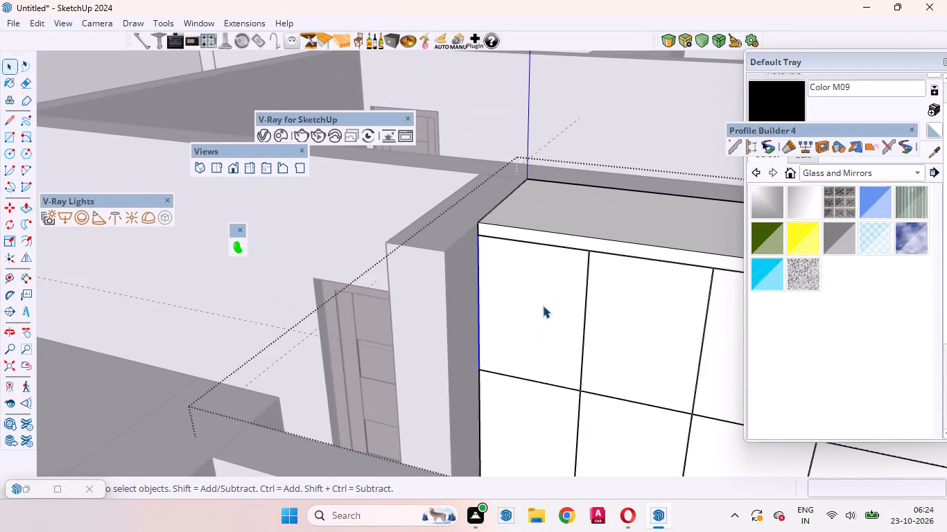
{"action": "left_click", "coordinate": [479, 398], "text": "ctrl"}
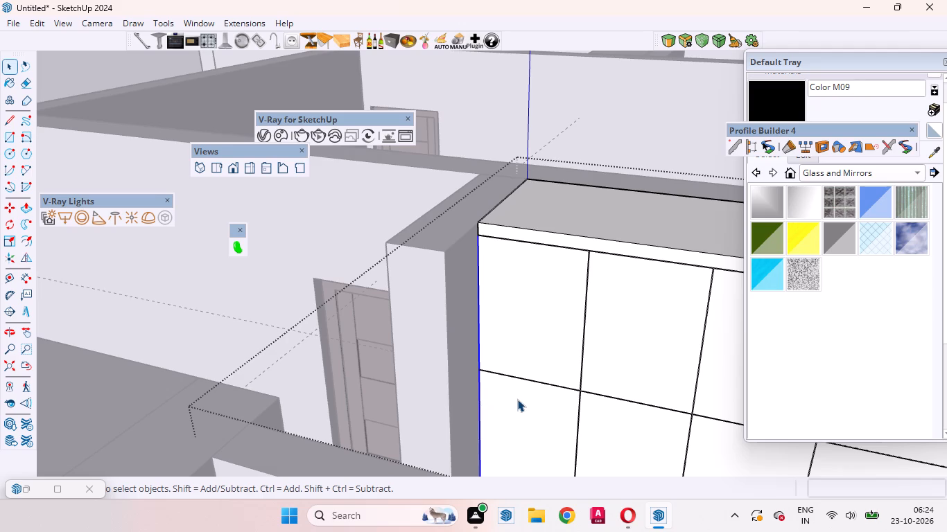
{"action": "key", "text": "m"}
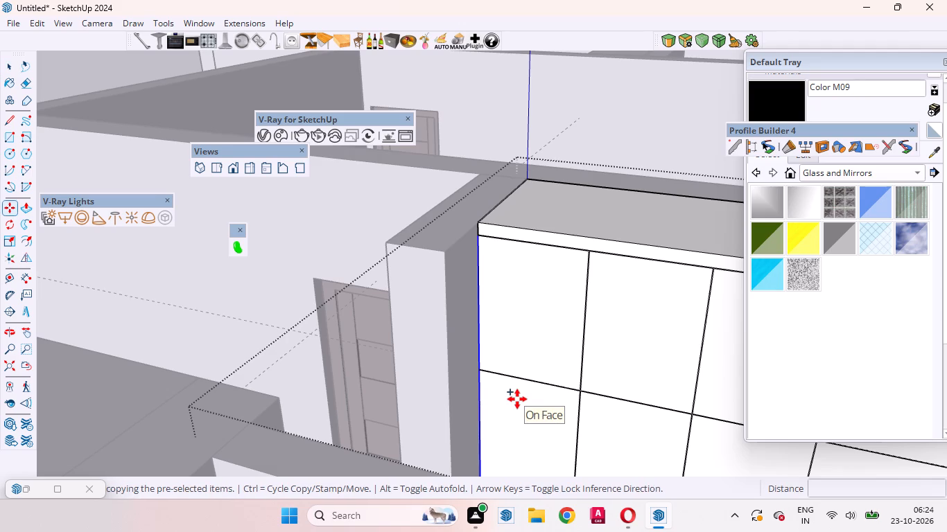
{"action": "left_click", "coordinate": [517, 399]}
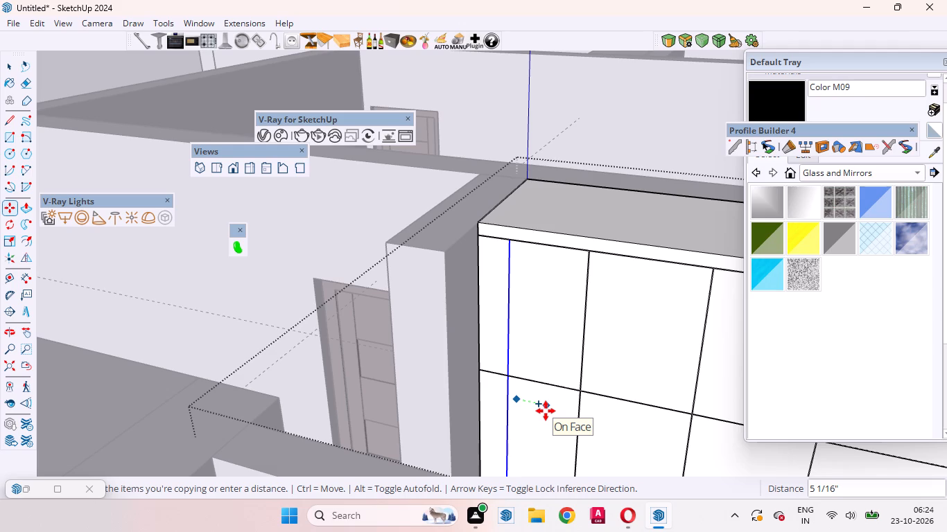
{"action": "type", "text": "3mm"}
{"action": "key", "text": "Return"}
{"action": "key", "text": "space"}
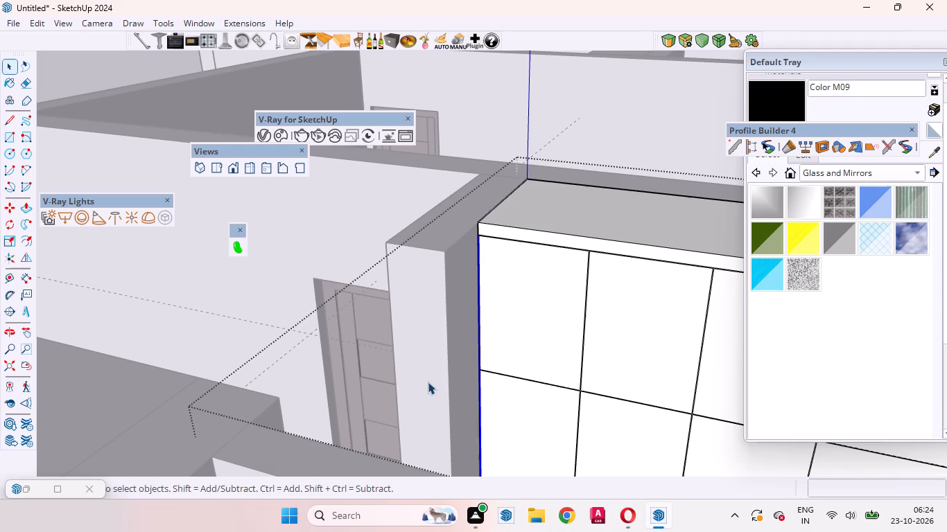
Erase the short segments where the loft gap crosses the wall-side vertical gap on the longer front.
{"action": "scroll", "coordinate": [419, 373], "scroll_direction": "up", "scroll_amount": 4}
{"action": "scroll", "coordinate": [539, 349], "scroll_direction": "up", "scroll_amount": 5}
{"action": "scroll", "coordinate": [473, 368], "scroll_direction": "up", "scroll_amount": 9}
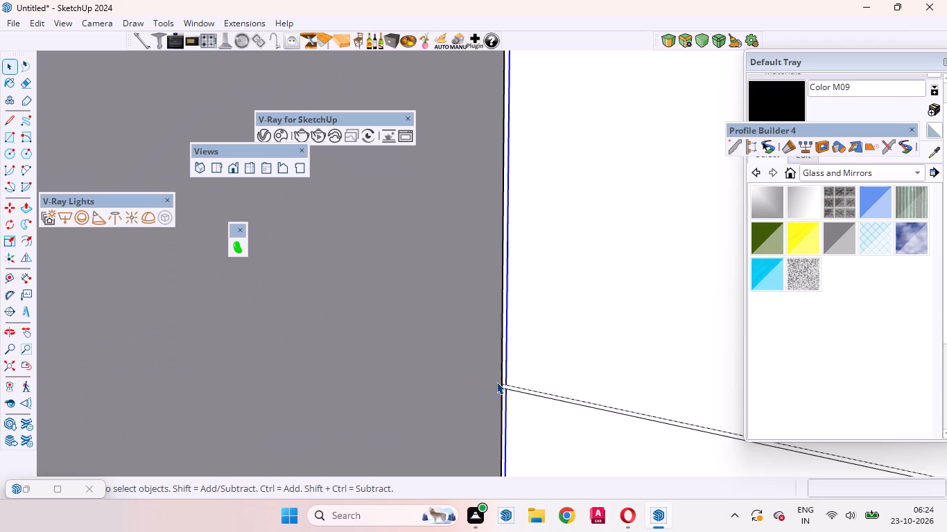
{"action": "scroll", "coordinate": [496, 382], "scroll_direction": "up", "scroll_amount": 14}
{"action": "scroll", "coordinate": [510, 382], "scroll_direction": "down", "scroll_amount": 2}
{"action": "scroll", "coordinate": [510, 382], "scroll_direction": "up", "scroll_amount": 3}
{"action": "left_click", "coordinate": [513, 393]}
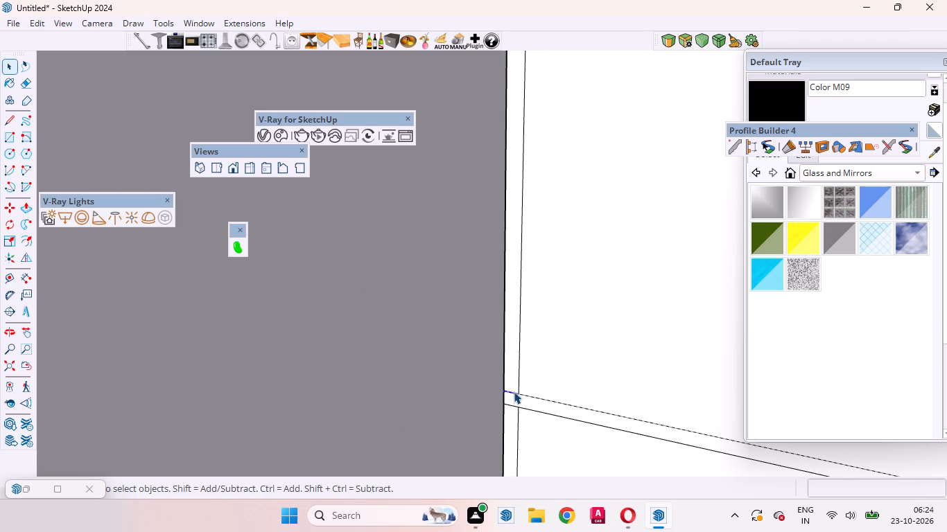
{"action": "key", "text": "Delete"}
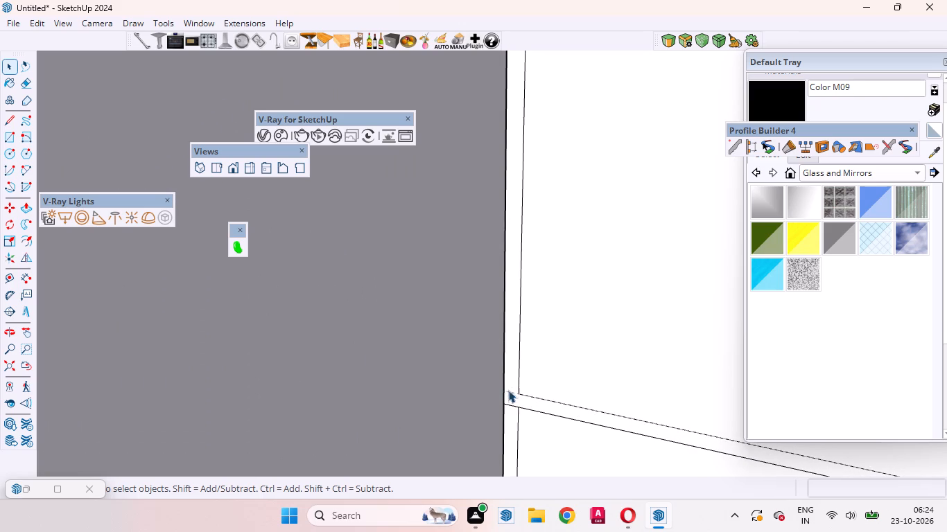
{"action": "left_click", "coordinate": [510, 405]}
{"action": "key", "text": "Delete"}
Erase the short segment separating the top gap from the wall-side vertical gap at the longer front's upper corner.
{"action": "scroll", "coordinate": [514, 337], "scroll_direction": "down", "scroll_amount": 20}
{"action": "scroll", "coordinate": [514, 337], "scroll_direction": "down", "scroll_amount": 11}
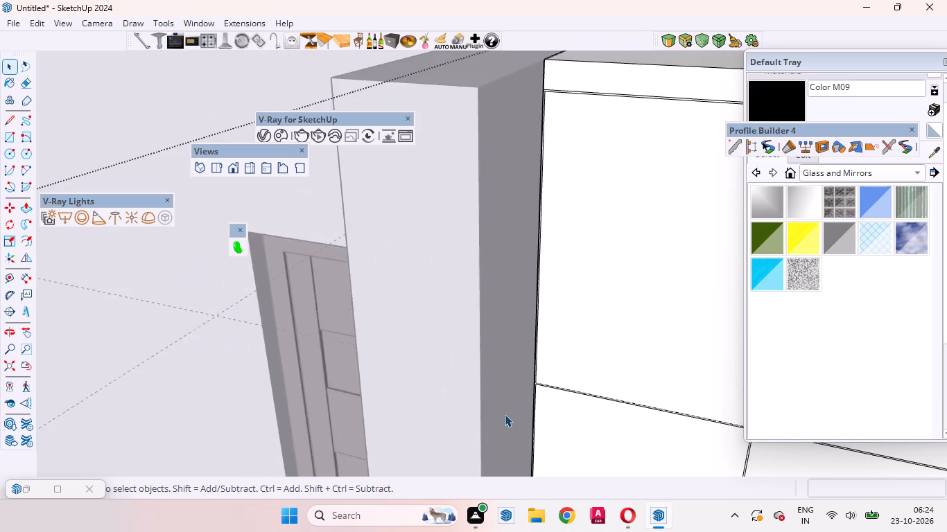
{"action": "scroll", "coordinate": [505, 414], "scroll_direction": "down", "scroll_amount": 6}
{"action": "scroll", "coordinate": [548, 285], "scroll_direction": "up", "scroll_amount": 4}
{"action": "scroll", "coordinate": [564, 220], "scroll_direction": "up", "scroll_amount": 9}
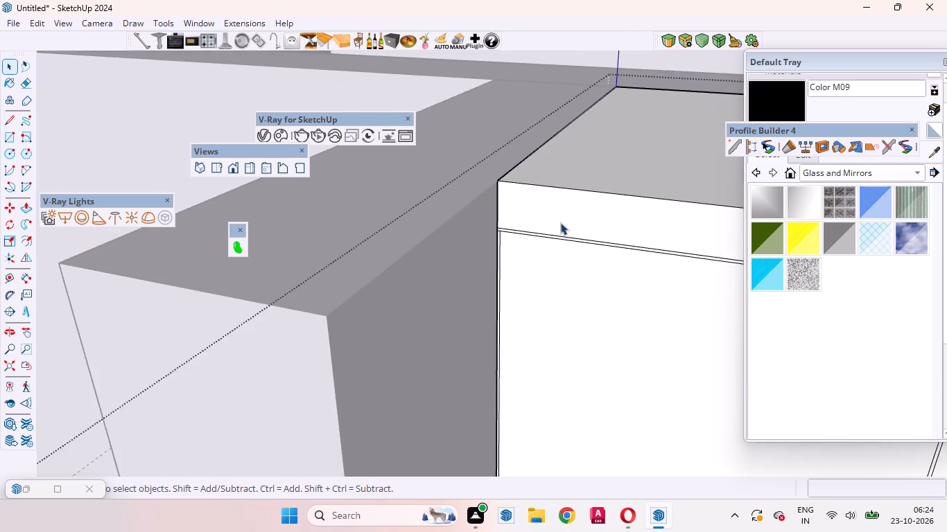
{"action": "scroll", "coordinate": [560, 222], "scroll_direction": "up", "scroll_amount": 20}
{"action": "scroll", "coordinate": [560, 222], "scroll_direction": "up", "scroll_amount": 3}
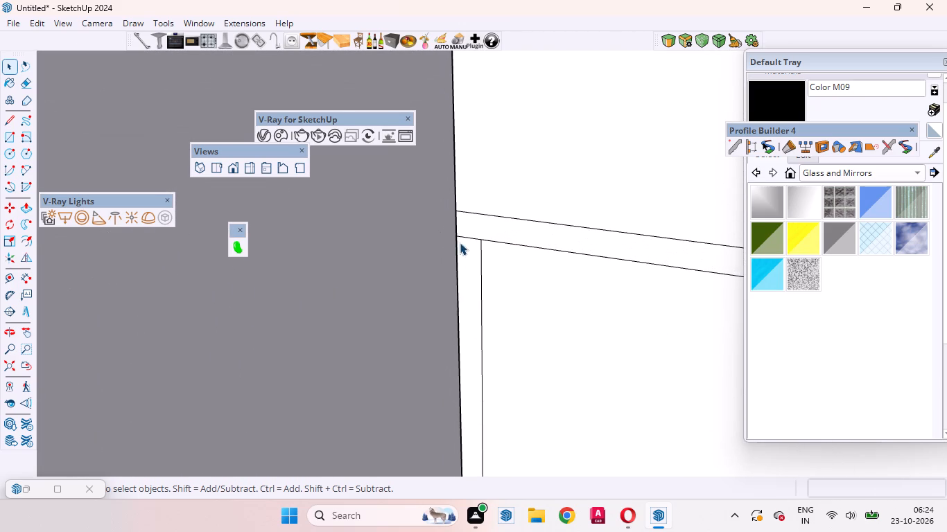
{"action": "left_click", "coordinate": [462, 238]}
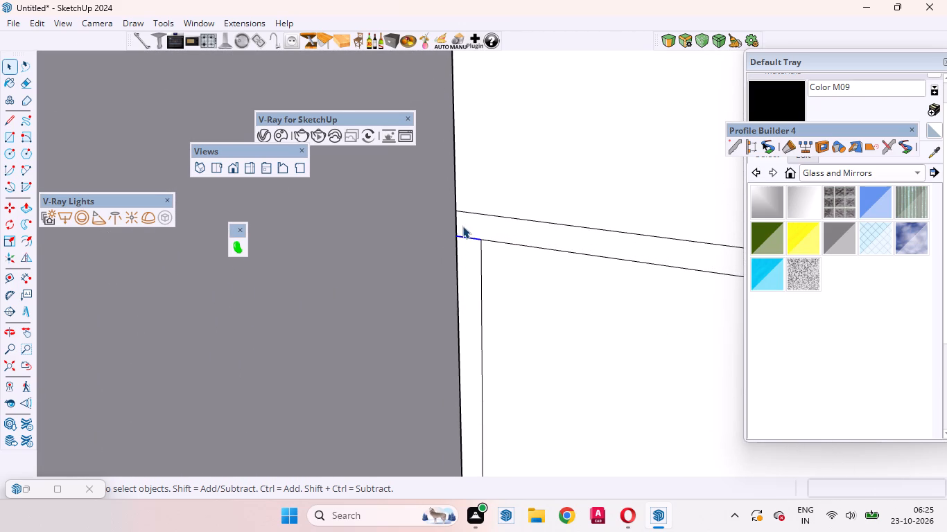
{"action": "key", "text": "Delete"}
Push the connected gap face of the longer wardrobe front 18 mm inward to recess the grooves between panels.
{"action": "left_click", "coordinate": [462, 226]}
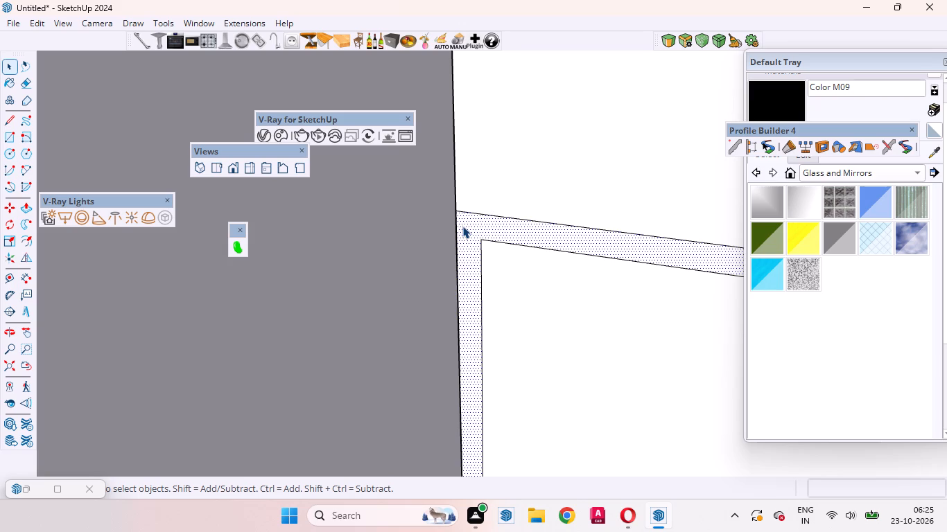
{"action": "scroll", "coordinate": [461, 226], "scroll_direction": "down", "scroll_amount": 18}
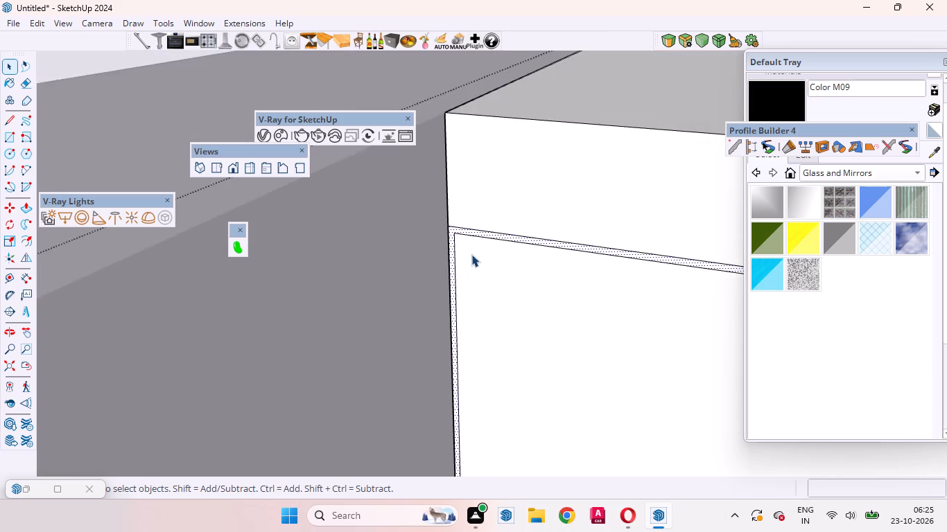
{"action": "scroll", "coordinate": [471, 254], "scroll_direction": "down", "scroll_amount": 20}
{"action": "scroll", "coordinate": [471, 254], "scroll_direction": "down", "scroll_amount": 3}
{"action": "scroll", "coordinate": [565, 266], "scroll_direction": "up", "scroll_amount": 2}
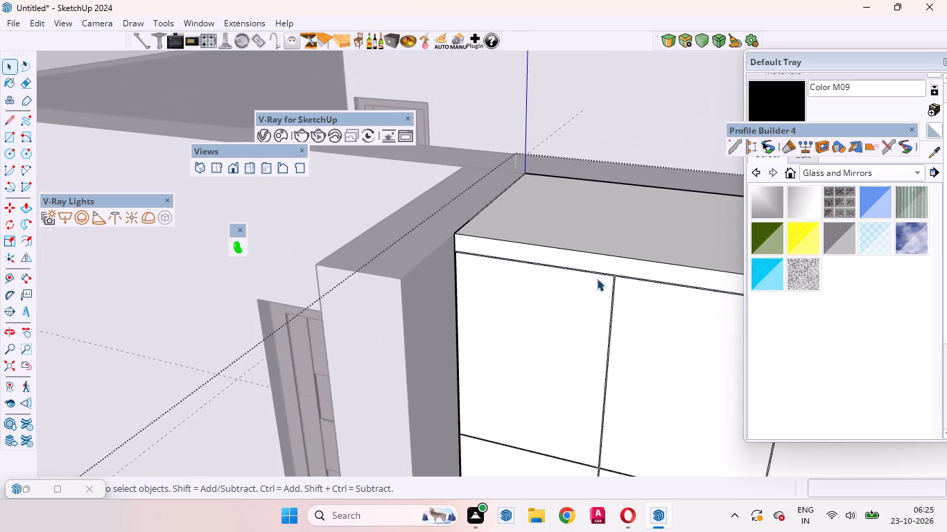
{"action": "scroll", "coordinate": [597, 278], "scroll_direction": "up", "scroll_amount": 5}
{"action": "scroll", "coordinate": [644, 272], "scroll_direction": "down", "scroll_amount": 16}
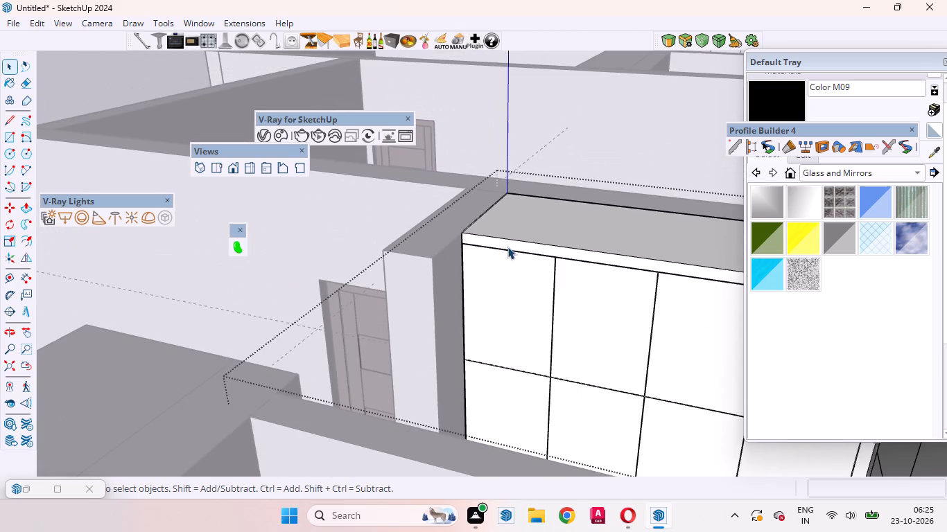
{"action": "scroll", "coordinate": [688, 288], "scroll_direction": "down", "scroll_amount": 10}
{"action": "scroll", "coordinate": [723, 292], "scroll_direction": "up", "scroll_amount": 3}
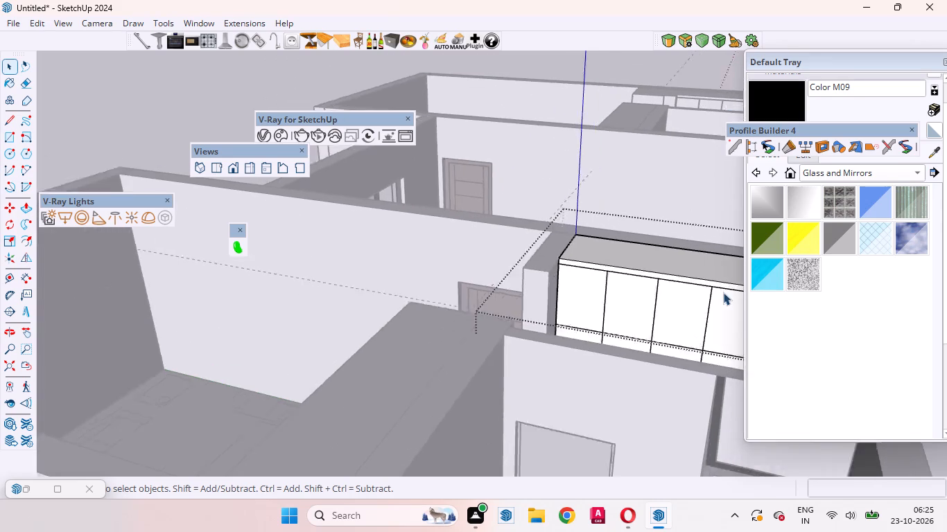
{"action": "scroll", "coordinate": [723, 292], "scroll_direction": "up", "scroll_amount": 20}
{"action": "scroll", "coordinate": [723, 292], "scroll_direction": "up", "scroll_amount": 10}
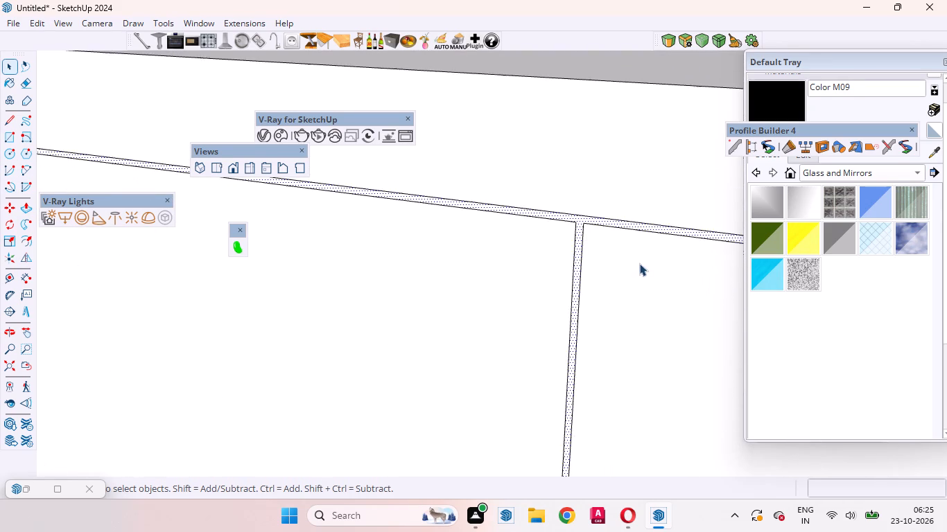
{"action": "scroll", "coordinate": [635, 260], "scroll_direction": "up", "scroll_amount": 10}
{"action": "scroll", "coordinate": [562, 243], "scroll_direction": "down", "scroll_amount": 4}
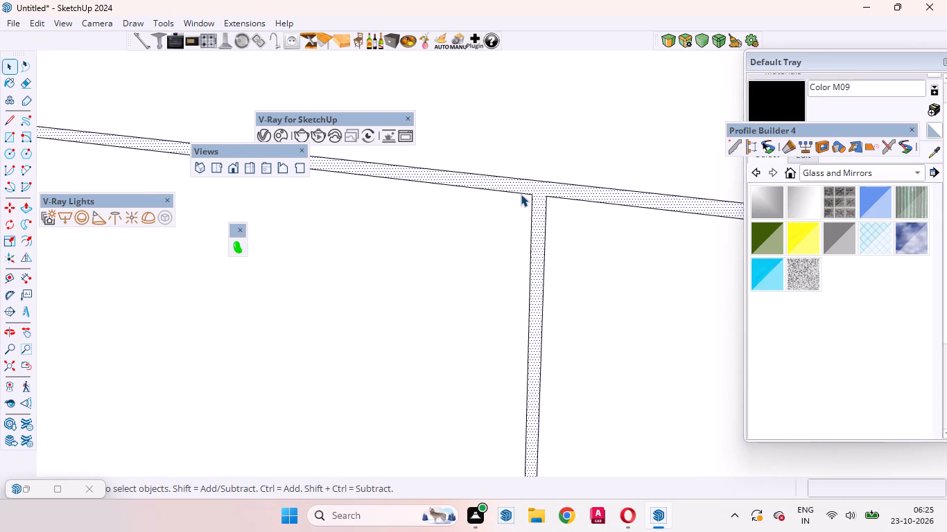
{"action": "scroll", "coordinate": [521, 194], "scroll_direction": "up", "scroll_amount": 9}
{"action": "key", "text": "p"}
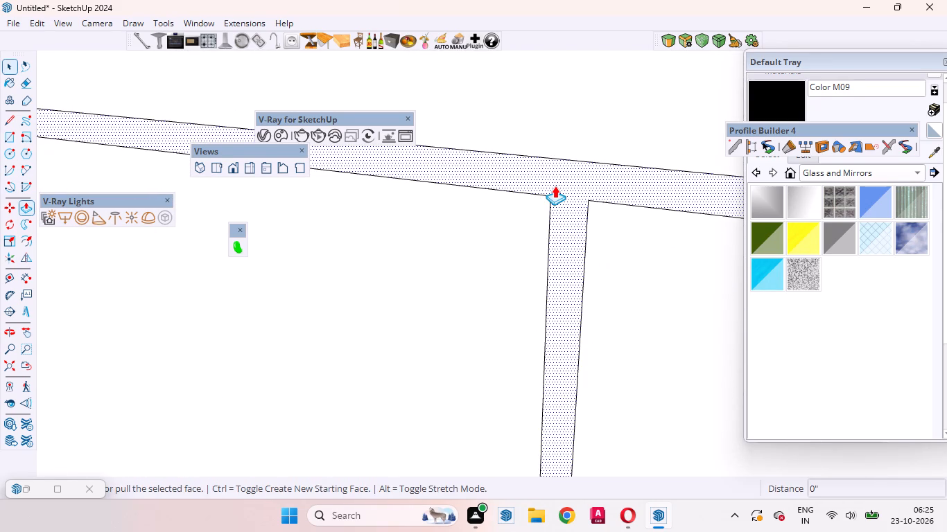
{"action": "left_click_drag", "start_coordinate": [560, 186], "coordinate": [554, 170]}
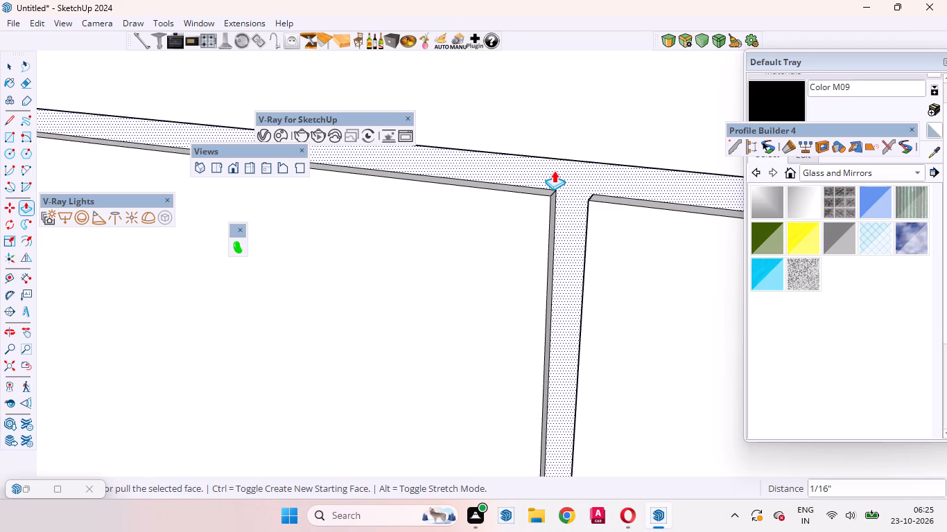
{"action": "type", "text": "18"}
{"action": "type", "text": "mm"}
{"action": "key", "text": "Return"}
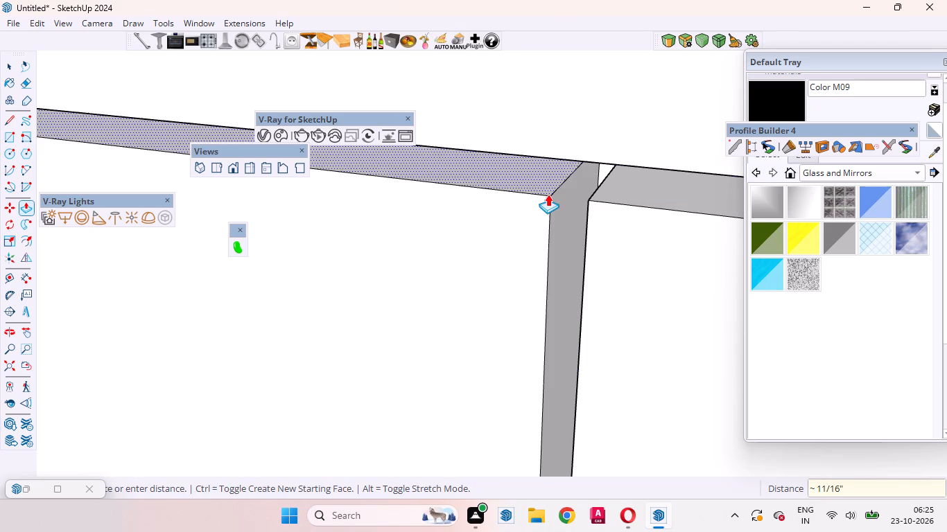
Examine the recessed grooves where the door and loft gaps cross on the longer wardrobe front.
{"action": "scroll", "coordinate": [576, 194], "scroll_direction": "down", "scroll_amount": 20}
{"action": "scroll", "coordinate": [576, 194], "scroll_direction": "down", "scroll_amount": 9}
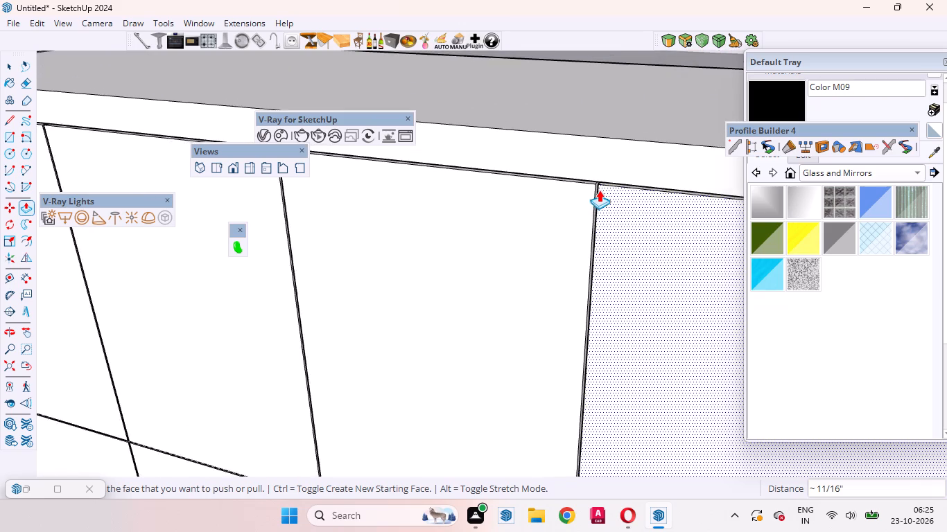
{"action": "scroll", "coordinate": [599, 190], "scroll_direction": "down", "scroll_amount": 11}
{"action": "scroll", "coordinate": [587, 305], "scroll_direction": "up", "scroll_amount": 6}
{"action": "scroll", "coordinate": [548, 387], "scroll_direction": "up", "scroll_amount": 8}
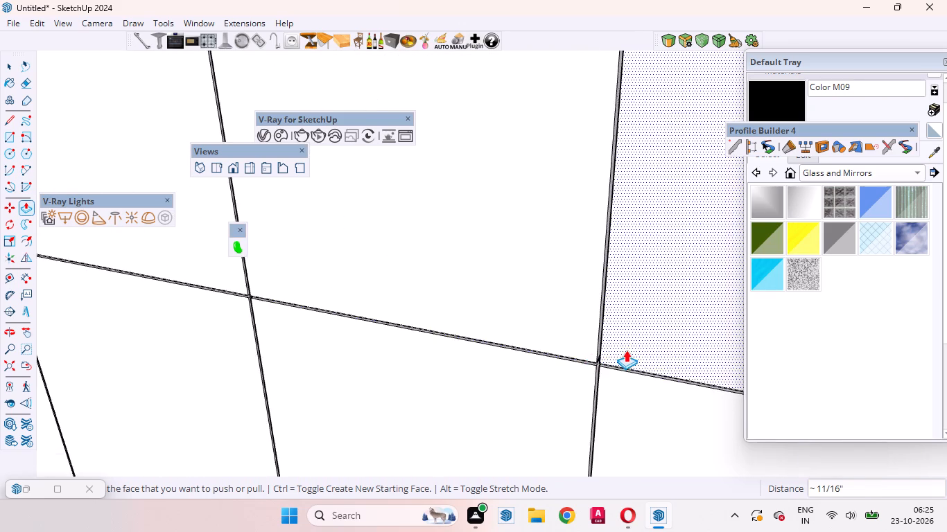
{"action": "scroll", "coordinate": [626, 350], "scroll_direction": "up", "scroll_amount": 4}
{"action": "middle_click_drag", "start_coordinate": [585, 382], "coordinate": [587, 370]}
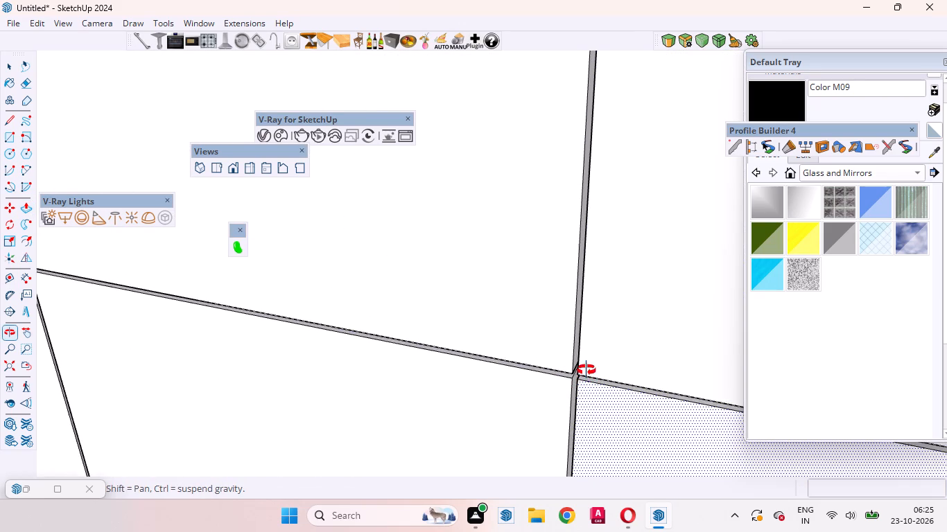
{"action": "middle_click_drag", "start_coordinate": [587, 370], "coordinate": [618, 223]}
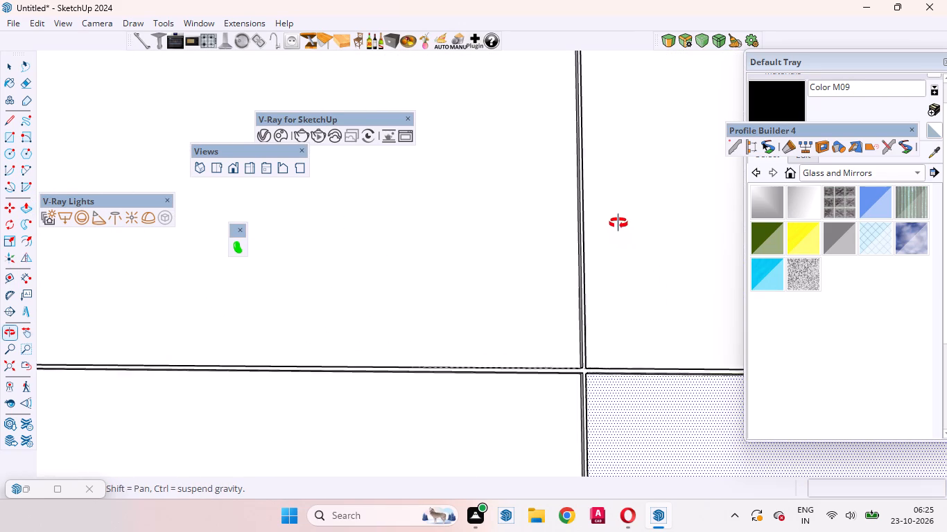
{"action": "middle_click_drag", "start_coordinate": [618, 223], "coordinate": [714, 312]}
{"action": "scroll", "coordinate": [654, 312], "scroll_direction": "down", "scroll_amount": 12}
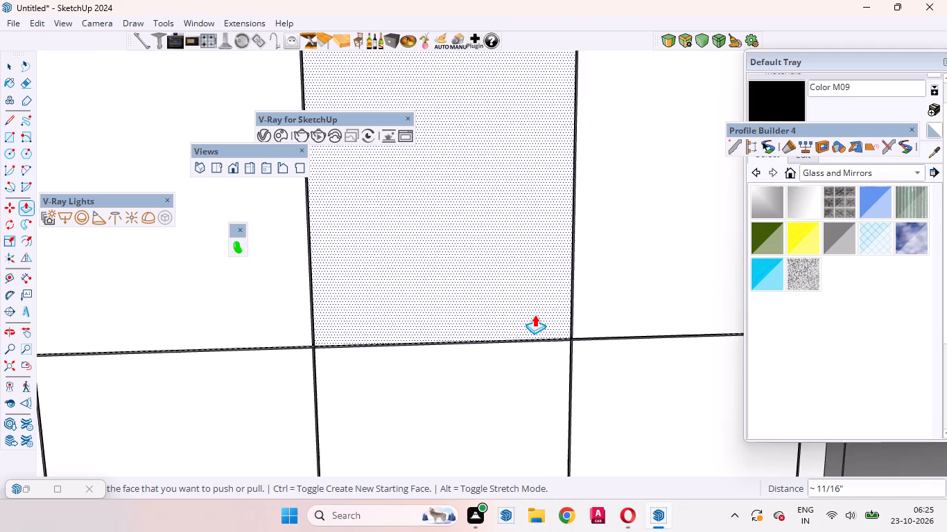
{"action": "scroll", "coordinate": [535, 314], "scroll_direction": "down", "scroll_amount": 10}
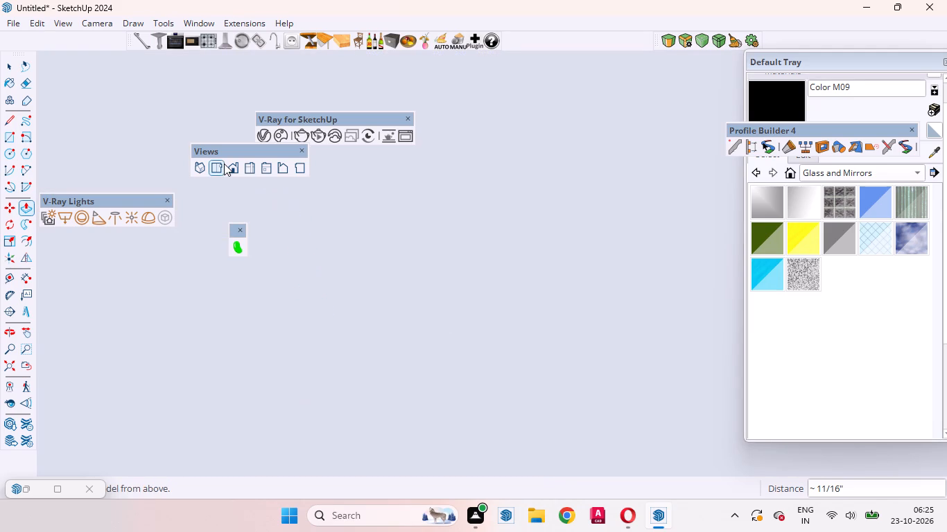
Switch to the top view and show the whole floor plan.
{"action": "left_click", "coordinate": [227, 168]}
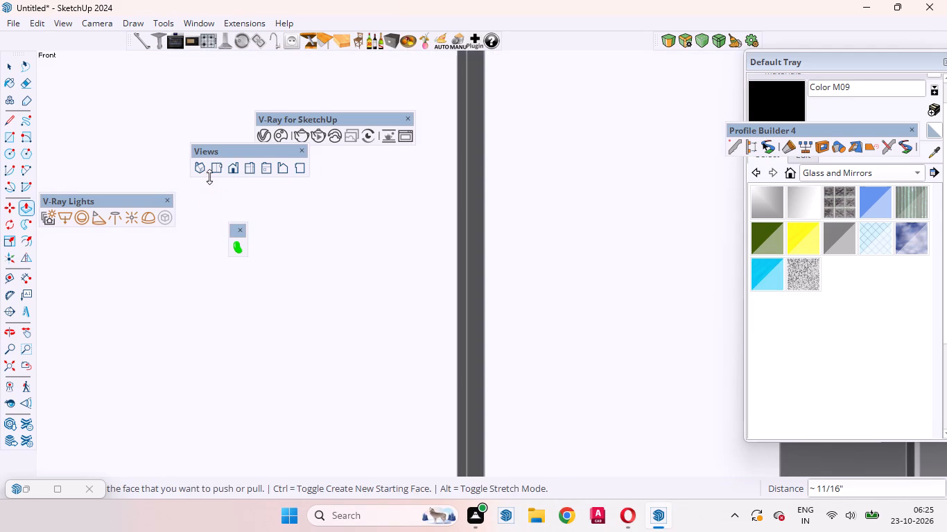
{"action": "left_click", "coordinate": [213, 167]}
{"action": "scroll", "coordinate": [428, 298], "scroll_direction": "down", "scroll_amount": 14}
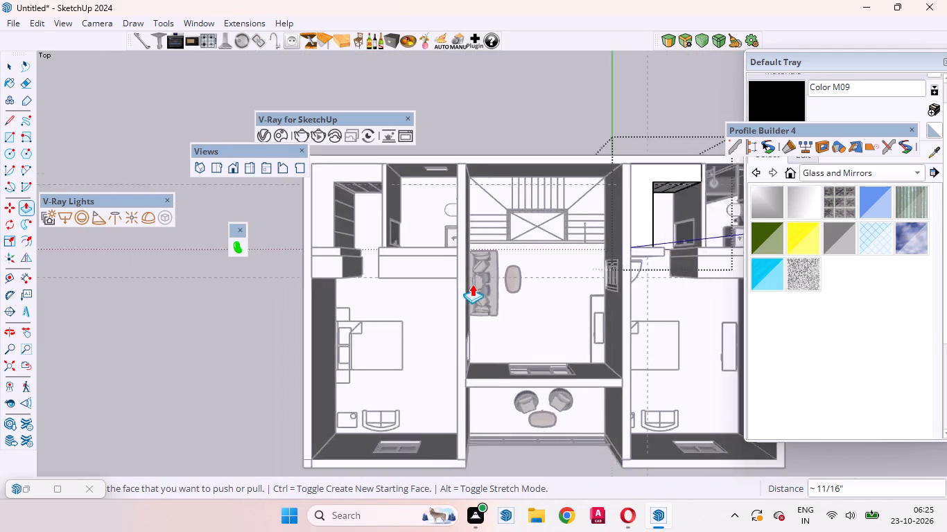
Push the connected gap face of the L-shaped wardrobe's shorter front 18 mm inward to recess its grooves.
{"action": "scroll", "coordinate": [472, 284], "scroll_direction": "down", "scroll_amount": 2}
{"action": "scroll", "coordinate": [614, 245], "scroll_direction": "up", "scroll_amount": 16}
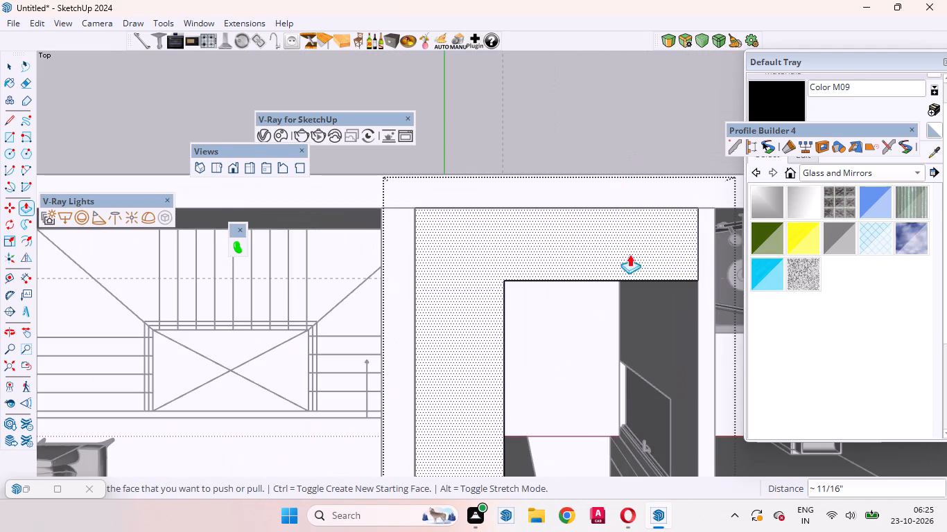
{"action": "scroll", "coordinate": [629, 254], "scroll_direction": "up", "scroll_amount": 6}
{"action": "middle_click_drag", "start_coordinate": [600, 281], "coordinate": [455, 100]}
{"action": "scroll", "coordinate": [535, 103], "scroll_direction": "up", "scroll_amount": 14}
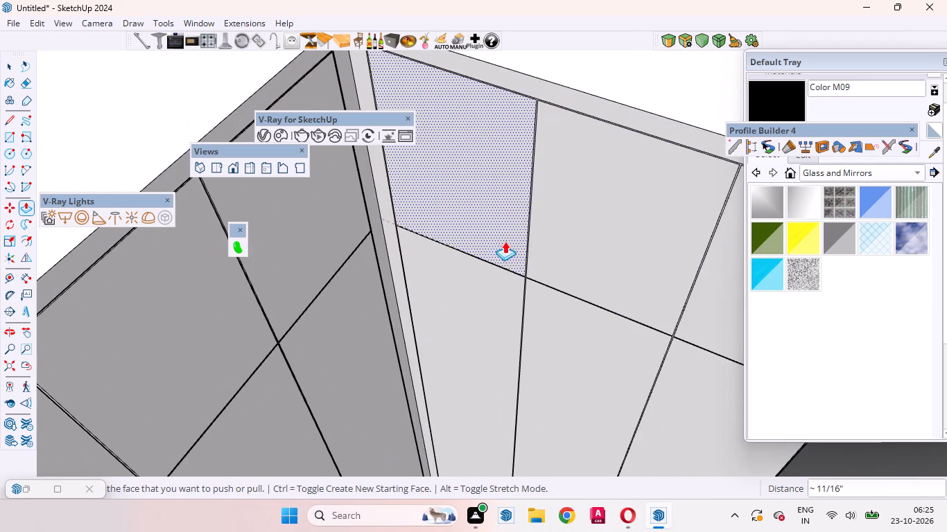
{"action": "scroll", "coordinate": [505, 258], "scroll_direction": "up", "scroll_amount": 10}
{"action": "scroll", "coordinate": [536, 293], "scroll_direction": "up", "scroll_amount": 13}
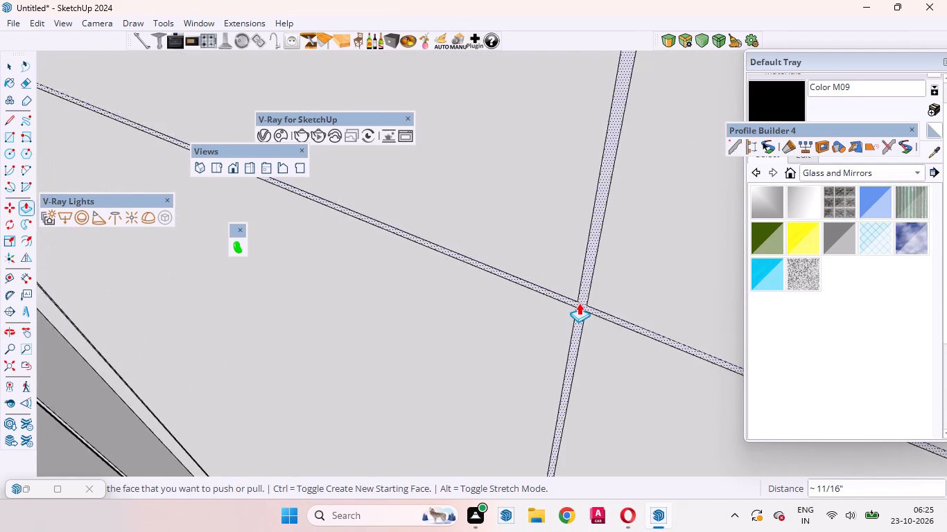
{"action": "scroll", "coordinate": [579, 303], "scroll_direction": "up", "scroll_amount": 2}
{"action": "double_click", "coordinate": [579, 303]}
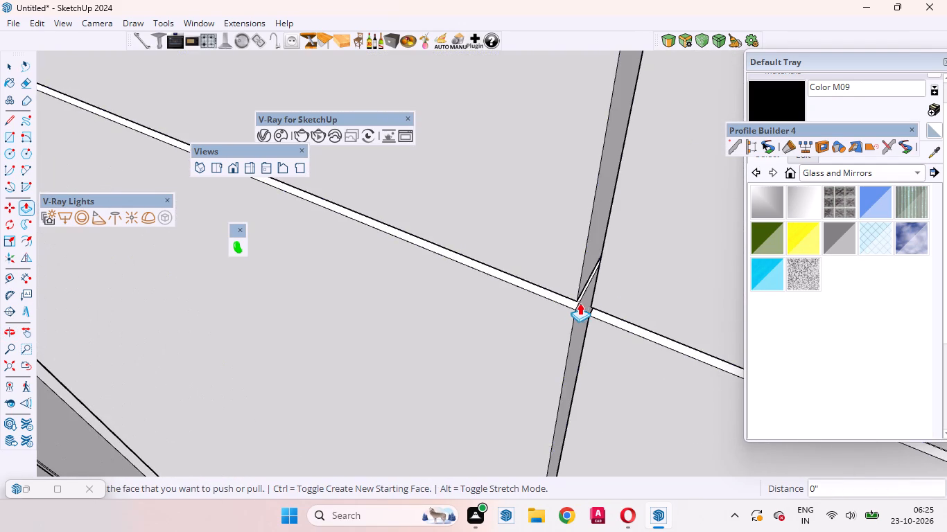
{"action": "scroll", "coordinate": [584, 303], "scroll_direction": "down", "scroll_amount": 20}
{"action": "scroll", "coordinate": [584, 303], "scroll_direction": "down", "scroll_amount": 15}
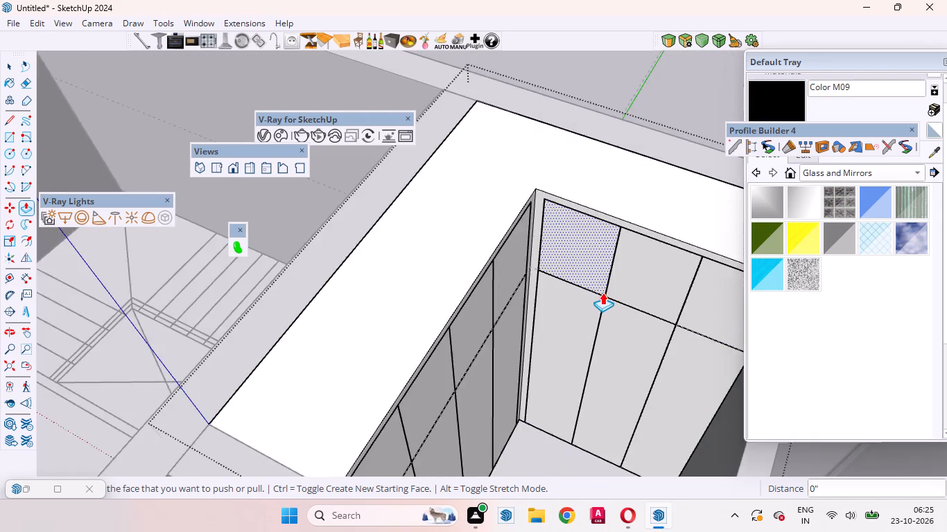
{"action": "scroll", "coordinate": [602, 292], "scroll_direction": "down", "scroll_amount": 18}
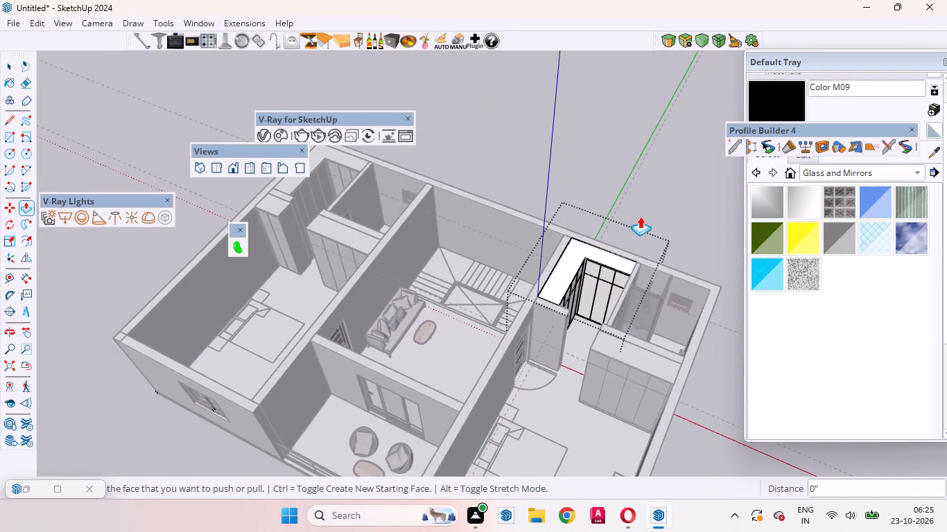
{"action": "key", "text": "space"}
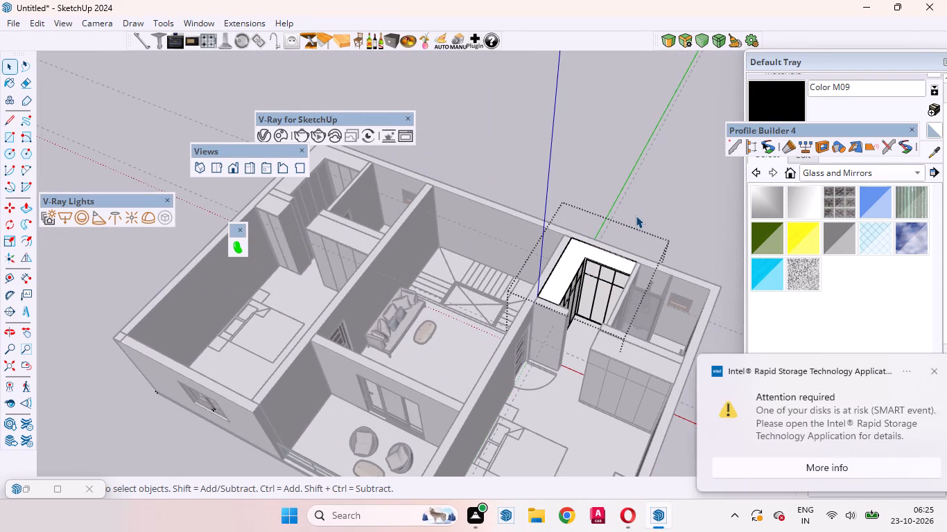
Examine the recessed grooves on both fronts of the L-shaped wardrobe, especially where the loft gaps meet the side walls.
{"action": "scroll", "coordinate": [649, 304], "scroll_direction": "up", "scroll_amount": 17}
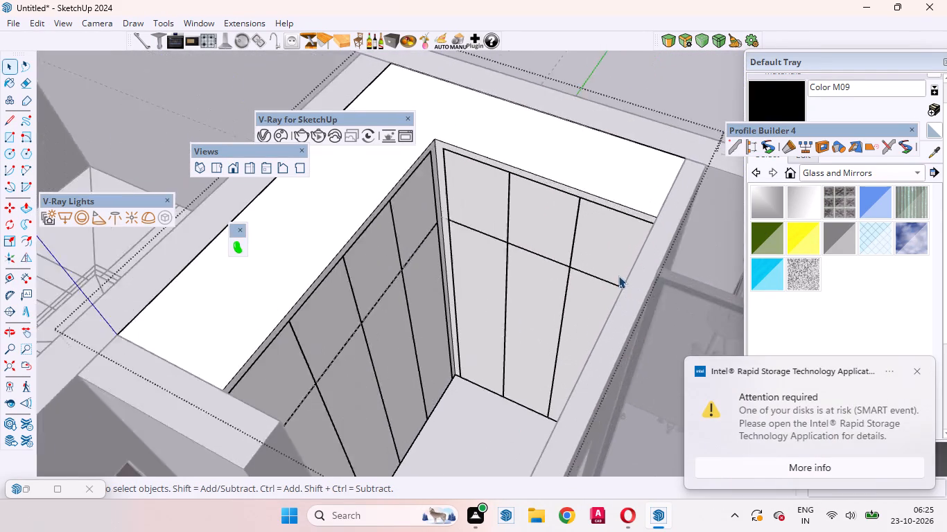
{"action": "scroll", "coordinate": [618, 276], "scroll_direction": "up", "scroll_amount": 5}
{"action": "middle_click_drag", "start_coordinate": [620, 274], "coordinate": [715, 307]}
{"action": "scroll", "coordinate": [720, 149], "scroll_direction": "up", "scroll_amount": 6}
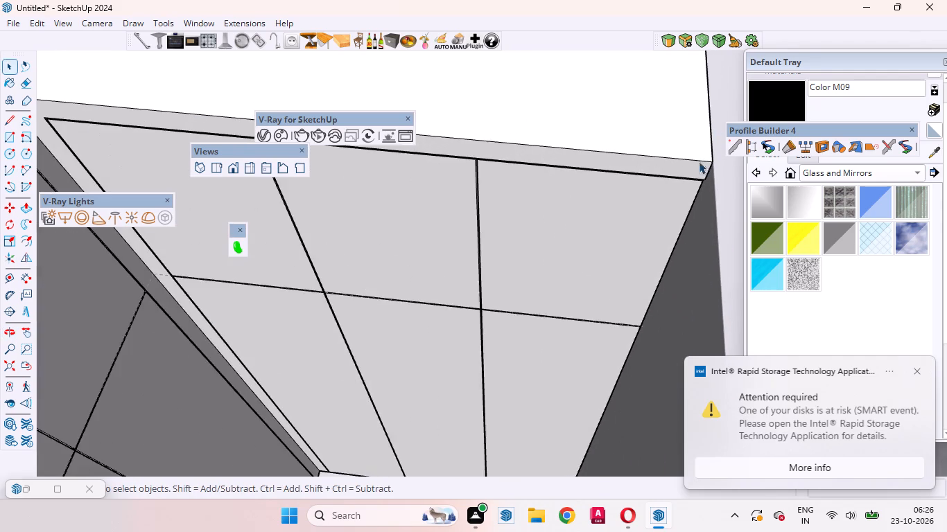
{"action": "scroll", "coordinate": [699, 161], "scroll_direction": "up", "scroll_amount": 17}
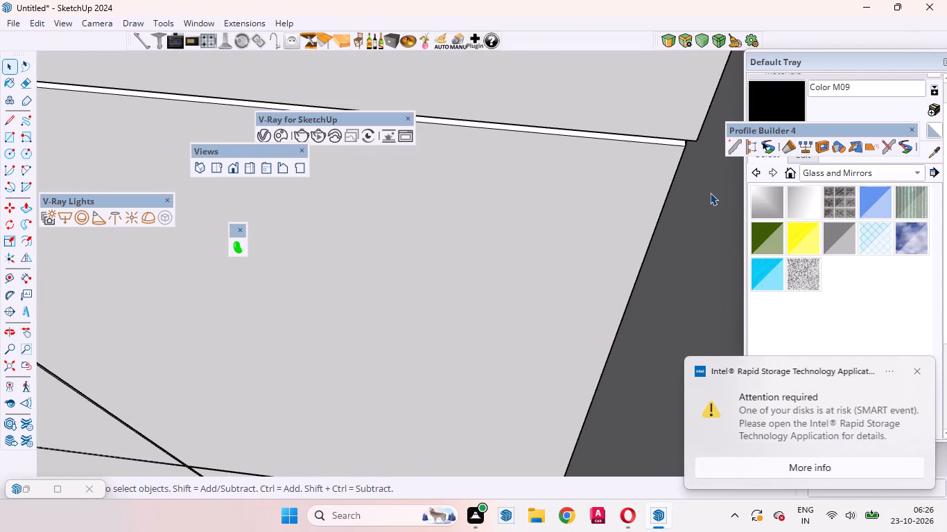
{"action": "middle_click_drag", "start_coordinate": [707, 193], "coordinate": [701, 190]}
{"action": "scroll", "coordinate": [719, 204], "scroll_direction": "down", "scroll_amount": 1}
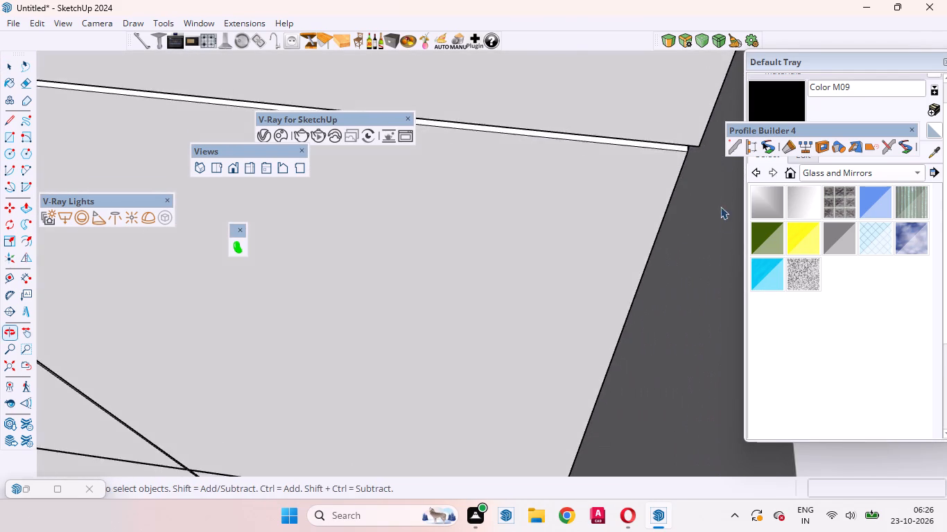
{"action": "scroll", "coordinate": [720, 206], "scroll_direction": "down", "scroll_amount": 20}
{"action": "scroll", "coordinate": [720, 206], "scroll_direction": "down", "scroll_amount": 11}
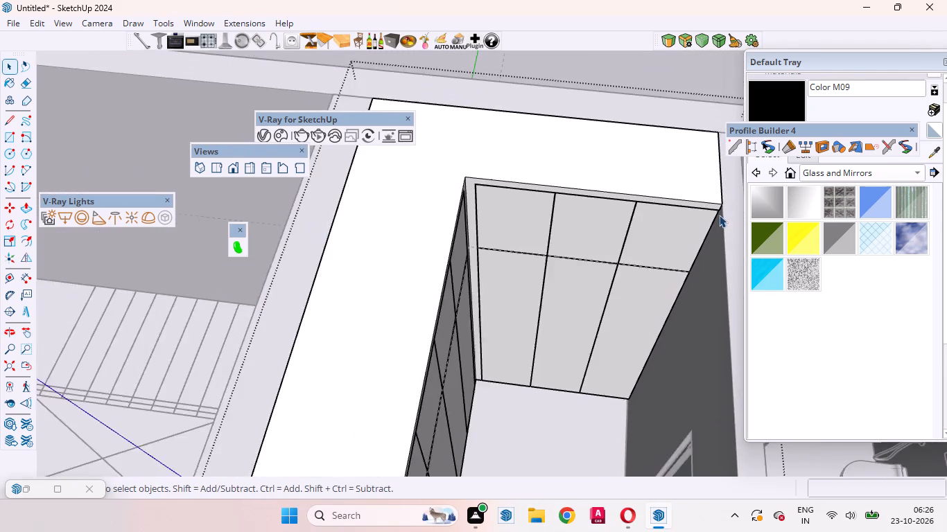
{"action": "scroll", "coordinate": [719, 215], "scroll_direction": "down", "scroll_amount": 5}
{"action": "middle_click_drag", "start_coordinate": [680, 341], "coordinate": [455, 281]}
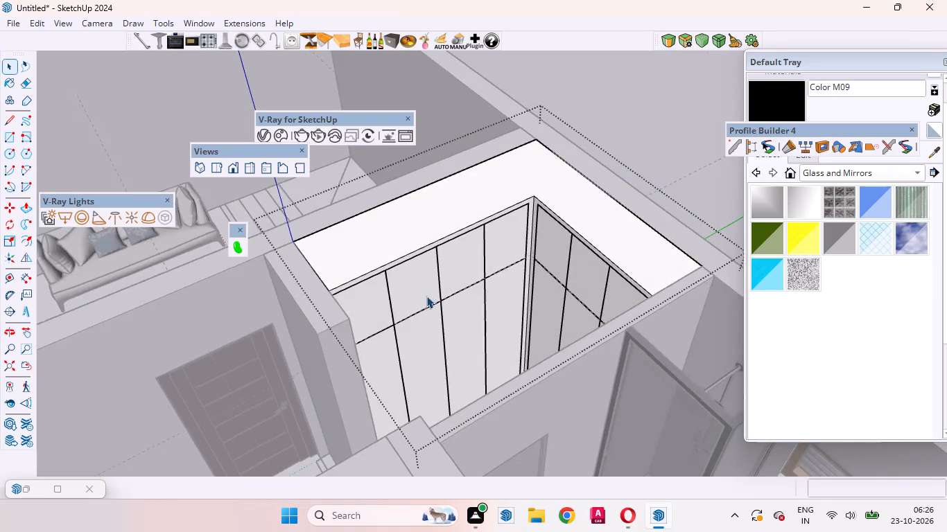
{"action": "scroll", "coordinate": [426, 296], "scroll_direction": "up", "scroll_amount": 5}
{"action": "scroll", "coordinate": [495, 276], "scroll_direction": "down", "scroll_amount": 5}
{"action": "middle_click_drag", "start_coordinate": [514, 297], "coordinate": [351, 339]}
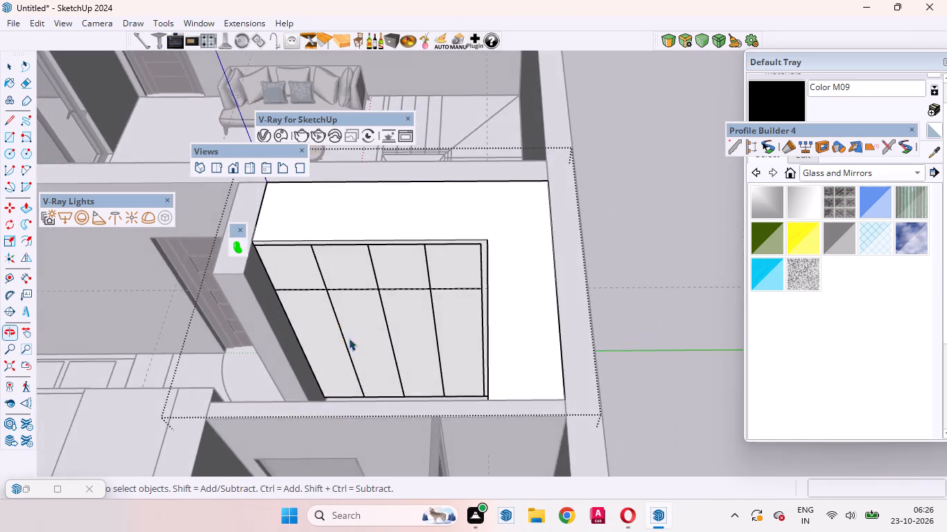
{"action": "scroll", "coordinate": [290, 308], "scroll_direction": "up", "scroll_amount": 20}
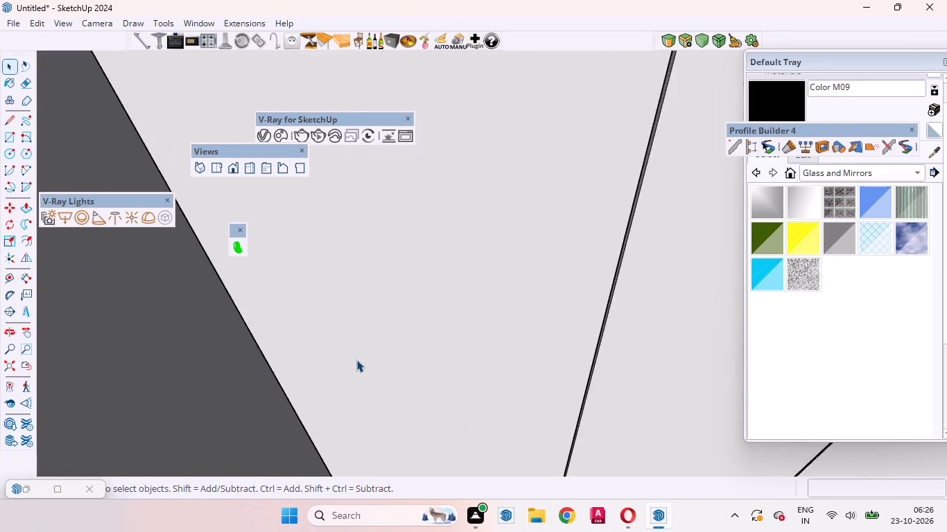
{"action": "scroll", "coordinate": [363, 358], "scroll_direction": "down", "scroll_amount": 6}
{"action": "scroll", "coordinate": [264, 240], "scroll_direction": "up", "scroll_amount": 2}
{"action": "middle_click_drag", "start_coordinate": [636, 314], "coordinate": [417, 198]}
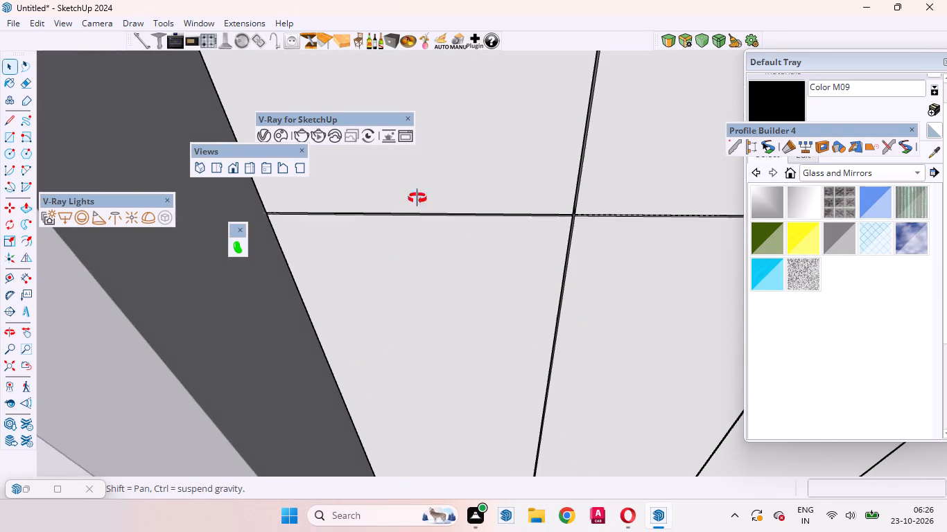
{"action": "middle_click_drag", "start_coordinate": [417, 198], "coordinate": [406, 192]}
{"action": "scroll", "coordinate": [393, 204], "scroll_direction": "up", "scroll_amount": 10}
{"action": "scroll", "coordinate": [336, 215], "scroll_direction": "up", "scroll_amount": 4}
{"action": "middle_click_drag", "start_coordinate": [348, 233], "coordinate": [494, 269]}
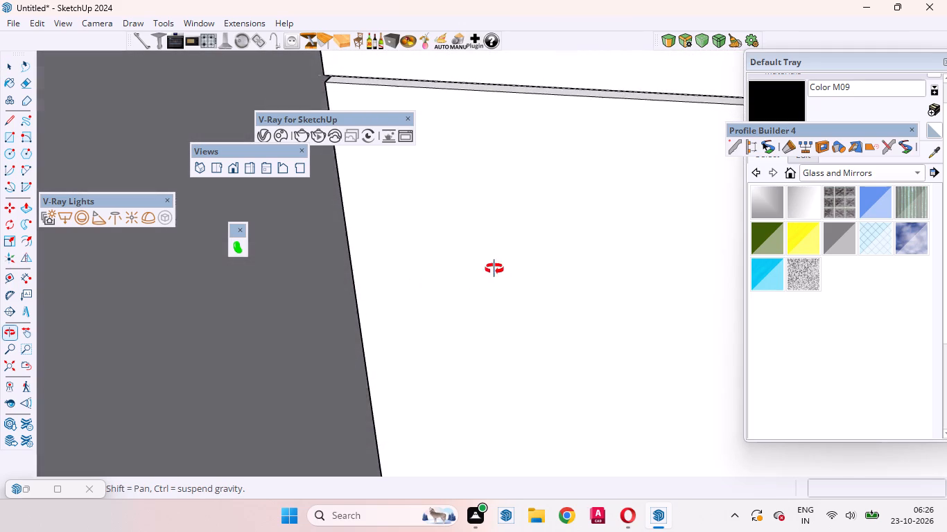
{"action": "middle_click_drag", "start_coordinate": [494, 269], "coordinate": [583, 236]}
{"action": "scroll", "coordinate": [577, 238], "scroll_direction": "down", "scroll_amount": 12}
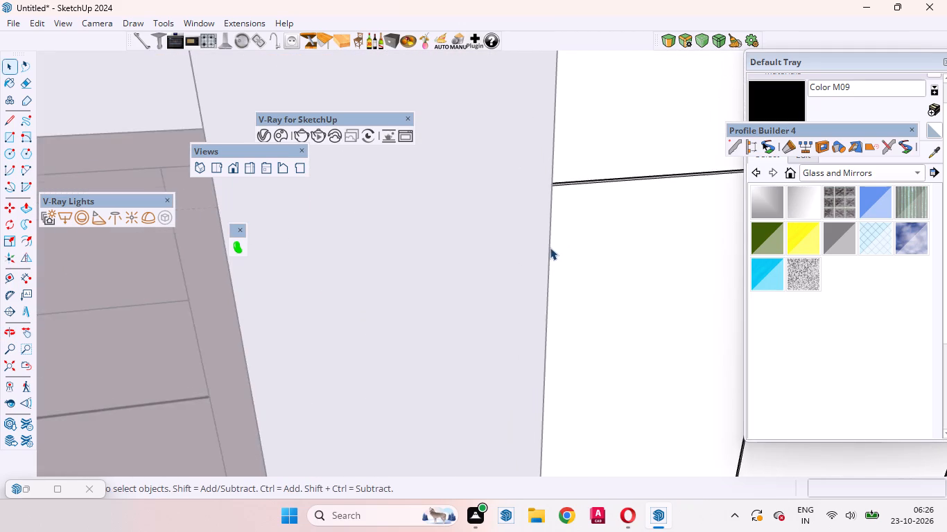
{"action": "scroll", "coordinate": [550, 247], "scroll_direction": "down", "scroll_amount": 11}
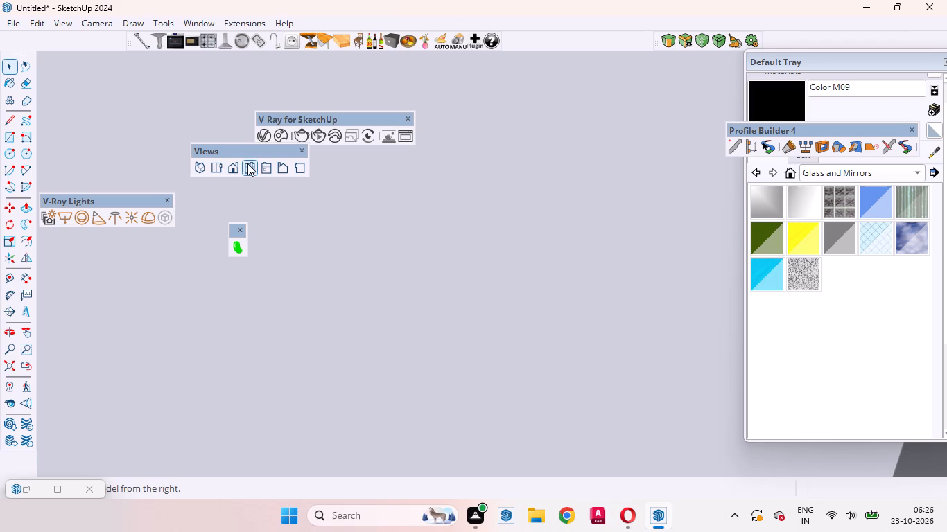
Return to the top view of the whole floor plan and close the L-shaped wardrobe's group.
{"action": "left_click", "coordinate": [219, 166]}
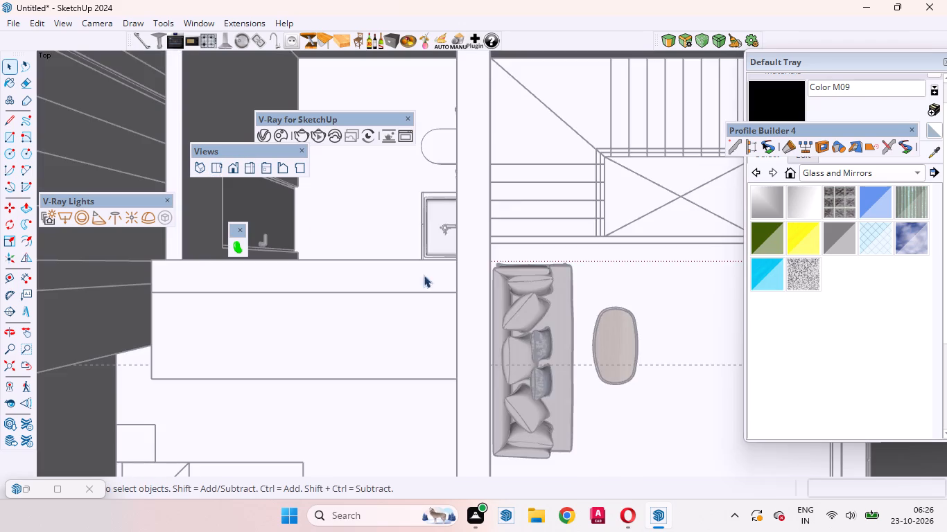
{"action": "scroll", "coordinate": [574, 295], "scroll_direction": "down", "scroll_amount": 20}
{"action": "scroll", "coordinate": [574, 295], "scroll_direction": "down", "scroll_amount": 7}
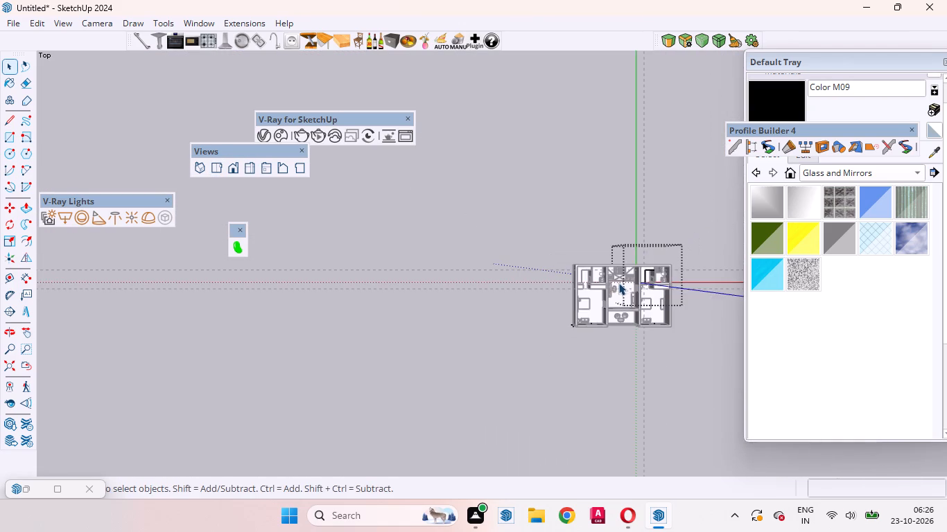
{"action": "scroll", "coordinate": [737, 274], "scroll_direction": "up", "scroll_amount": 11}
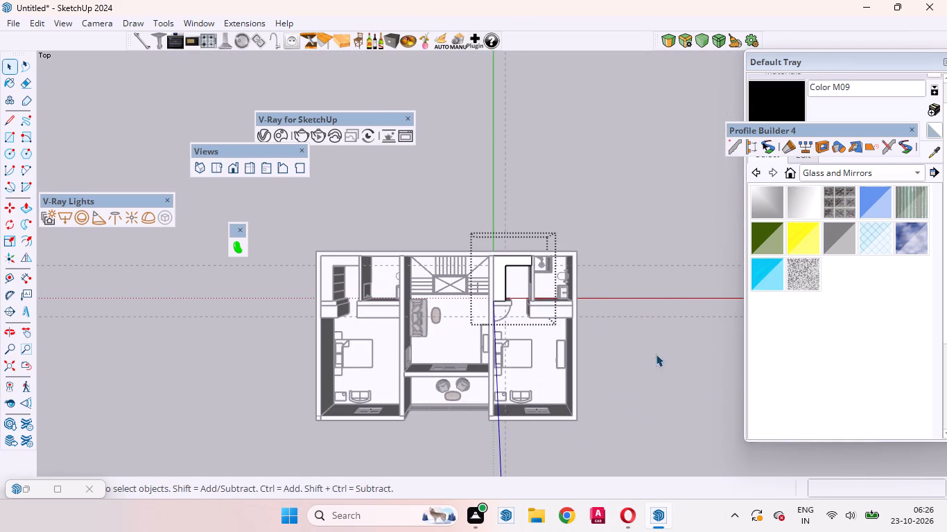
{"action": "left_click", "coordinate": [656, 380]}
Delete the two lengthwise construction guides and the remaining crosswise guide running through the floor plan.
{"action": "scroll", "coordinate": [541, 292], "scroll_direction": "up", "scroll_amount": 4}
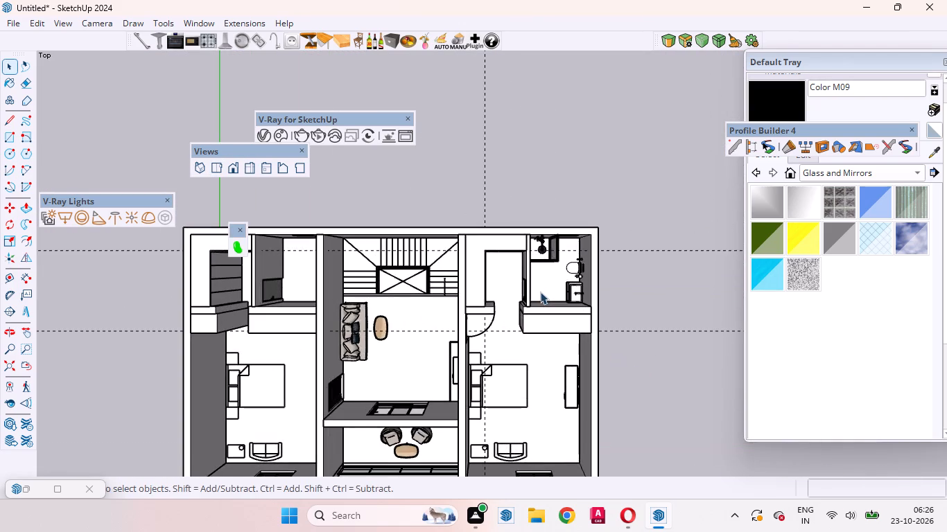
{"action": "scroll", "coordinate": [540, 291], "scroll_direction": "down", "scroll_amount": 5}
{"action": "middle_click_drag", "start_coordinate": [605, 313], "coordinate": [545, 183]}
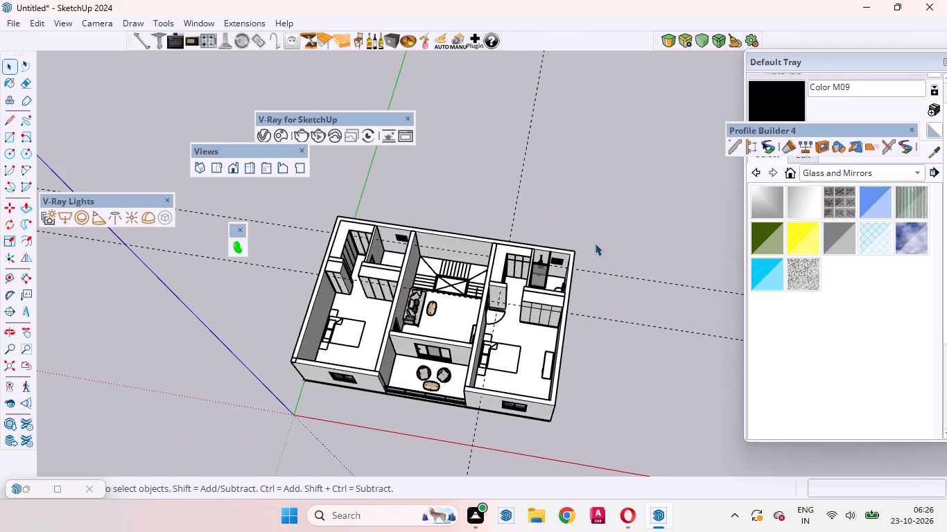
{"action": "scroll", "coordinate": [653, 320], "scroll_direction": "up", "scroll_amount": 3}
{"action": "left_click_drag", "start_coordinate": [668, 348], "coordinate": [620, 247]}
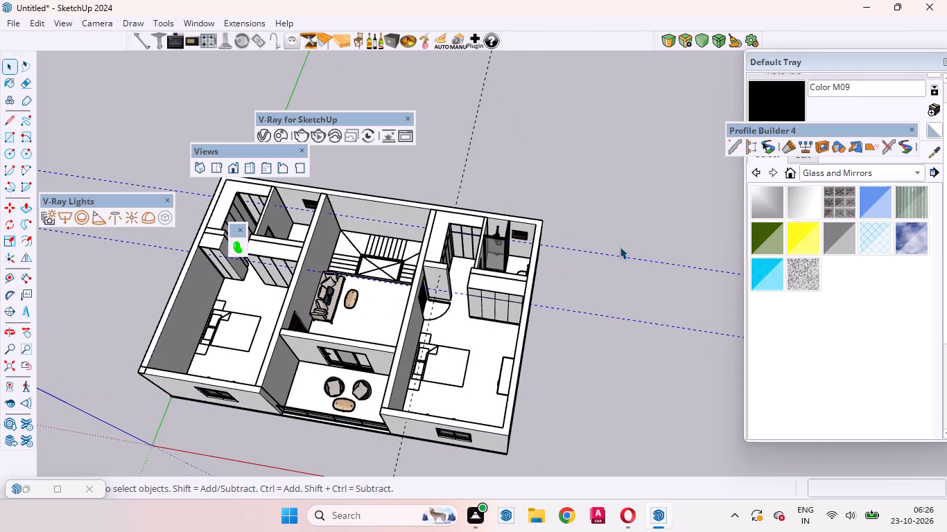
{"action": "key", "text": "Delete"}
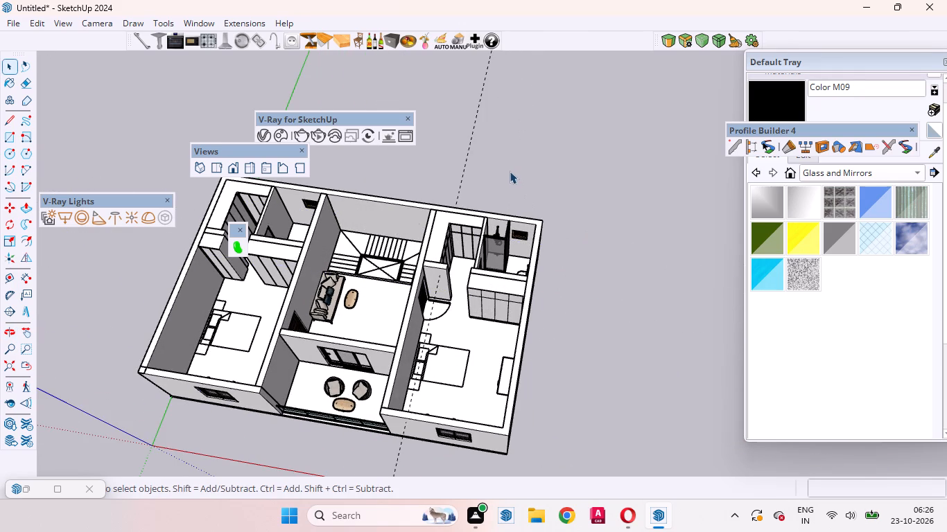
{"action": "left_click_drag", "start_coordinate": [498, 171], "coordinate": [433, 149]}
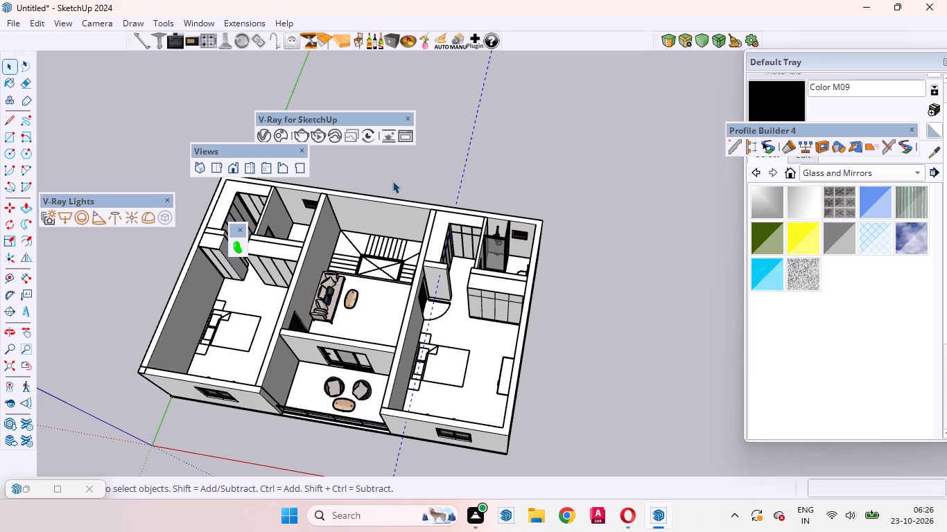
{"action": "key", "text": "Delete"}
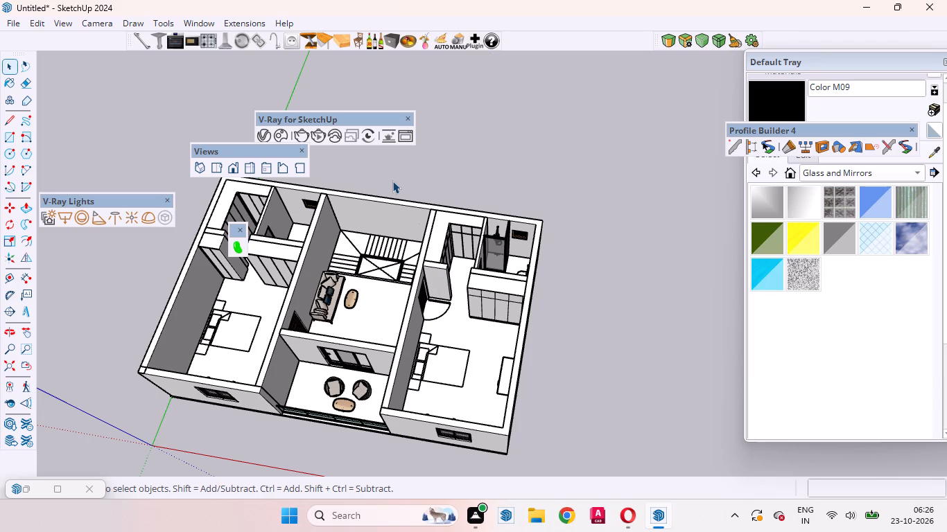
Open the four-door bedroom wardrobe's group for editing and select a door panel face on its front.
{"action": "scroll", "coordinate": [426, 292], "scroll_direction": "up", "scroll_amount": 3}
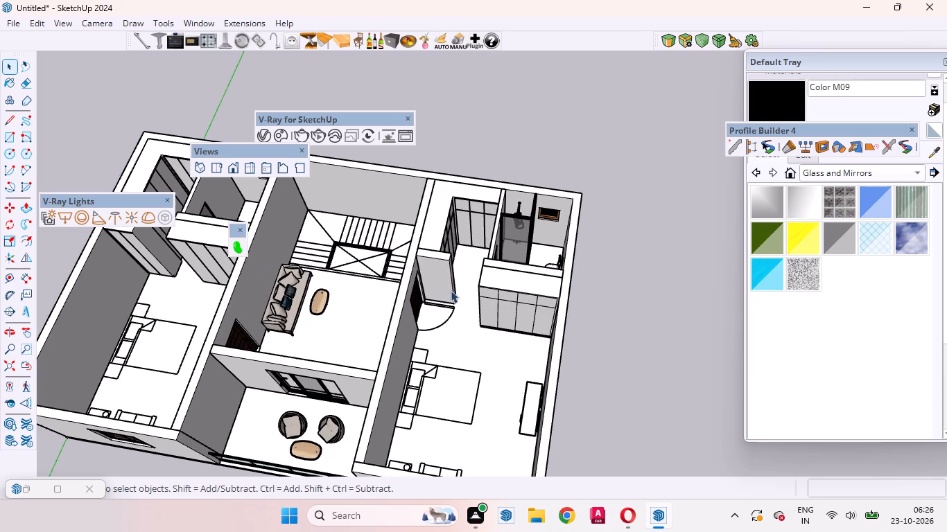
{"action": "middle_click_drag", "start_coordinate": [371, 403], "coordinate": [358, 249]}
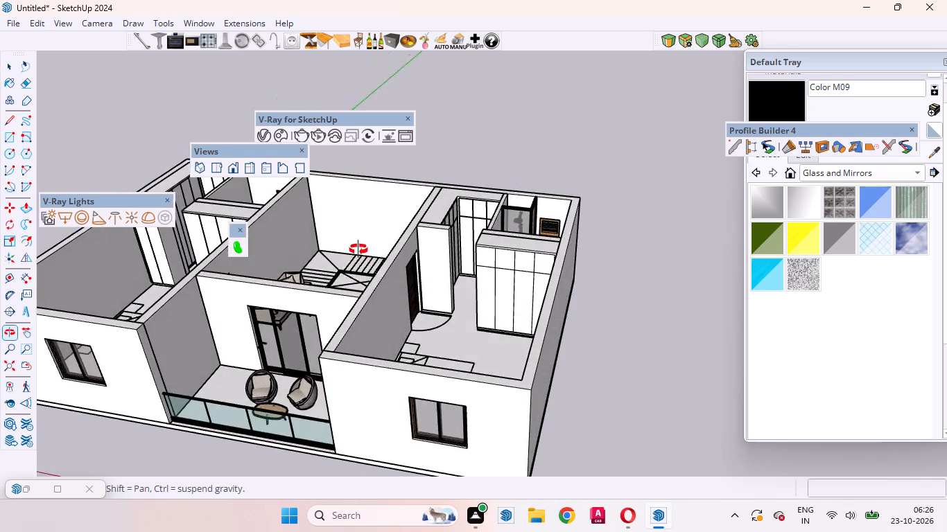
{"action": "middle_click_drag", "start_coordinate": [358, 249], "coordinate": [478, 236]}
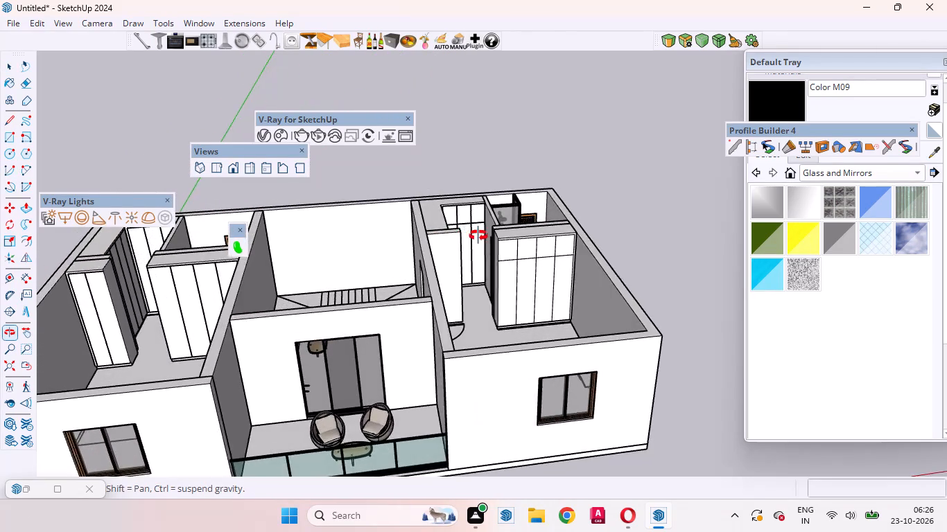
{"action": "middle_click_drag", "start_coordinate": [478, 236], "coordinate": [514, 237]}
{"action": "scroll", "coordinate": [513, 234], "scroll_direction": "up", "scroll_amount": 6}
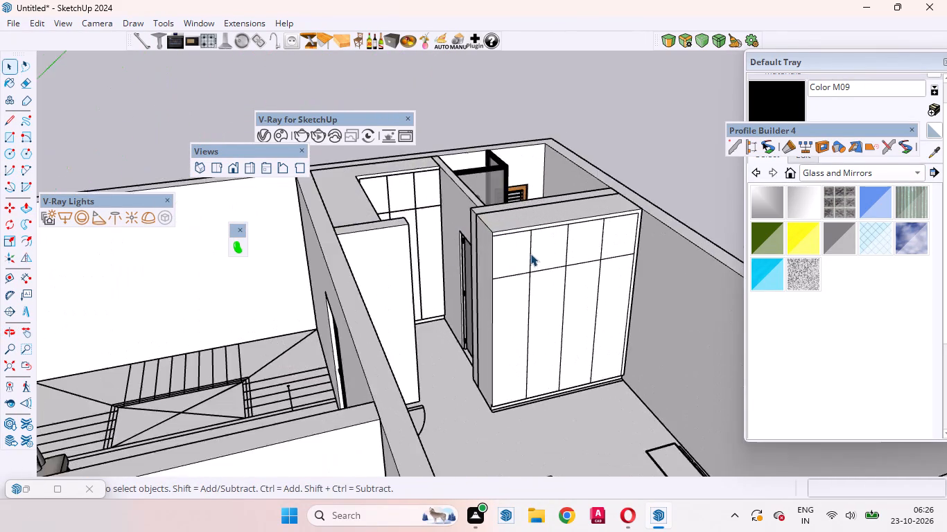
{"action": "scroll", "coordinate": [530, 254], "scroll_direction": "up", "scroll_amount": 14}
{"action": "scroll", "coordinate": [467, 282], "scroll_direction": "up", "scroll_amount": 5}
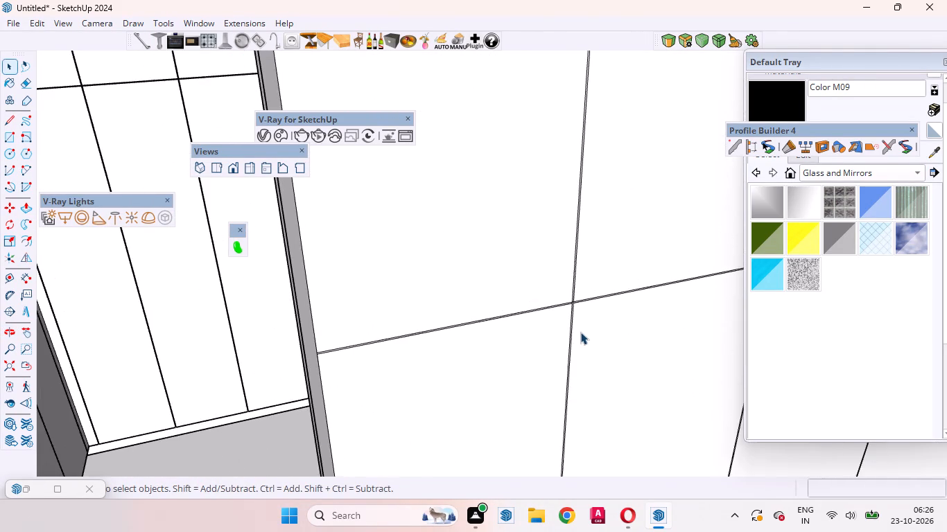
{"action": "scroll", "coordinate": [581, 332], "scroll_direction": "up", "scroll_amount": 11}
{"action": "scroll", "coordinate": [559, 252], "scroll_direction": "up", "scroll_amount": 9}
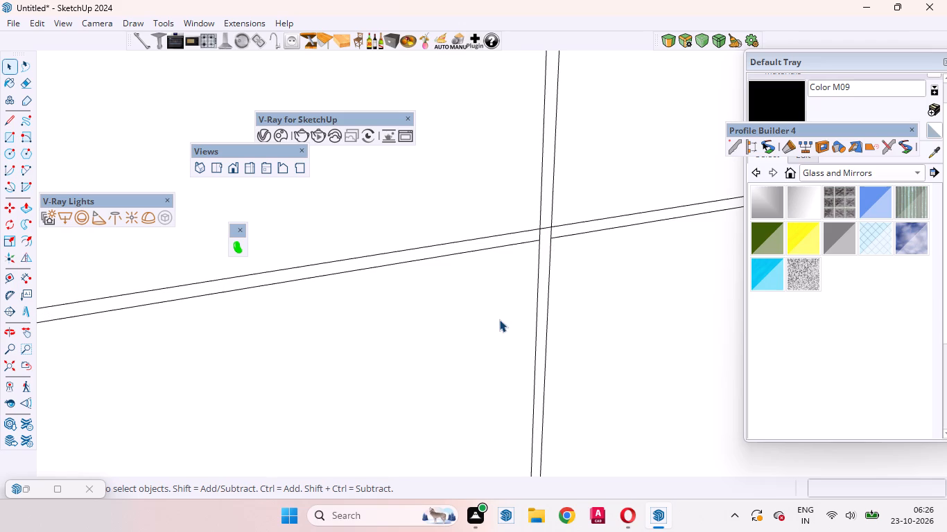
{"action": "left_click", "coordinate": [495, 319]}
{"action": "double_click", "coordinate": [494, 319]}
{"action": "left_click", "coordinate": [438, 404]}
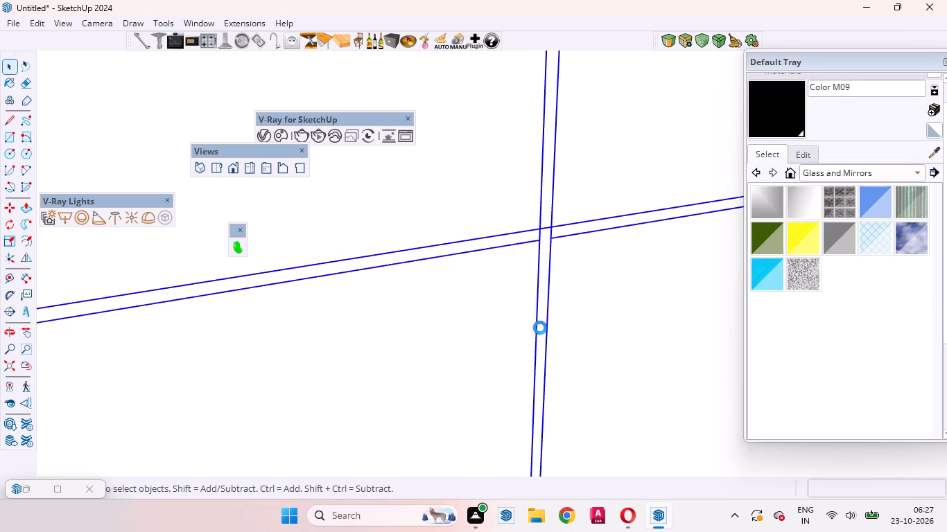
{"action": "left_click", "coordinate": [513, 315]}
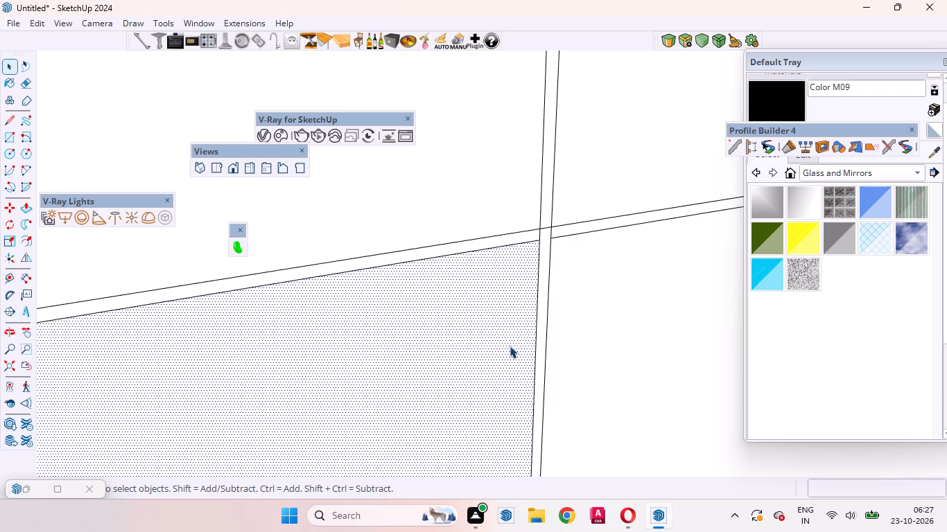
Erase the line segments crossing the junction of the loft gap and the first vertical door gap on the four-door wardrobe.
{"action": "left_click", "coordinate": [25, 87]}
{"action": "scroll", "coordinate": [502, 414], "scroll_direction": "down", "scroll_amount": 3}
{"action": "scroll", "coordinate": [507, 416], "scroll_direction": "down", "scroll_amount": 20}
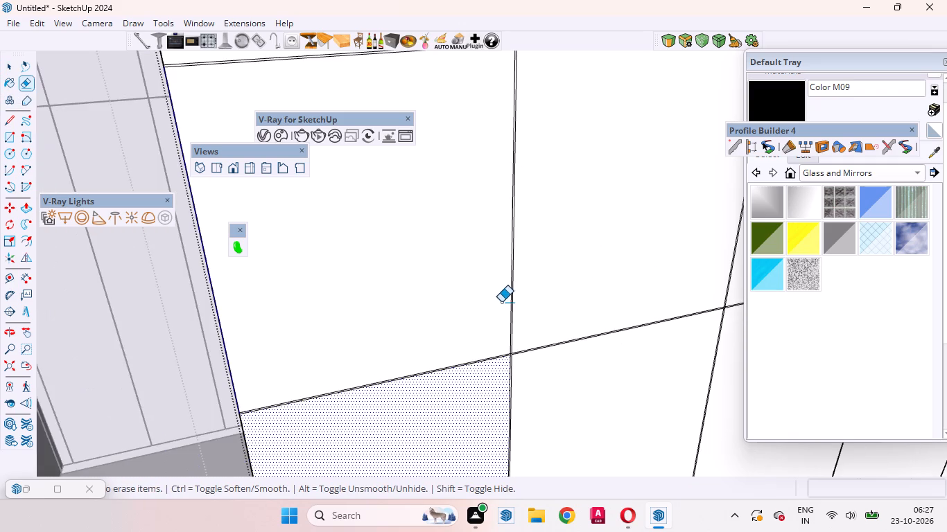
{"action": "scroll", "coordinate": [522, 366], "scroll_direction": "up", "scroll_amount": 18}
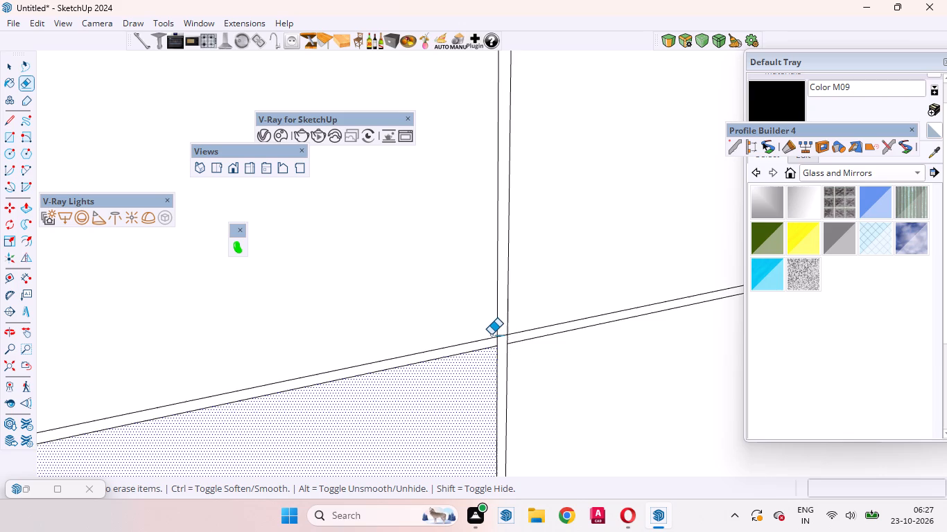
{"action": "scroll", "coordinate": [491, 335], "scroll_direction": "up", "scroll_amount": 20}
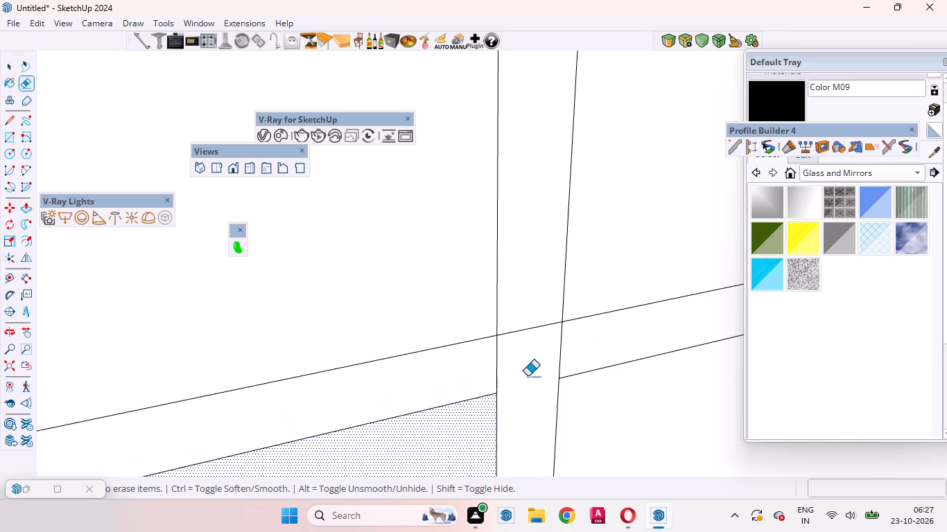
{"action": "left_click_drag", "start_coordinate": [587, 341], "coordinate": [494, 356]}
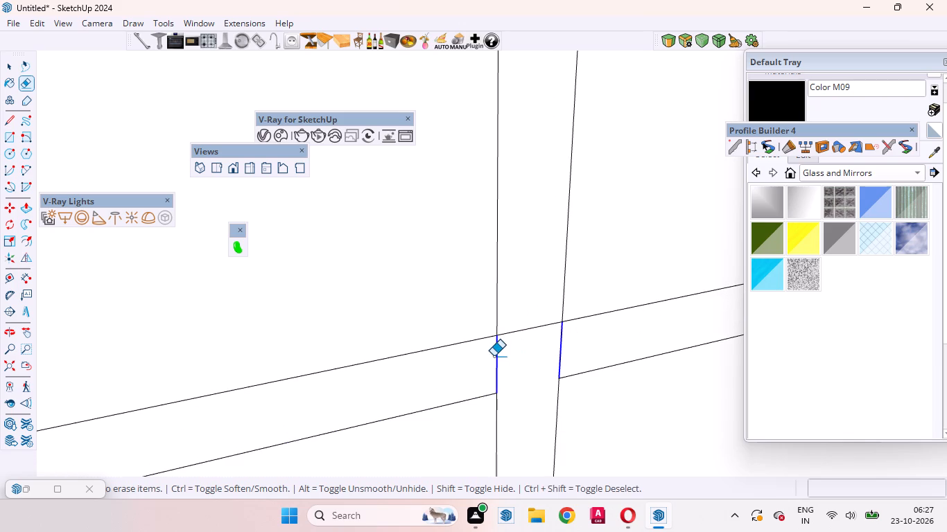
{"action": "left_click_drag", "start_coordinate": [494, 356], "coordinate": [528, 323]}
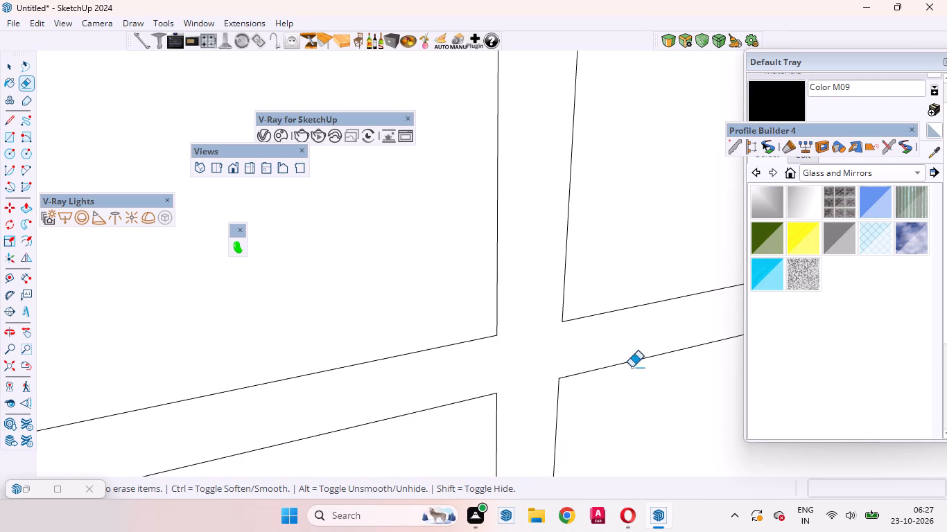
Erase the line segments crossing the junction of the loft gap and the middle vertical door gap.
{"action": "scroll", "coordinate": [652, 410], "scroll_direction": "down", "scroll_amount": 20}
{"action": "scroll", "coordinate": [652, 410], "scroll_direction": "down", "scroll_amount": 6}
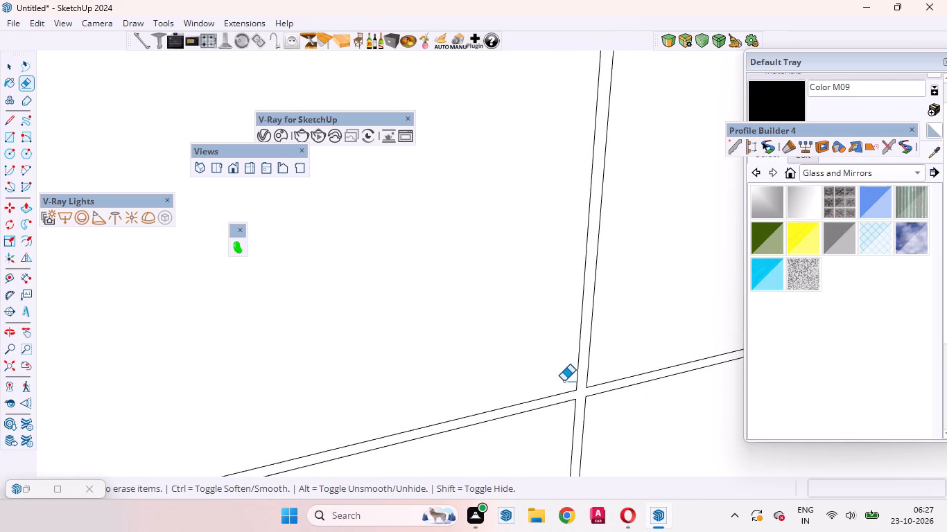
{"action": "scroll", "coordinate": [564, 381], "scroll_direction": "down", "scroll_amount": 20}
{"action": "scroll", "coordinate": [564, 381], "scroll_direction": "down", "scroll_amount": 8}
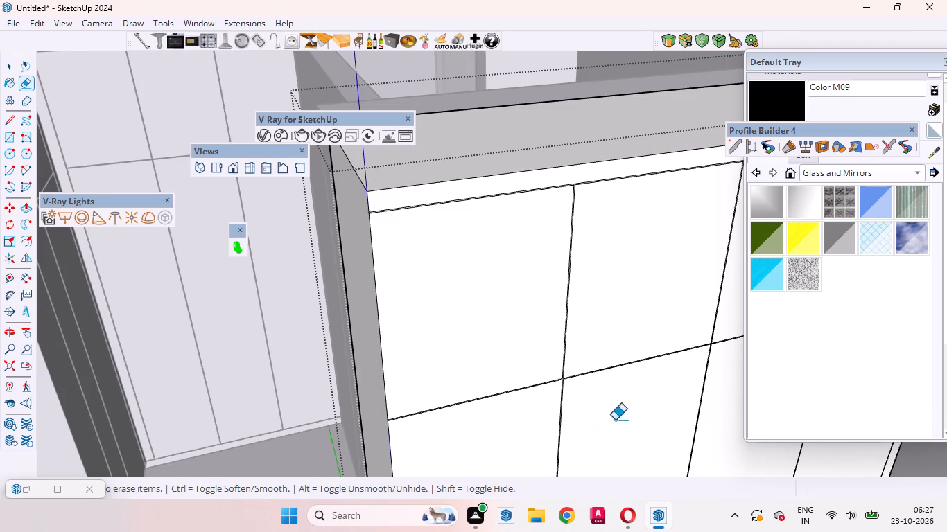
{"action": "scroll", "coordinate": [469, 384], "scroll_direction": "down", "scroll_amount": 3}
{"action": "middle_click_drag", "start_coordinate": [509, 420], "coordinate": [454, 402]}
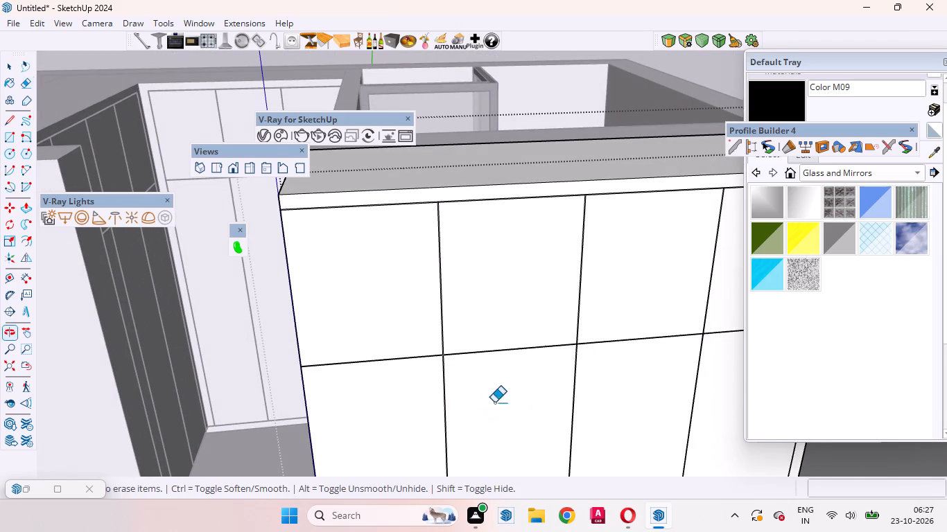
{"action": "scroll", "coordinate": [661, 342], "scroll_direction": "up", "scroll_amount": 15}
{"action": "scroll", "coordinate": [493, 372], "scroll_direction": "up", "scroll_amount": 2}
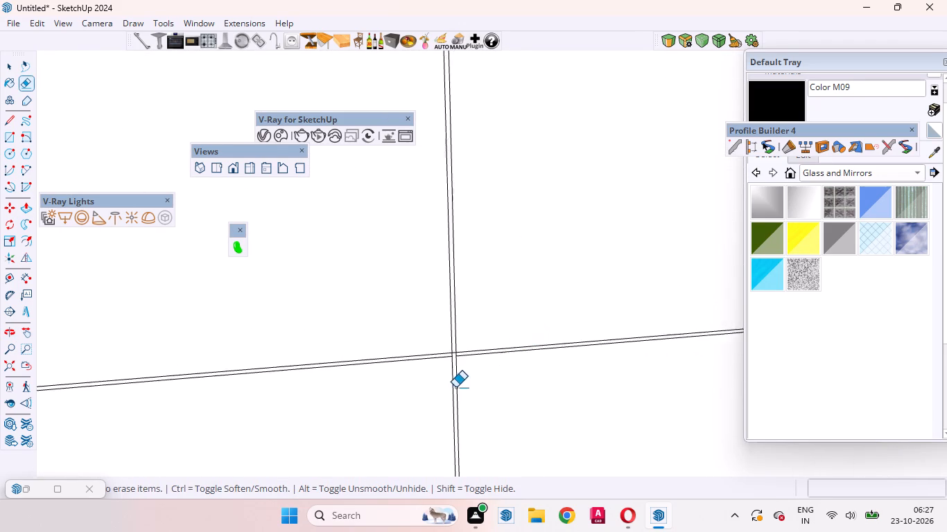
{"action": "scroll", "coordinate": [455, 387], "scroll_direction": "up", "scroll_amount": 12}
{"action": "scroll", "coordinate": [453, 324], "scroll_direction": "up", "scroll_amount": 3}
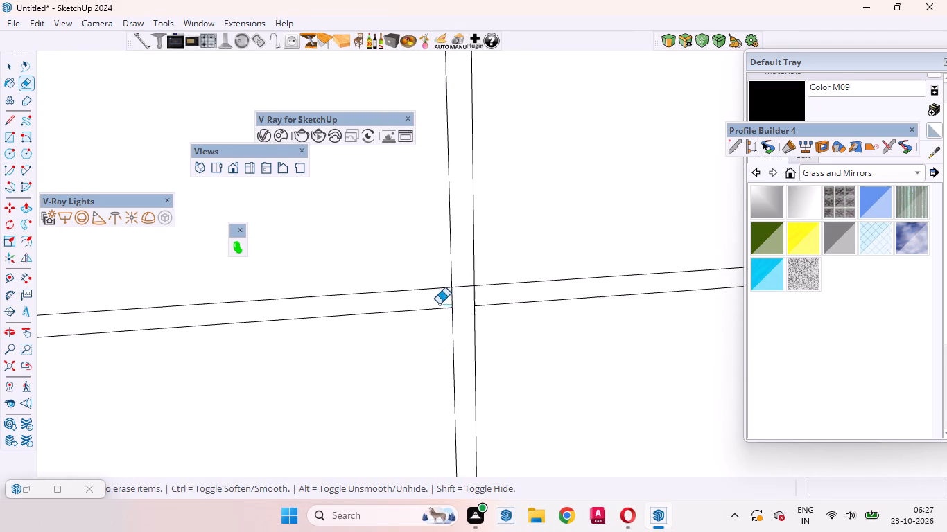
{"action": "scroll", "coordinate": [439, 295], "scroll_direction": "up", "scroll_amount": 6}
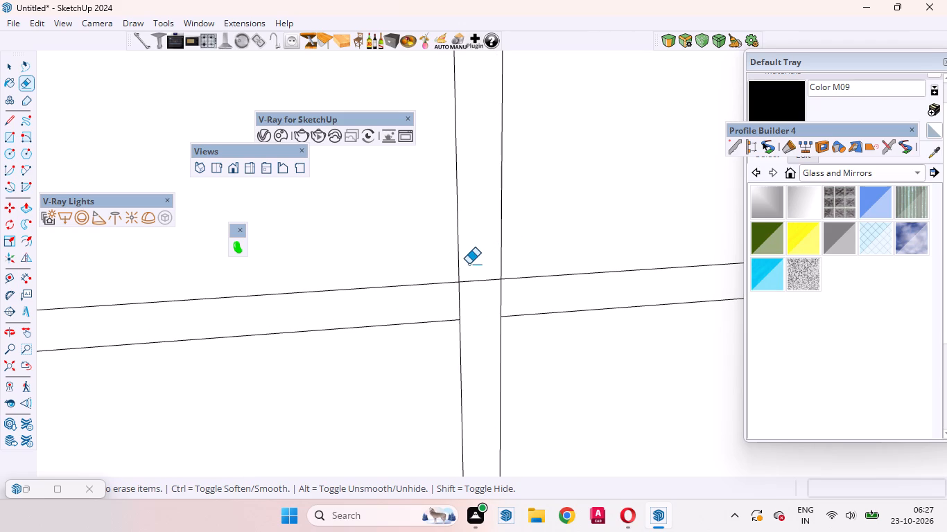
{"action": "left_click_drag", "start_coordinate": [471, 258], "coordinate": [478, 295]}
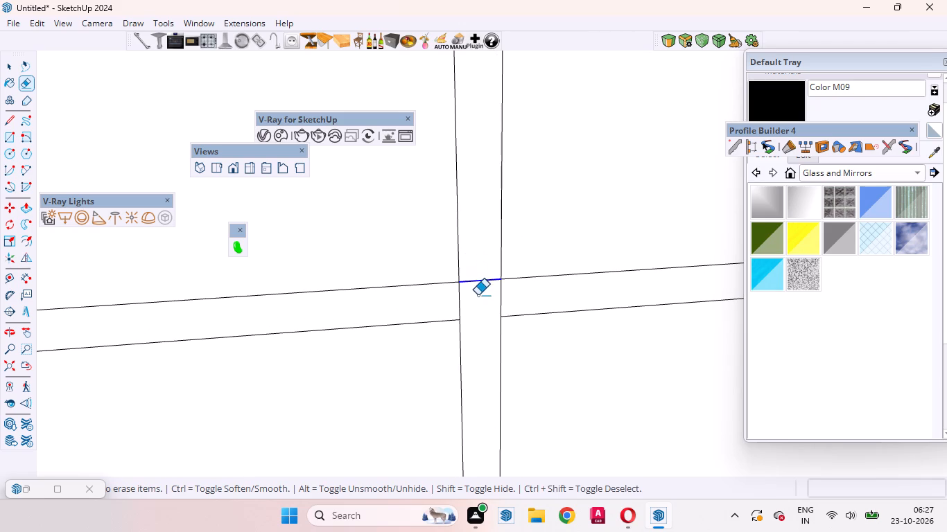
{"action": "left_click_drag", "start_coordinate": [478, 295], "coordinate": [526, 296]}
Erase the line segments crossing the junction of the loft gap and the third vertical door gap.
{"action": "scroll", "coordinate": [532, 326], "scroll_direction": "down", "scroll_amount": 20}
{"action": "scroll", "coordinate": [532, 326], "scroll_direction": "down", "scroll_amount": 6}
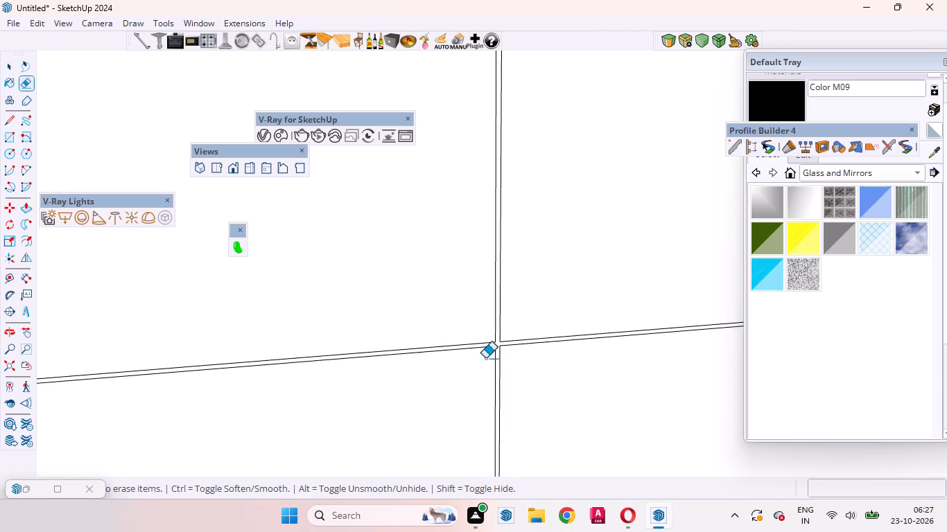
{"action": "scroll", "coordinate": [485, 358], "scroll_direction": "down", "scroll_amount": 20}
{"action": "scroll", "coordinate": [485, 358], "scroll_direction": "down", "scroll_amount": 1}
{"action": "scroll", "coordinate": [596, 363], "scroll_direction": "up", "scroll_amount": 2}
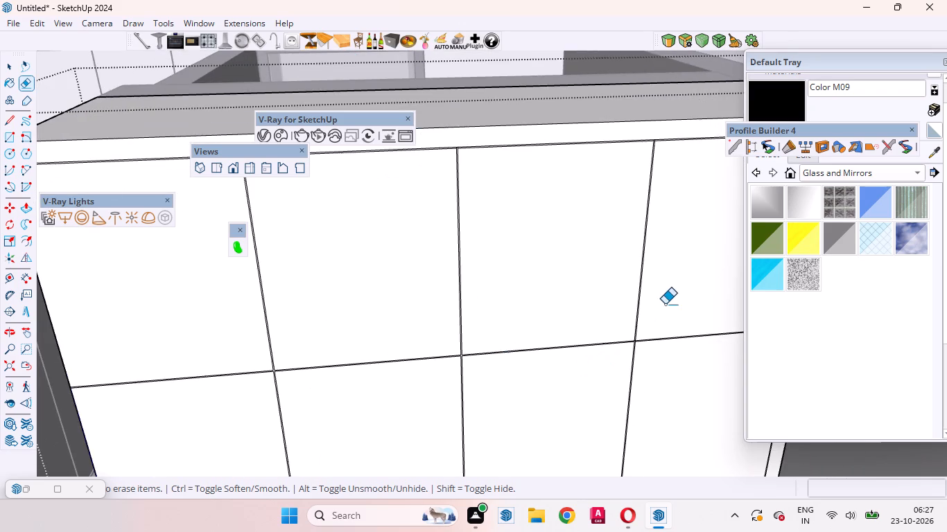
{"action": "scroll", "coordinate": [676, 301], "scroll_direction": "up", "scroll_amount": 12}
{"action": "scroll", "coordinate": [619, 374], "scroll_direction": "up", "scroll_amount": 6}
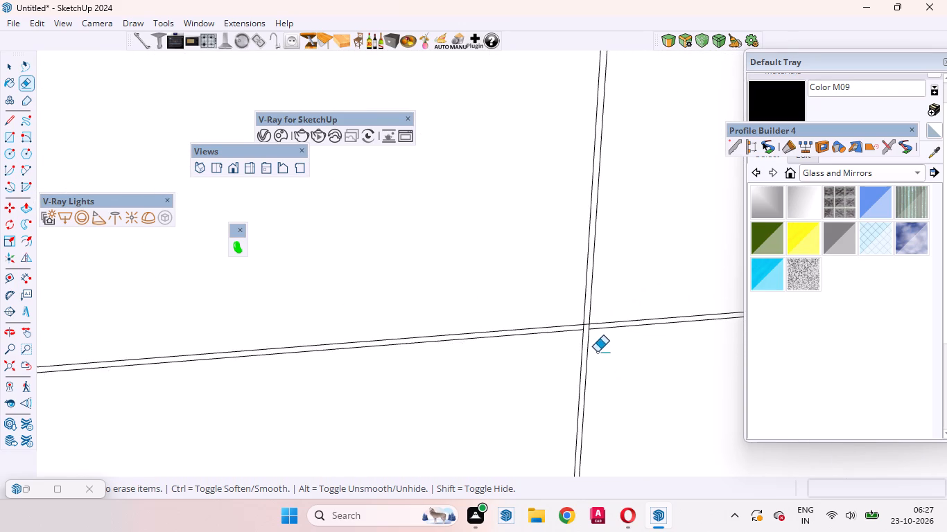
{"action": "scroll", "coordinate": [597, 352], "scroll_direction": "up", "scroll_amount": 13}
{"action": "scroll", "coordinate": [635, 291], "scroll_direction": "up", "scroll_amount": 6}
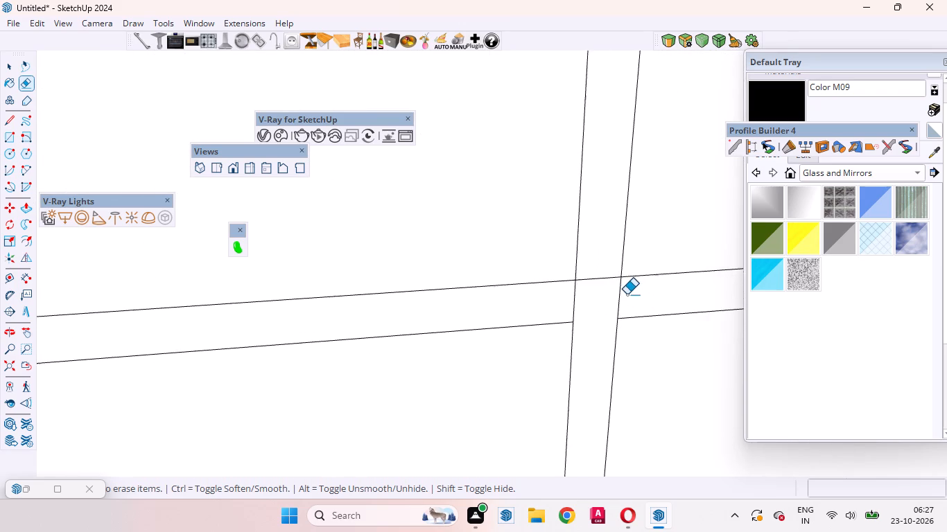
{"action": "scroll", "coordinate": [627, 294], "scroll_direction": "up", "scroll_amount": 4}
{"action": "left_click_drag", "start_coordinate": [587, 251], "coordinate": [551, 317]}
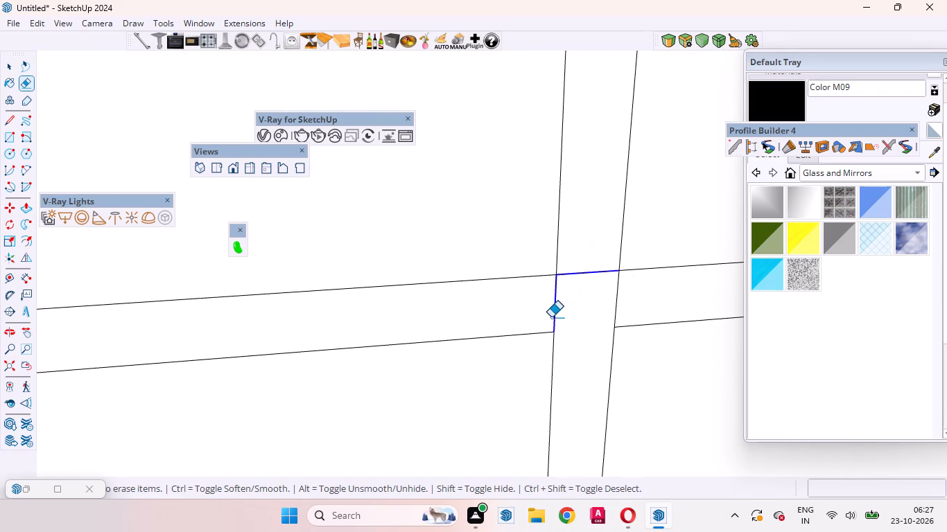
{"action": "left_click_drag", "start_coordinate": [551, 317], "coordinate": [623, 304]}
Erase the two short segments where the loft gap meets the vertical border gap at the front's right-hand side.
{"action": "scroll", "coordinate": [593, 303], "scroll_direction": "down", "scroll_amount": 10}
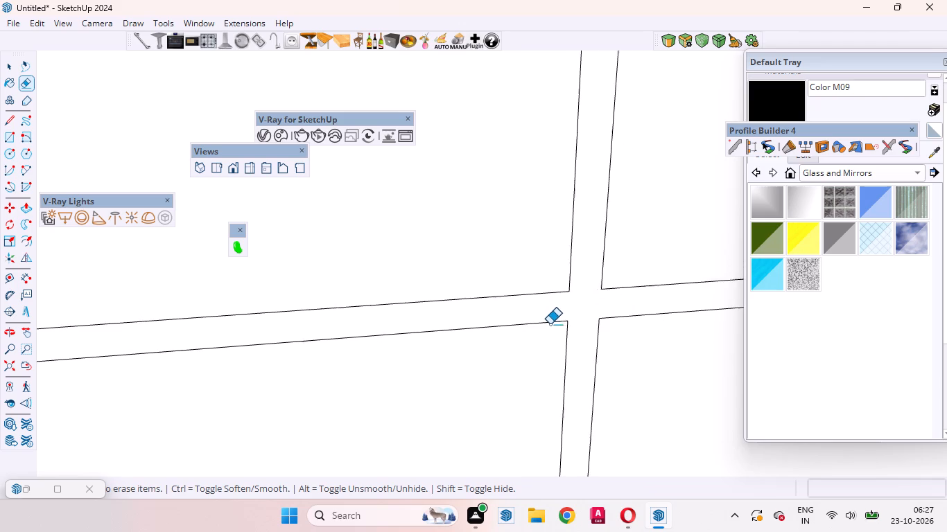
{"action": "scroll", "coordinate": [550, 324], "scroll_direction": "down", "scroll_amount": 20}
{"action": "scroll", "coordinate": [550, 324], "scroll_direction": "down", "scroll_amount": 11}
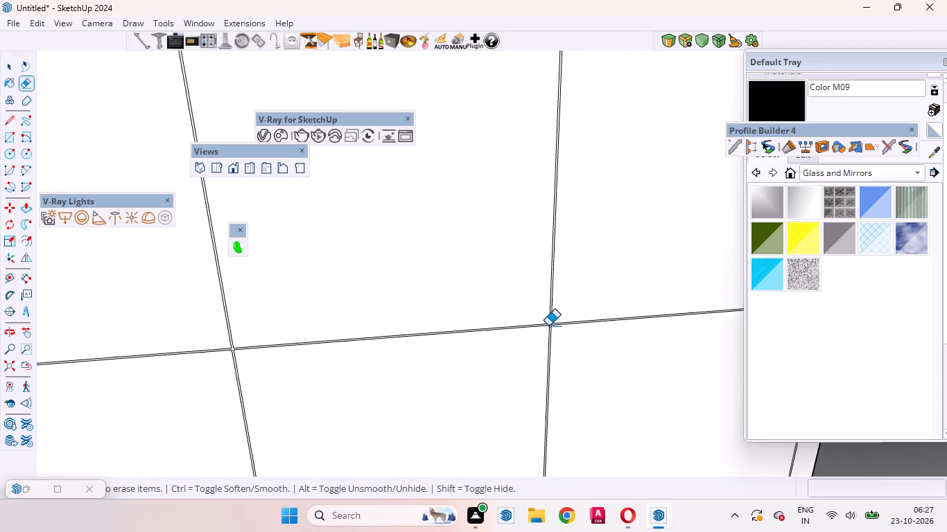
{"action": "scroll", "coordinate": [548, 326], "scroll_direction": "down", "scroll_amount": 12}
{"action": "scroll", "coordinate": [646, 333], "scroll_direction": "up", "scroll_amount": 5}
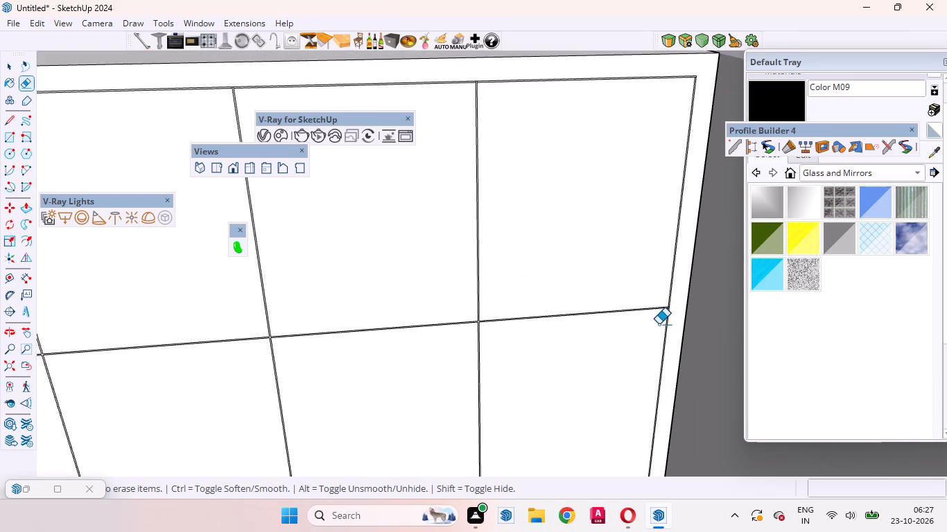
{"action": "scroll", "coordinate": [659, 324], "scroll_direction": "up", "scroll_amount": 19}
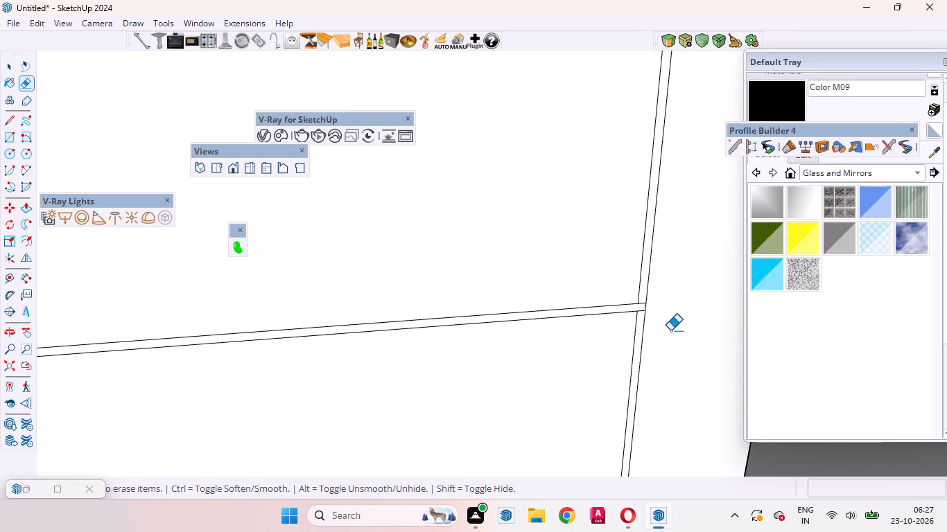
{"action": "scroll", "coordinate": [670, 330], "scroll_direction": "up", "scroll_amount": 20}
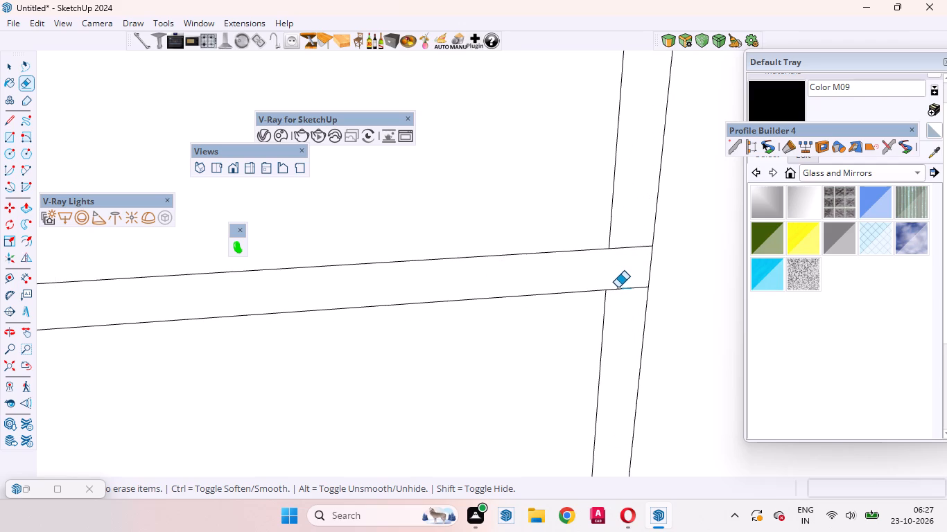
{"action": "scroll", "coordinate": [618, 287], "scroll_direction": "up", "scroll_amount": 1}
{"action": "left_click_drag", "start_coordinate": [620, 230], "coordinate": [637, 294]}
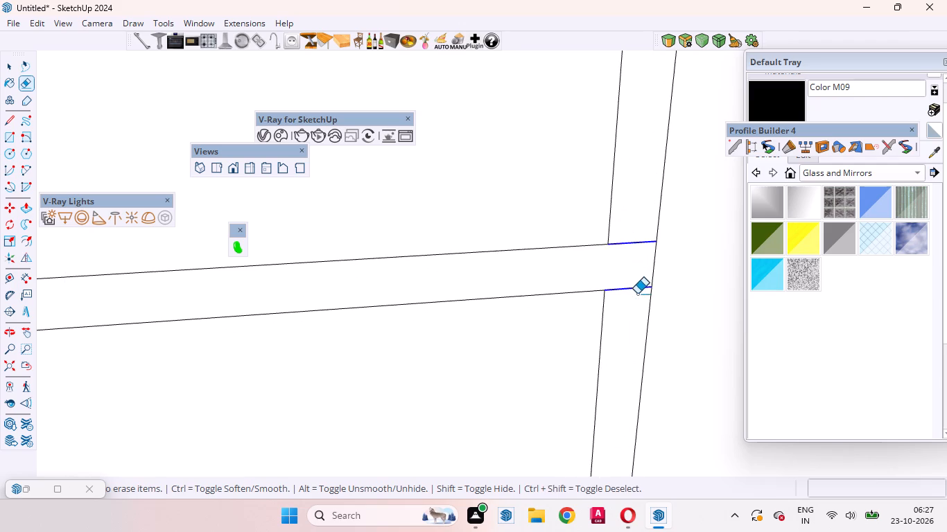
{"action": "left_click_drag", "start_coordinate": [637, 294], "coordinate": [639, 304]}
Erase the short segments crossing the upper right-hand corner of the four-door wardrobe front's border gap.
{"action": "scroll", "coordinate": [711, 337], "scroll_direction": "down", "scroll_amount": 20}
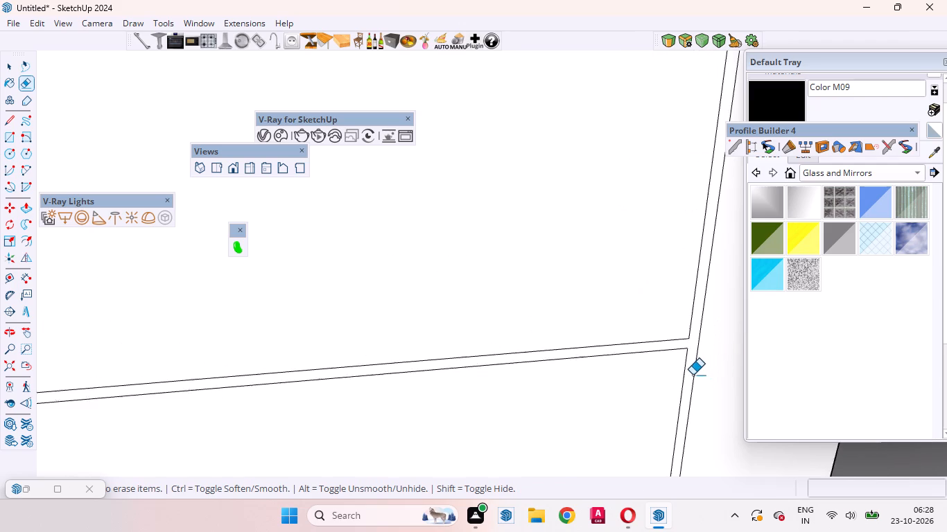
{"action": "scroll", "coordinate": [693, 375], "scroll_direction": "down", "scroll_amount": 12}
{"action": "scroll", "coordinate": [697, 378], "scroll_direction": "down", "scroll_amount": 19}
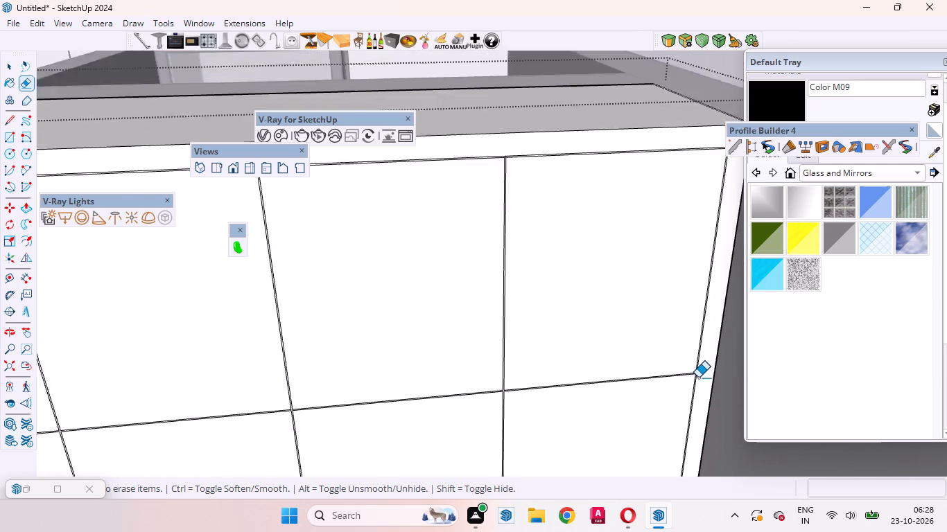
{"action": "scroll", "coordinate": [698, 378], "scroll_direction": "down", "scroll_amount": 1}
{"action": "scroll", "coordinate": [665, 205], "scroll_direction": "up", "scroll_amount": 4}
{"action": "scroll", "coordinate": [530, 312], "scroll_direction": "down", "scroll_amount": 5}
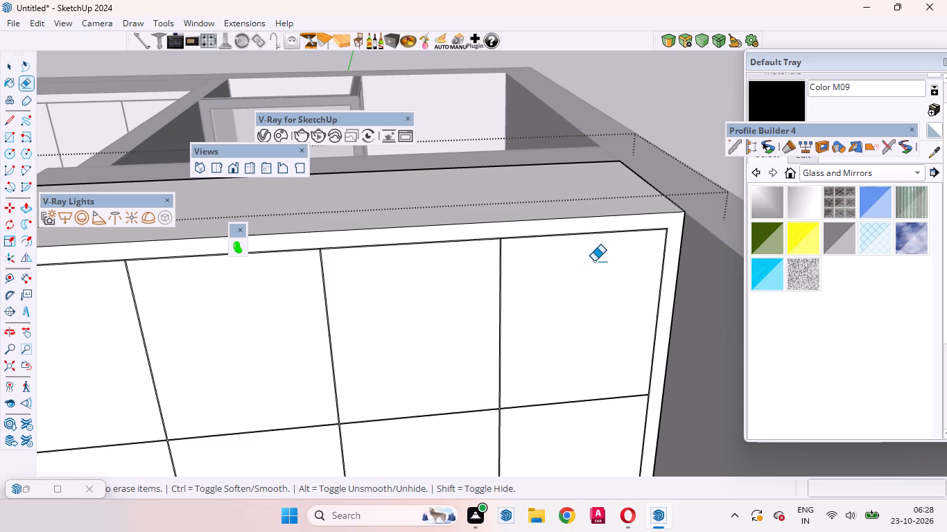
{"action": "scroll", "coordinate": [688, 215], "scroll_direction": "up", "scroll_amount": 12}
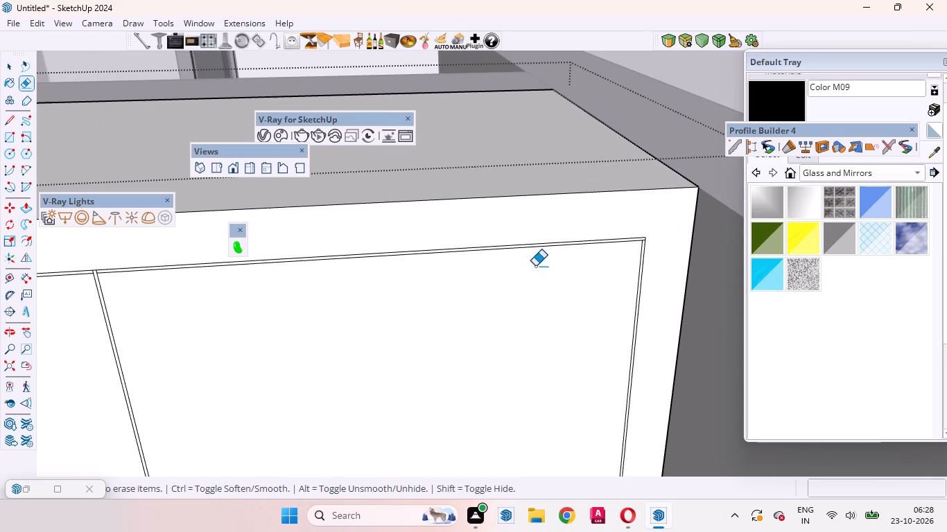
{"action": "scroll", "coordinate": [601, 242], "scroll_direction": "up", "scroll_amount": 7}
{"action": "scroll", "coordinate": [679, 223], "scroll_direction": "up", "scroll_amount": 4}
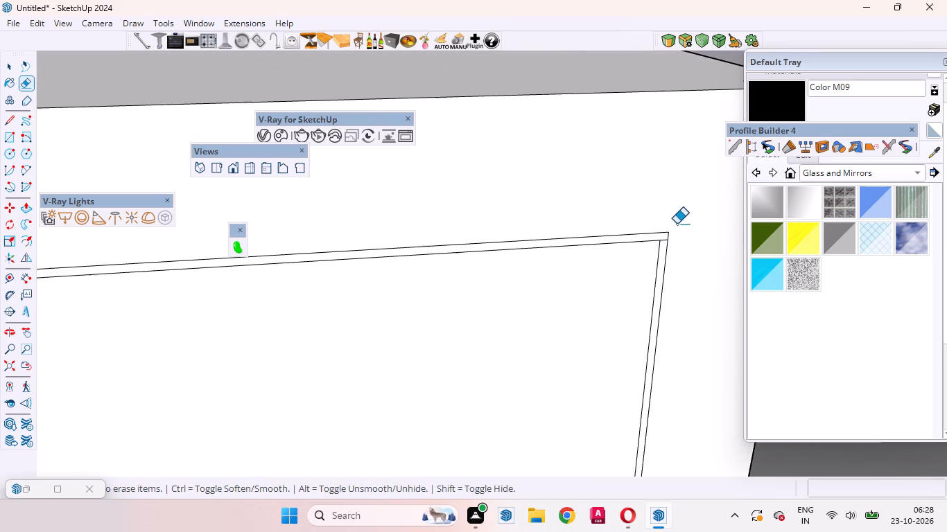
{"action": "scroll", "coordinate": [673, 229], "scroll_direction": "up", "scroll_amount": 20}
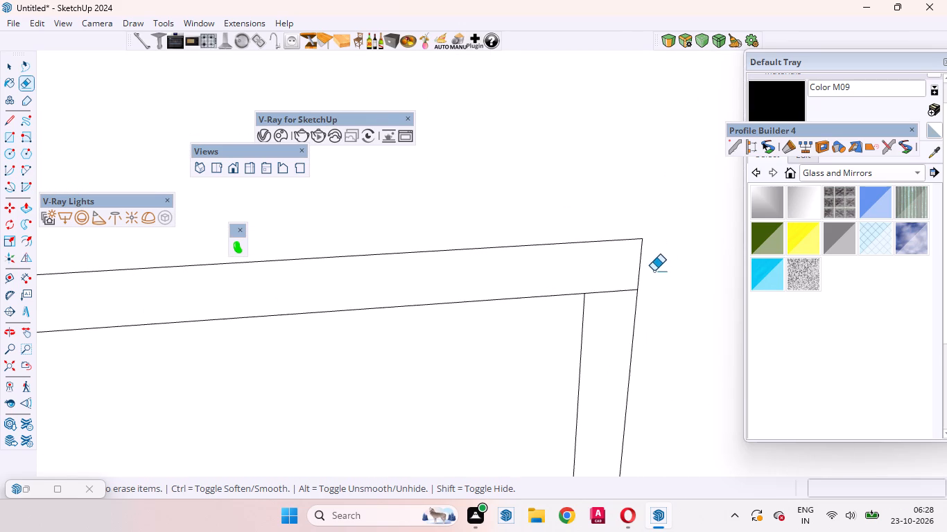
{"action": "left_click_drag", "start_coordinate": [602, 258], "coordinate": [609, 312]}
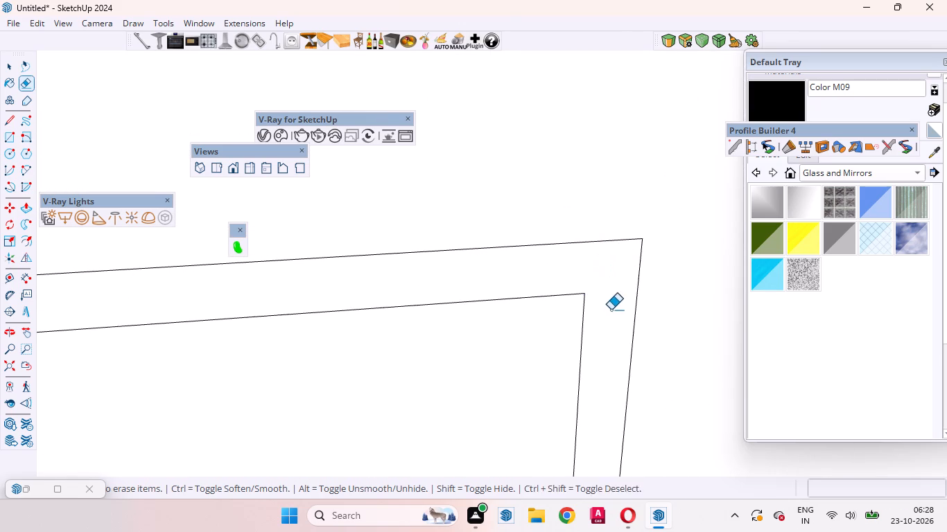
Erase the two short segments where the third vertical door gap meets the wardrobe front's top border gap.
{"action": "scroll", "coordinate": [629, 308], "scroll_direction": "down", "scroll_amount": 14}
{"action": "scroll", "coordinate": [643, 308], "scroll_direction": "down", "scroll_amount": 11}
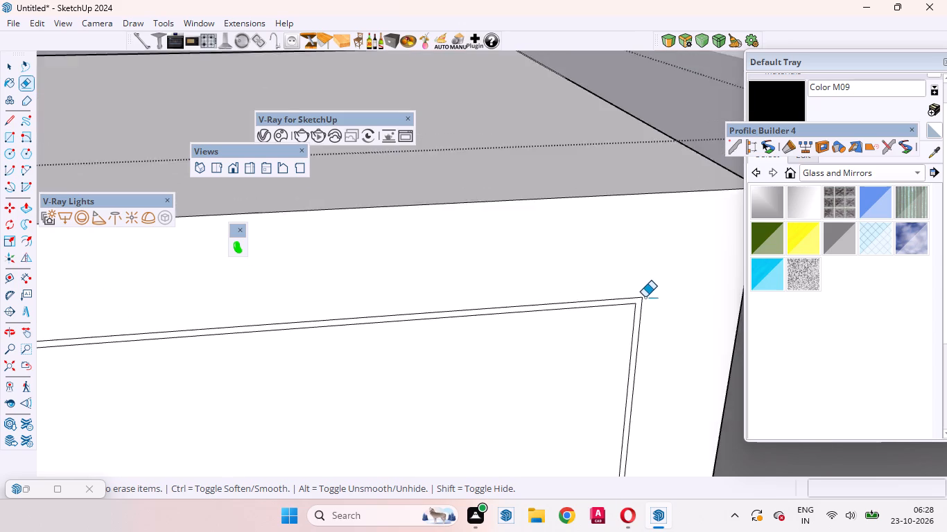
{"action": "scroll", "coordinate": [645, 297], "scroll_direction": "down", "scroll_amount": 19}
{"action": "scroll", "coordinate": [462, 328], "scroll_direction": "up", "scroll_amount": 5}
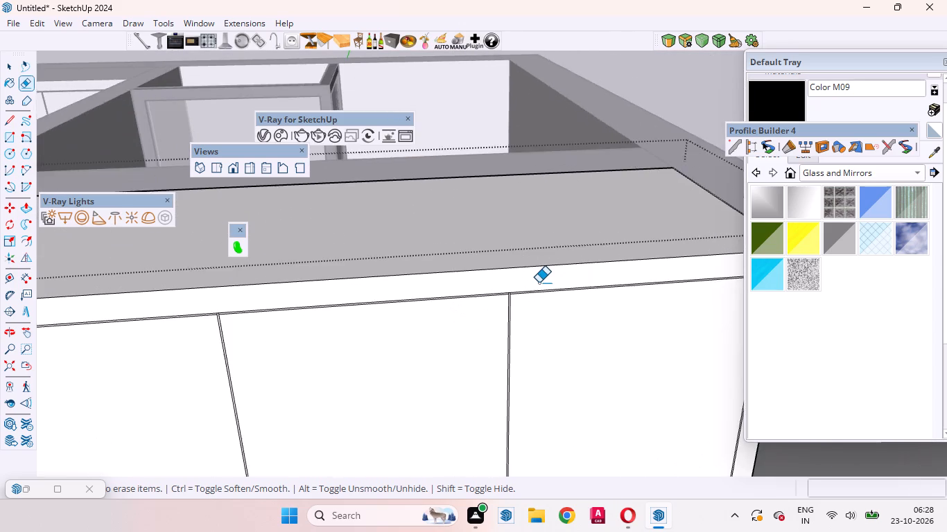
{"action": "scroll", "coordinate": [539, 283], "scroll_direction": "up", "scroll_amount": 12}
{"action": "scroll", "coordinate": [488, 317], "scroll_direction": "up", "scroll_amount": 8}
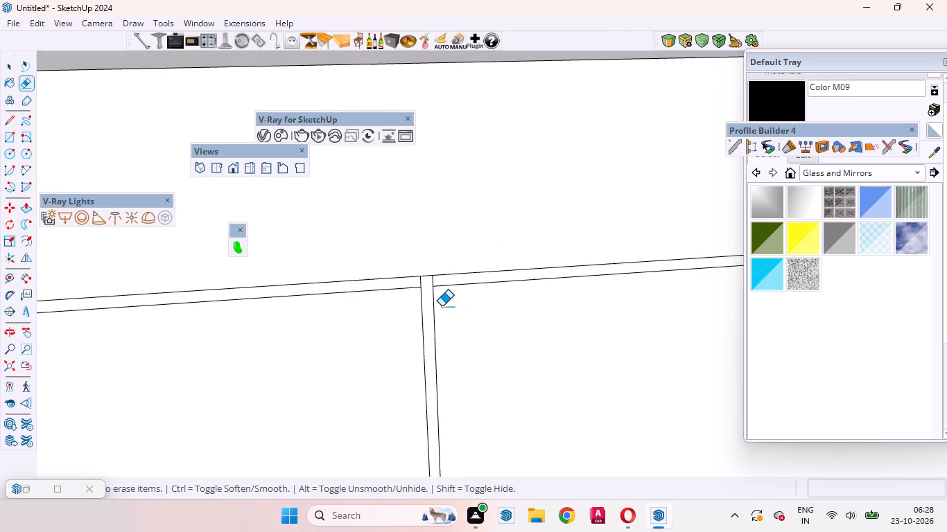
{"action": "scroll", "coordinate": [442, 306], "scroll_direction": "up", "scroll_amount": 11}
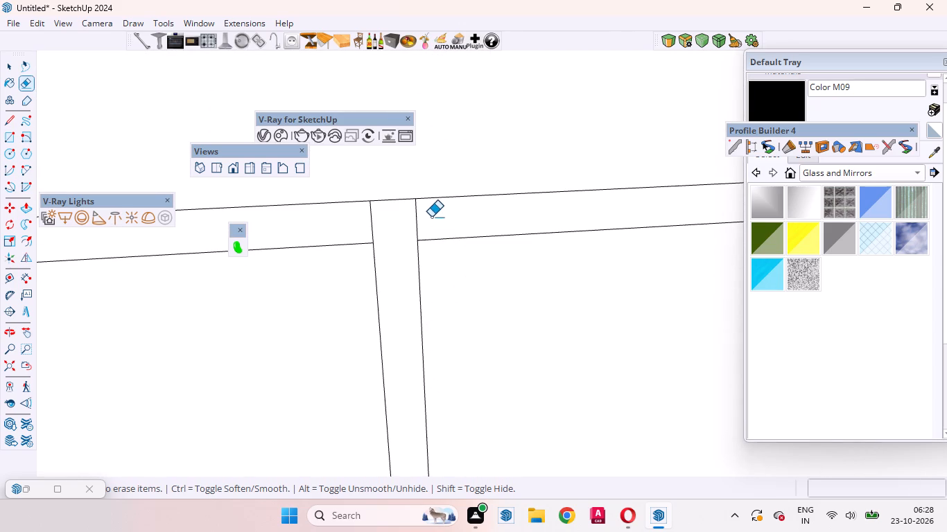
{"action": "left_click_drag", "start_coordinate": [426, 213], "coordinate": [368, 223]}
Erase the two short segments where the middle vertical door gap meets the top border gap.
{"action": "scroll", "coordinate": [586, 254], "scroll_direction": "down", "scroll_amount": 12}
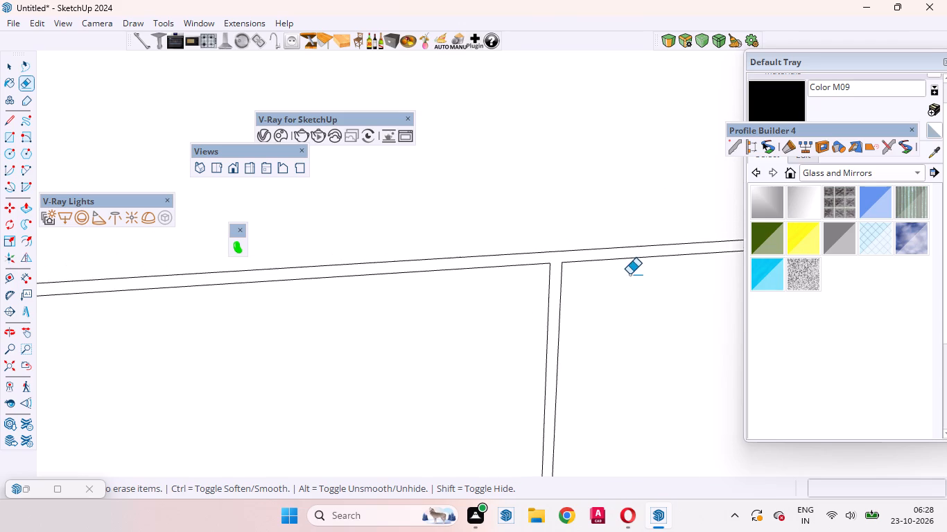
{"action": "scroll", "coordinate": [629, 274], "scroll_direction": "down", "scroll_amount": 20}
{"action": "scroll", "coordinate": [629, 274], "scroll_direction": "down", "scroll_amount": 7}
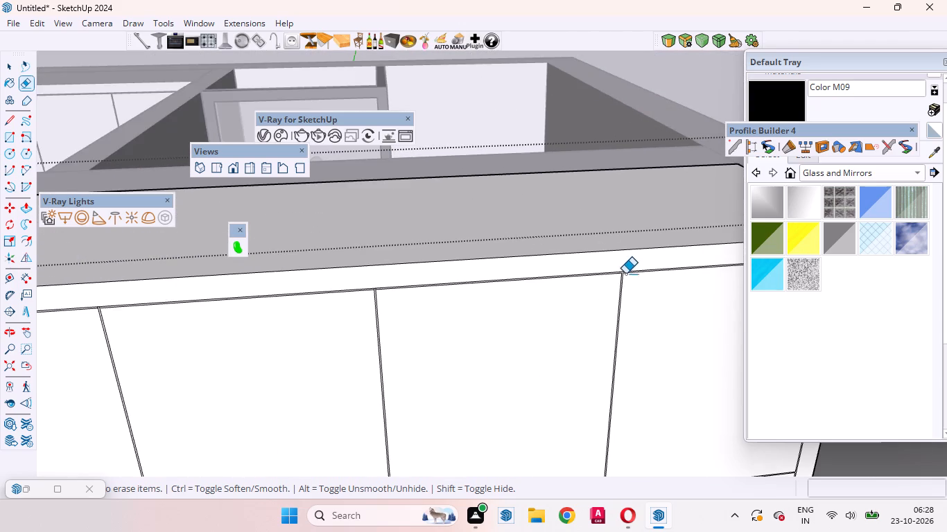
{"action": "scroll", "coordinate": [486, 279], "scroll_direction": "up", "scroll_amount": 8}
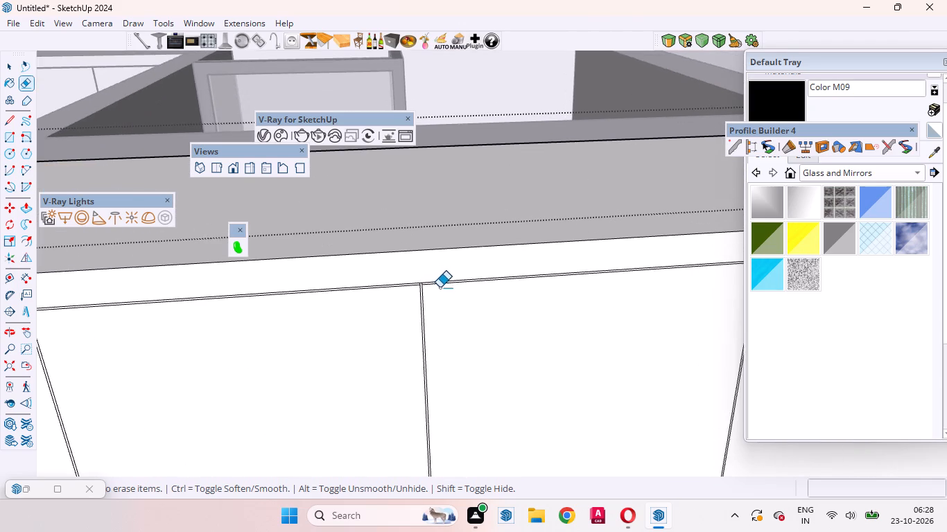
{"action": "scroll", "coordinate": [440, 287], "scroll_direction": "up", "scroll_amount": 7}
{"action": "scroll", "coordinate": [360, 275], "scroll_direction": "up", "scroll_amount": 8}
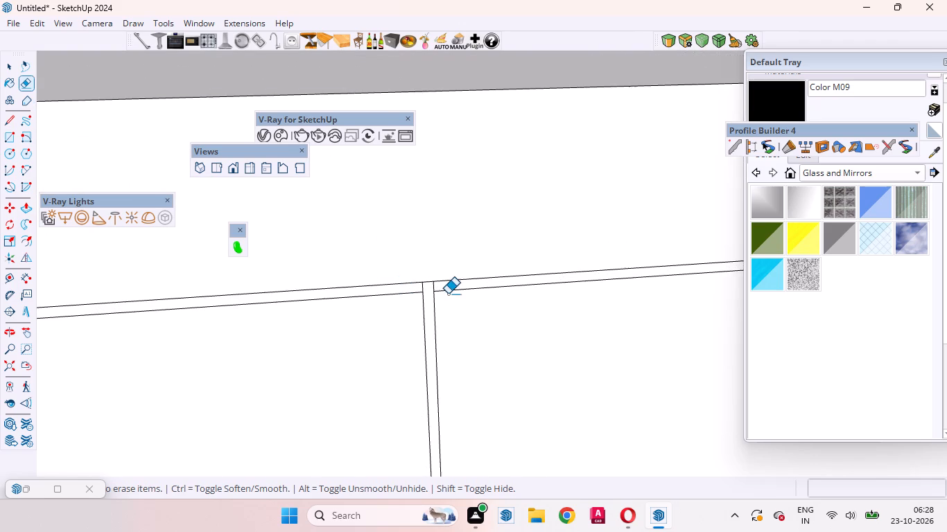
{"action": "scroll", "coordinate": [448, 294], "scroll_direction": "up", "scroll_amount": 16}
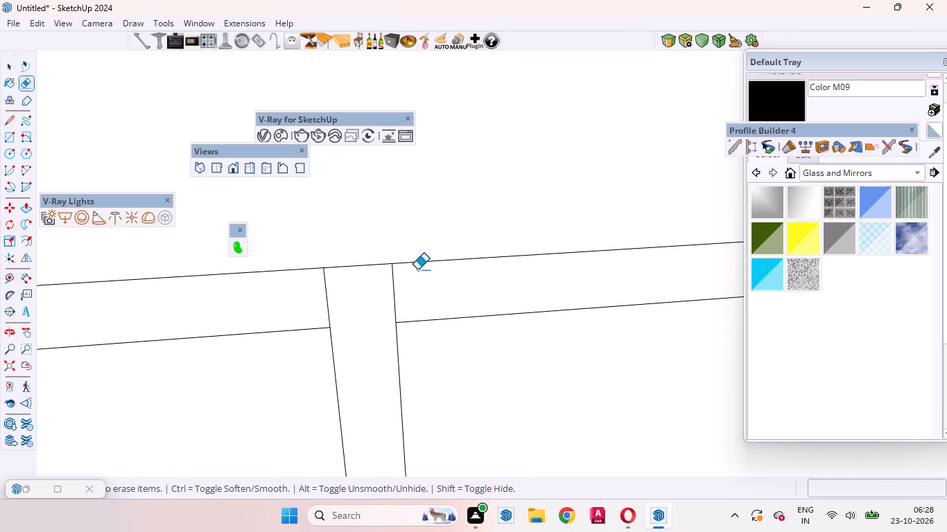
{"action": "left_click_drag", "start_coordinate": [397, 287], "coordinate": [302, 303]}
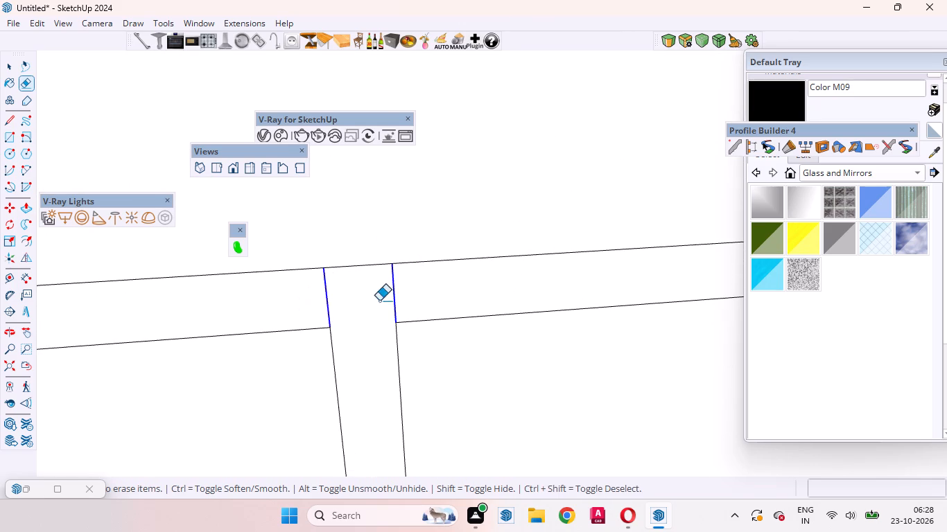
Erase the two short segments where the first vertical door gap meets the top border gap, and leave the Eraser.
{"action": "scroll", "coordinate": [587, 304], "scroll_direction": "down", "scroll_amount": 3}
{"action": "scroll", "coordinate": [648, 299], "scroll_direction": "down", "scroll_amount": 20}
{"action": "scroll", "coordinate": [648, 299], "scroll_direction": "down", "scroll_amount": 1}
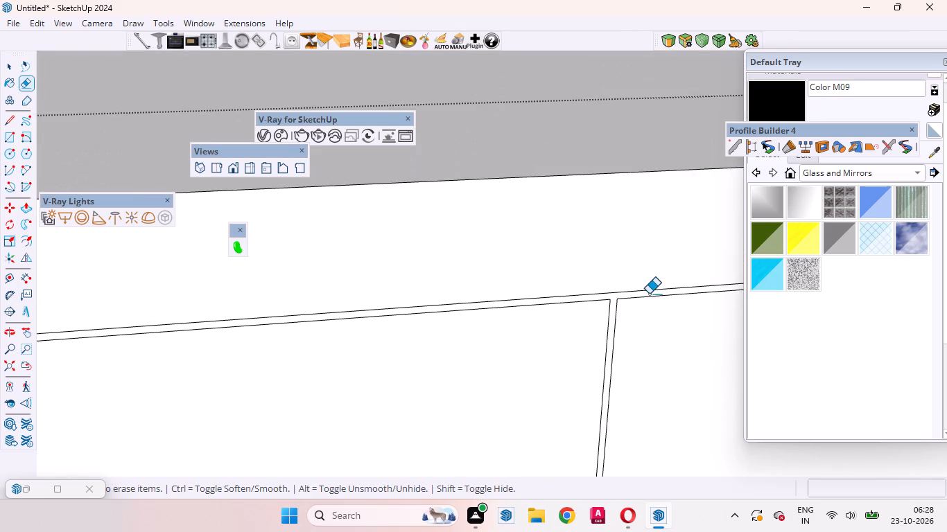
{"action": "scroll", "coordinate": [649, 294], "scroll_direction": "down", "scroll_amount": 16}
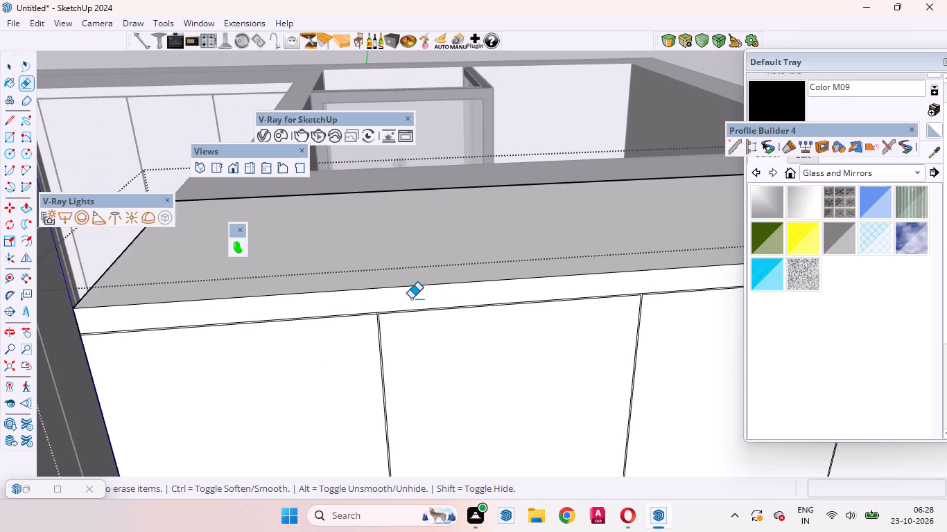
{"action": "scroll", "coordinate": [426, 293], "scroll_direction": "up", "scroll_amount": 18}
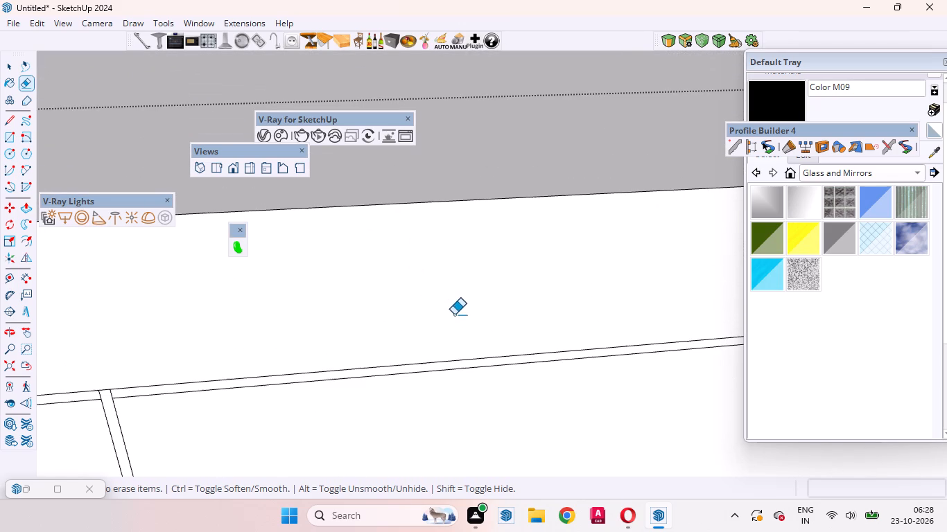
{"action": "scroll", "coordinate": [609, 317], "scroll_direction": "down", "scroll_amount": 3}
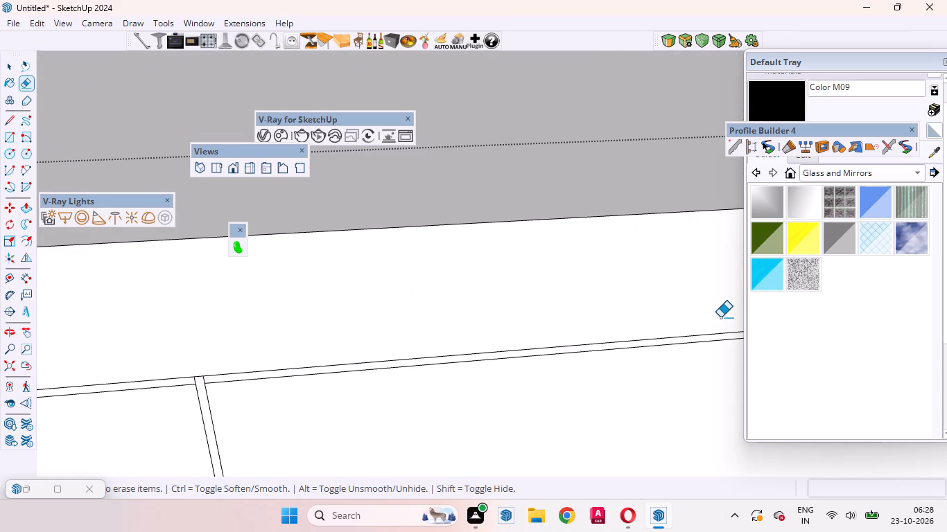
{"action": "scroll", "coordinate": [762, 269], "scroll_direction": "down", "scroll_amount": 3}
{"action": "scroll", "coordinate": [803, 385], "scroll_direction": "down", "scroll_amount": 3}
{"action": "scroll", "coordinate": [628, 385], "scroll_direction": "down", "scroll_amount": 11}
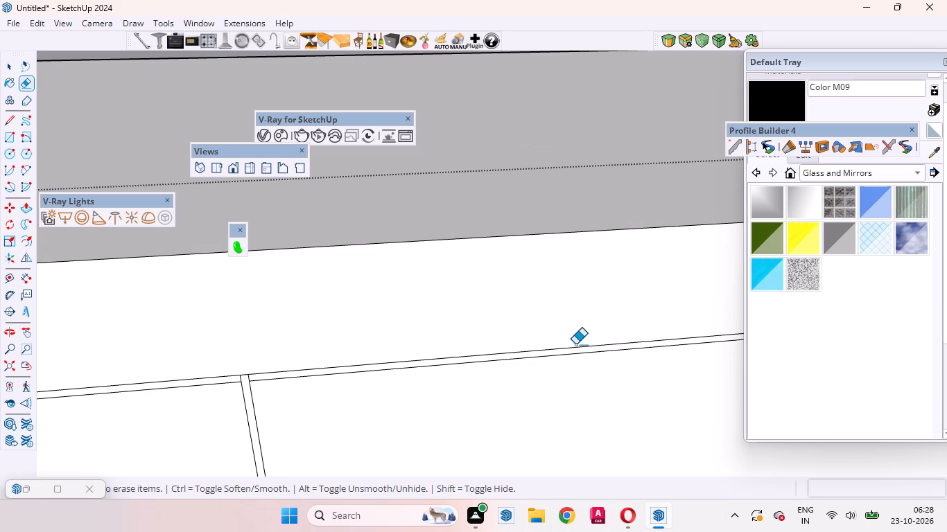
{"action": "scroll", "coordinate": [575, 344], "scroll_direction": "down", "scroll_amount": 9}
{"action": "scroll", "coordinate": [722, 342], "scroll_direction": "down", "scroll_amount": 10}
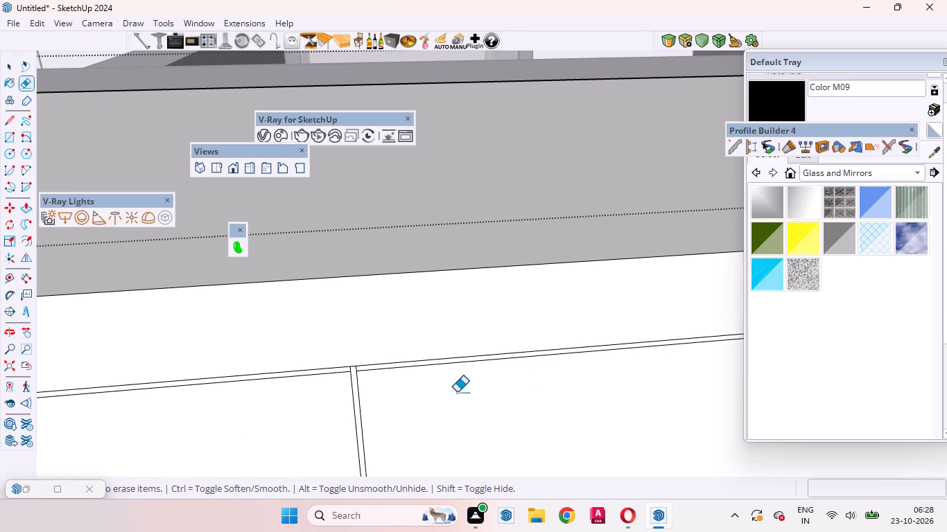
{"action": "scroll", "coordinate": [442, 383], "scroll_direction": "down", "scroll_amount": 6}
{"action": "scroll", "coordinate": [367, 392], "scroll_direction": "up", "scroll_amount": 5}
{"action": "scroll", "coordinate": [446, 352], "scroll_direction": "up", "scroll_amount": 4}
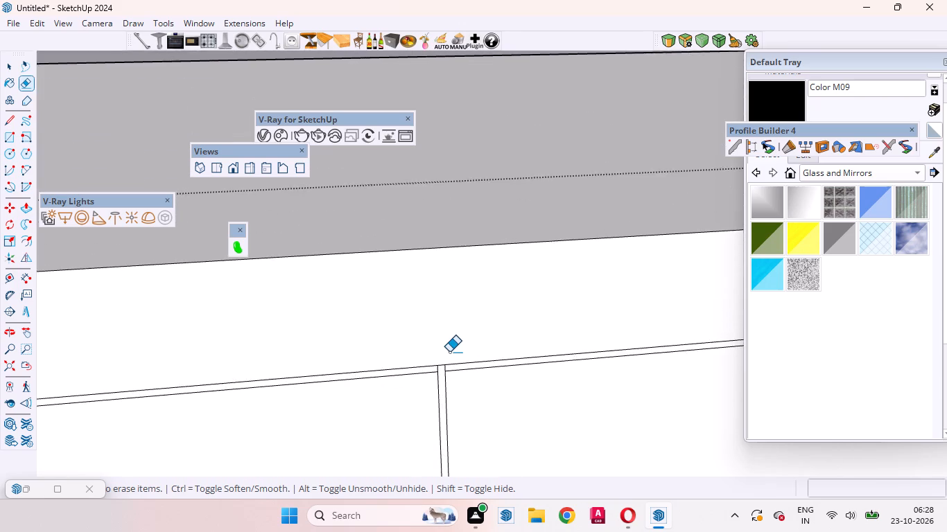
{"action": "scroll", "coordinate": [449, 352], "scroll_direction": "up", "scroll_amount": 20}
{"action": "left_click_drag", "start_coordinate": [450, 337], "coordinate": [343, 335]}
{"action": "scroll", "coordinate": [450, 357], "scroll_direction": "down", "scroll_amount": 10}
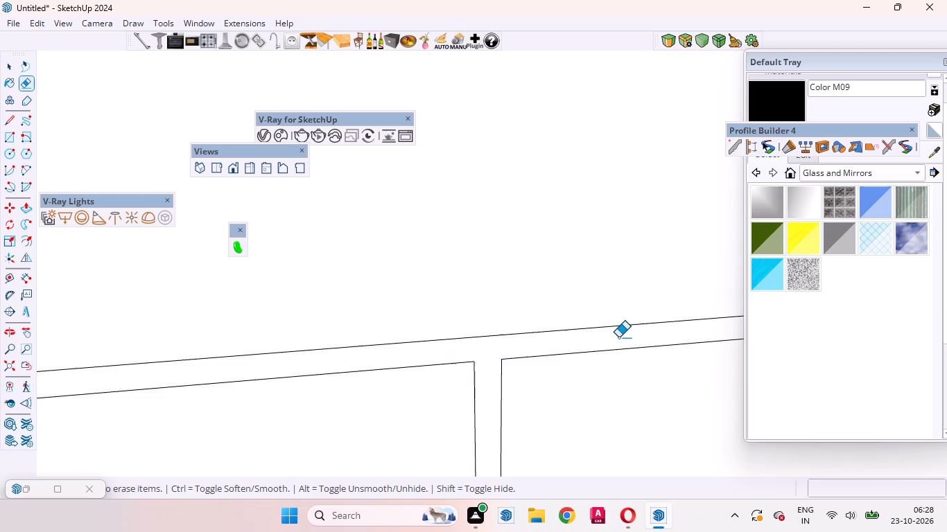
{"action": "scroll", "coordinate": [618, 337], "scroll_direction": "down", "scroll_amount": 20}
{"action": "scroll", "coordinate": [618, 337], "scroll_direction": "down", "scroll_amount": 9}
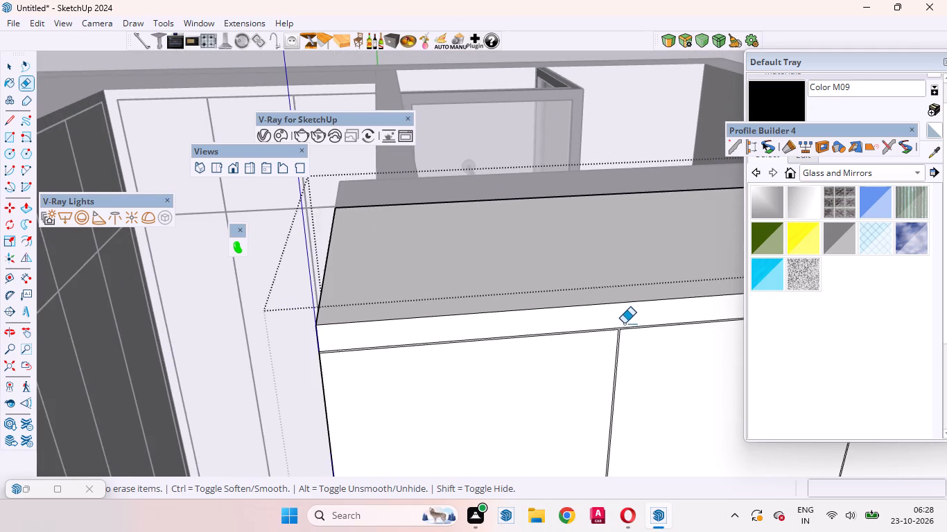
{"action": "scroll", "coordinate": [506, 342], "scroll_direction": "up", "scroll_amount": 8}
{"action": "scroll", "coordinate": [544, 344], "scroll_direction": "down", "scroll_amount": 6}
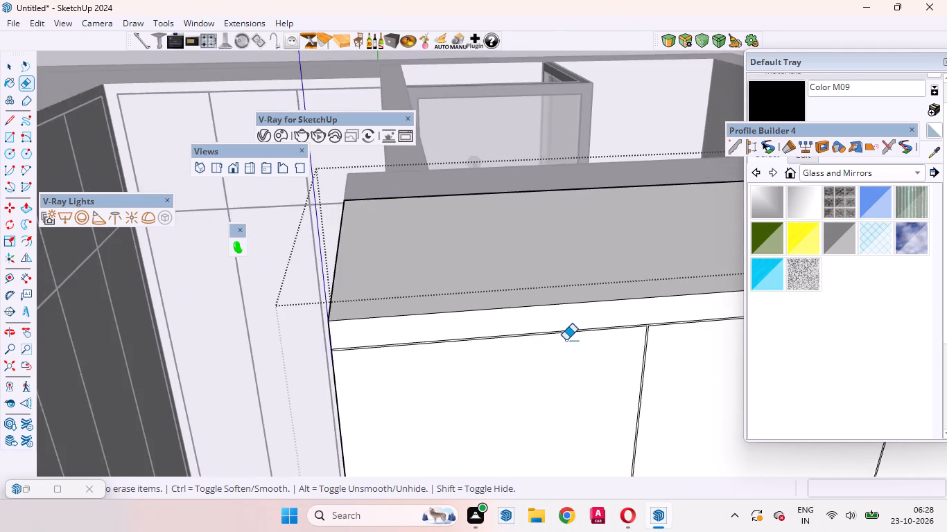
{"action": "scroll", "coordinate": [566, 340], "scroll_direction": "down", "scroll_amount": 3}
{"action": "key", "text": "space"}
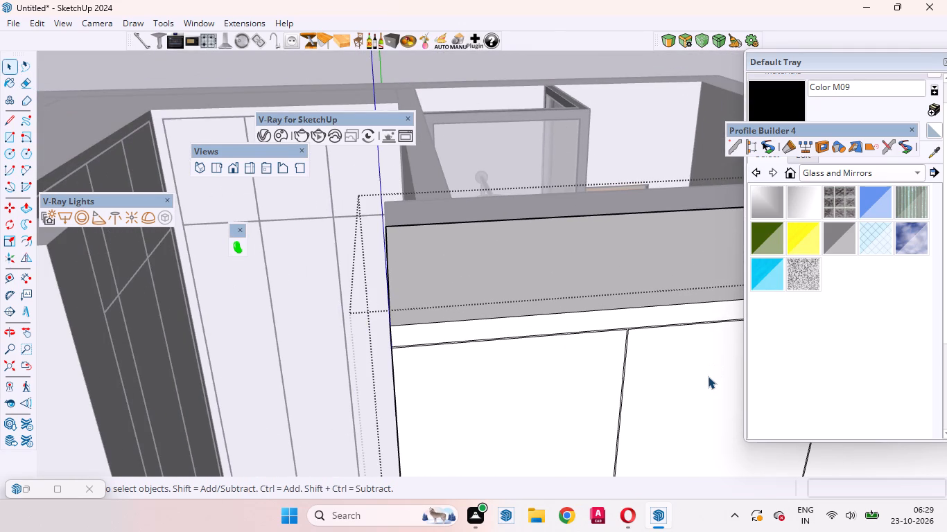
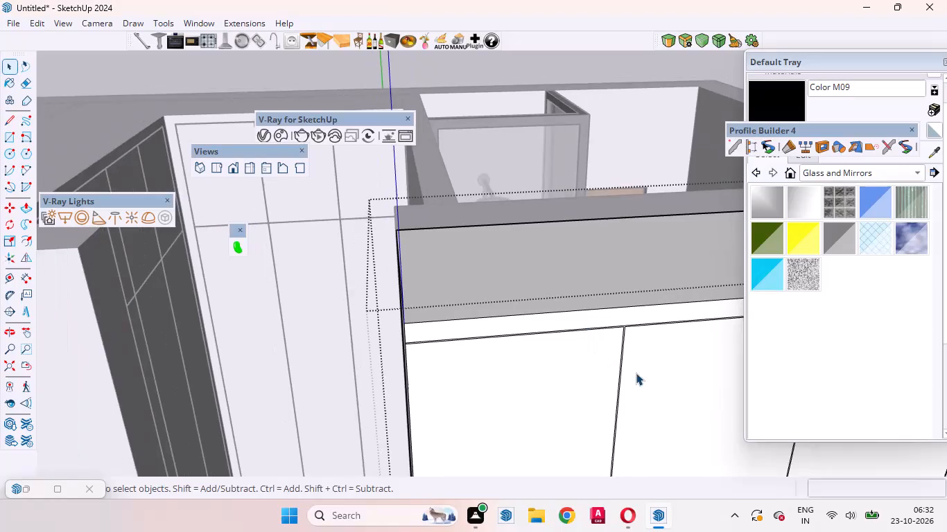
Recess the connected gap face of the four-door wardrobe front with Push/Pull, repeating the previous push depth.
{"action": "scroll", "coordinate": [636, 372], "scroll_direction": "up", "scroll_amount": 4}
{"action": "scroll", "coordinate": [611, 310], "scroll_direction": "up", "scroll_amount": 6}
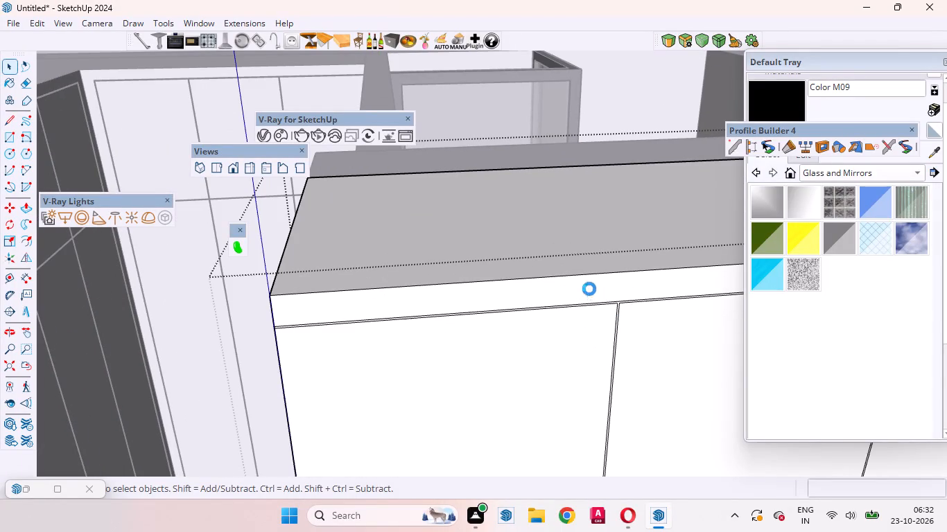
{"action": "scroll", "coordinate": [589, 289], "scroll_direction": "up", "scroll_amount": 7}
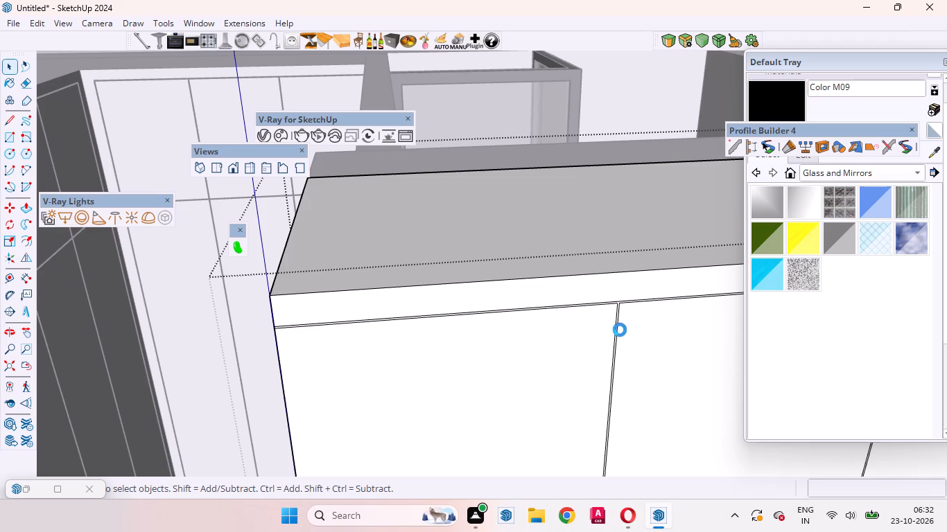
{"action": "scroll", "coordinate": [614, 366], "scroll_direction": "up", "scroll_amount": 10}
{"action": "scroll", "coordinate": [568, 289], "scroll_direction": "up", "scroll_amount": 1}
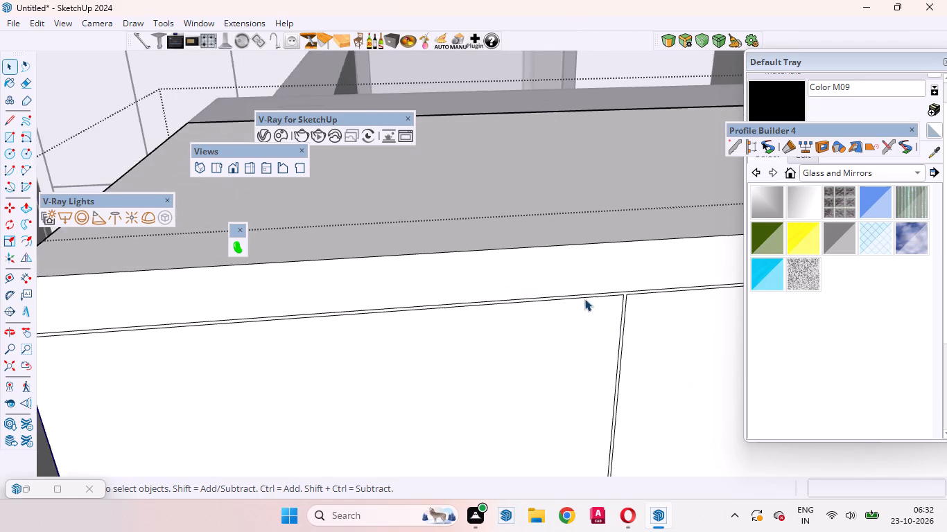
{"action": "scroll", "coordinate": [584, 299], "scroll_direction": "up", "scroll_amount": 1}
{"action": "scroll", "coordinate": [629, 303], "scroll_direction": "up", "scroll_amount": 20}
{"action": "scroll", "coordinate": [629, 303], "scroll_direction": "up", "scroll_amount": 3}
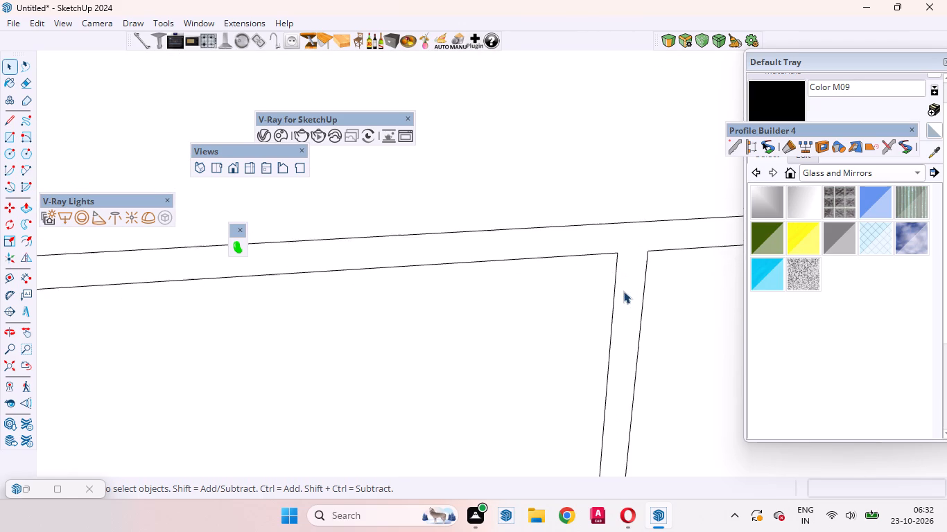
{"action": "scroll", "coordinate": [623, 291], "scroll_direction": "up", "scroll_amount": 4}
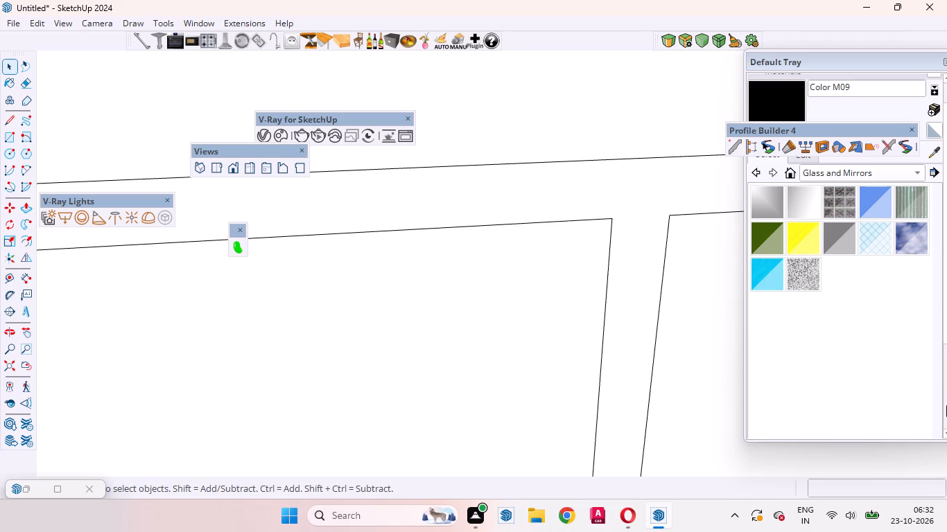
{"action": "scroll", "coordinate": [596, 158], "scroll_direction": "up", "scroll_amount": 8}
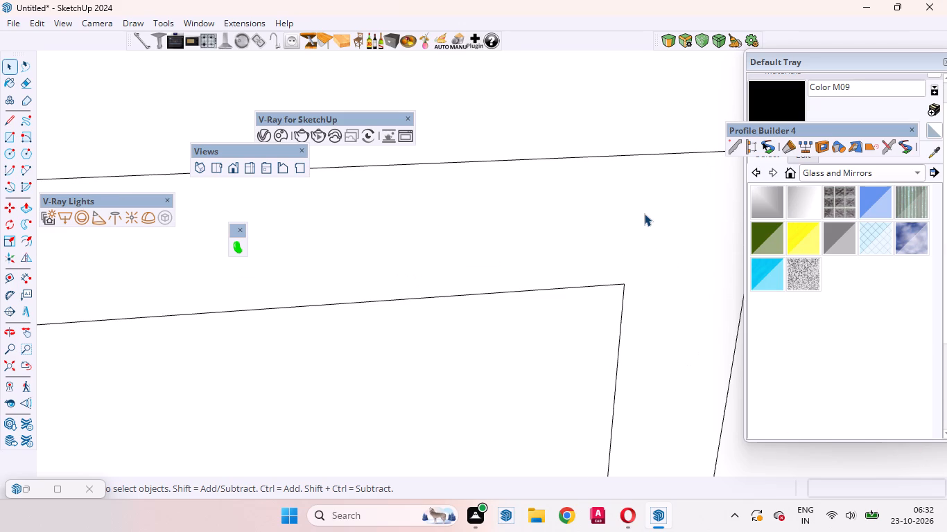
{"action": "left_click", "coordinate": [644, 213]}
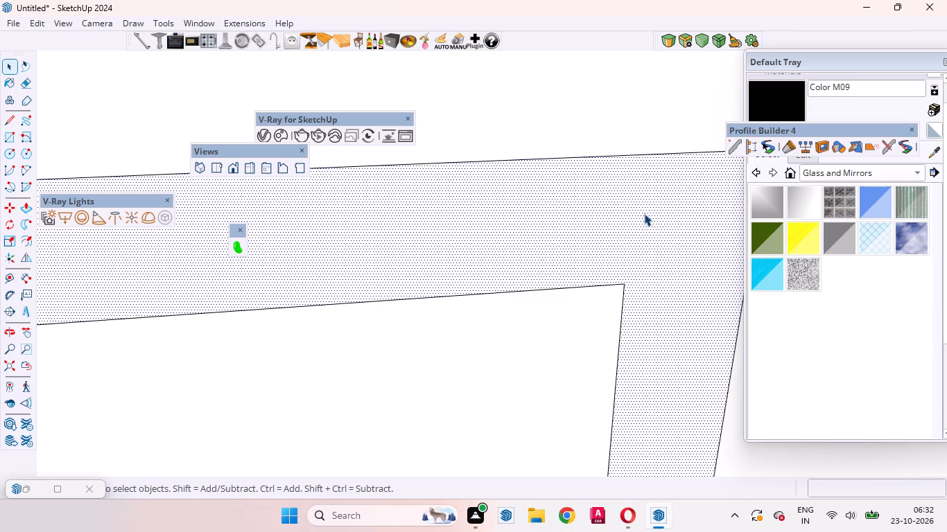
{"action": "key", "text": "p"}
{"action": "double_click", "coordinate": [644, 213]}
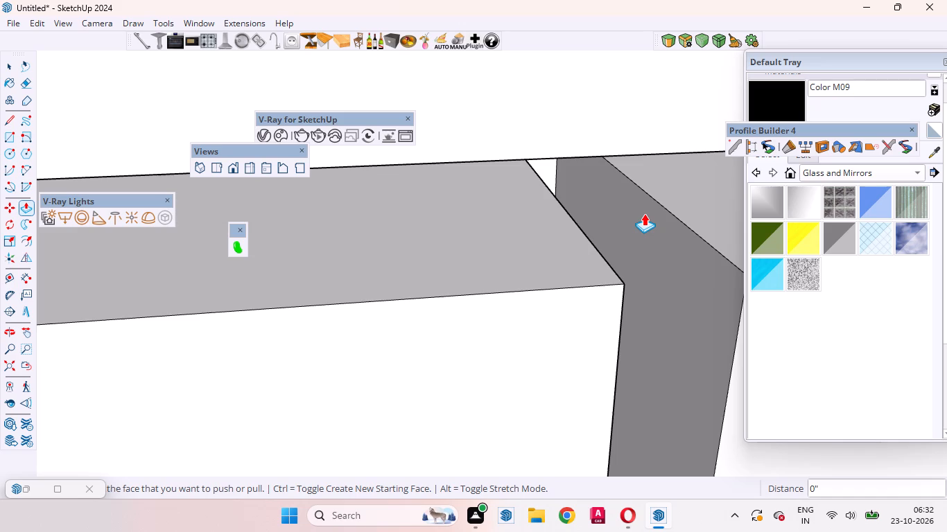
Examine the four-door wardrobe's recessed gaps at the loft line, door junctions and top corners, and exit the wardrobe group.
{"action": "scroll", "coordinate": [601, 174], "scroll_direction": "down", "scroll_amount": 20}
{"action": "scroll", "coordinate": [601, 174], "scroll_direction": "down", "scroll_amount": 5}
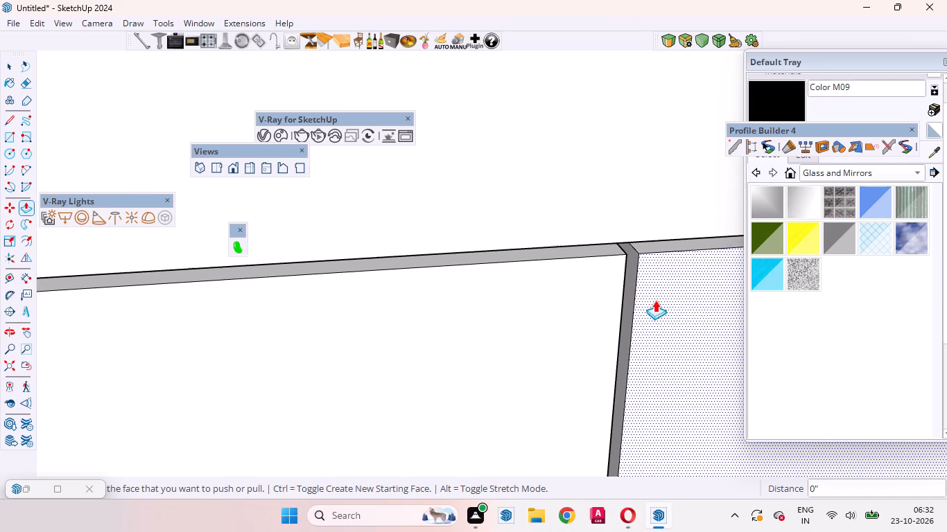
{"action": "scroll", "coordinate": [655, 300], "scroll_direction": "down", "scroll_amount": 20}
{"action": "scroll", "coordinate": [655, 300], "scroll_direction": "down", "scroll_amount": 10}
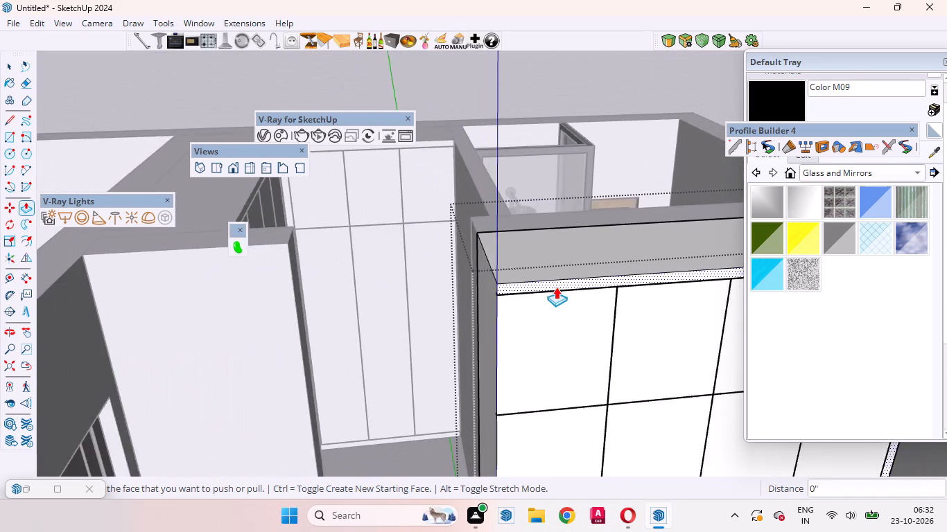
{"action": "scroll", "coordinate": [556, 287], "scroll_direction": "down", "scroll_amount": 5}
{"action": "scroll", "coordinate": [601, 348], "scroll_direction": "up", "scroll_amount": 5}
{"action": "scroll", "coordinate": [580, 400], "scroll_direction": "up", "scroll_amount": 11}
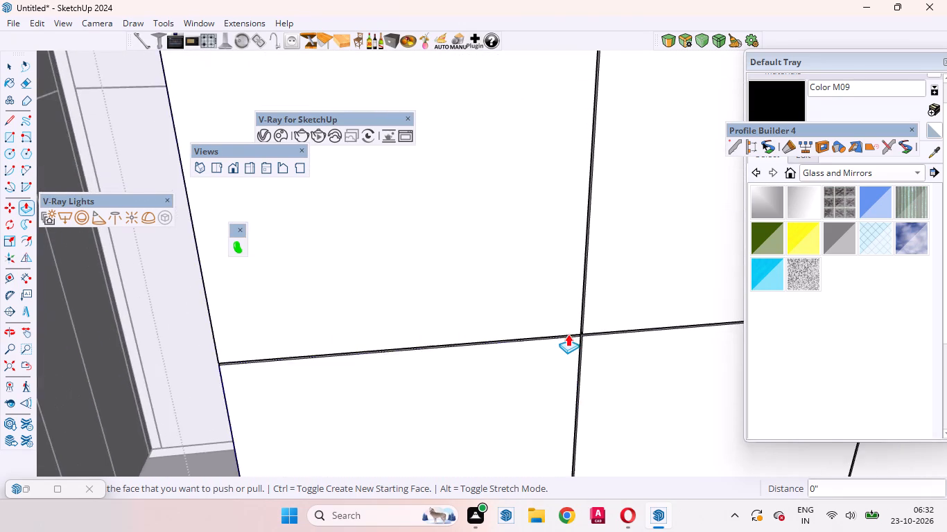
{"action": "scroll", "coordinate": [568, 334], "scroll_direction": "up", "scroll_amount": 11}
{"action": "middle_click_drag", "start_coordinate": [625, 369], "coordinate": [559, 339]}
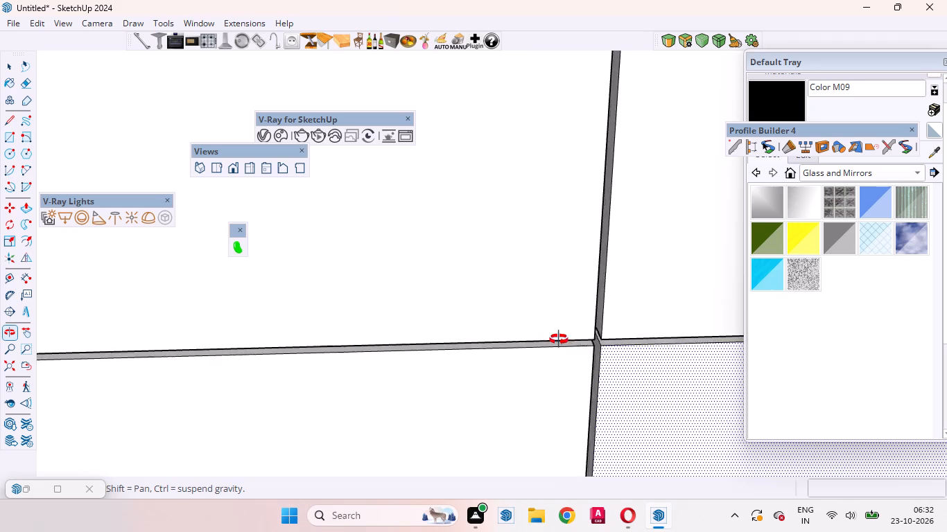
{"action": "middle_click_drag", "start_coordinate": [559, 339], "coordinate": [631, 384]}
{"action": "scroll", "coordinate": [641, 398], "scroll_direction": "down", "scroll_amount": 10}
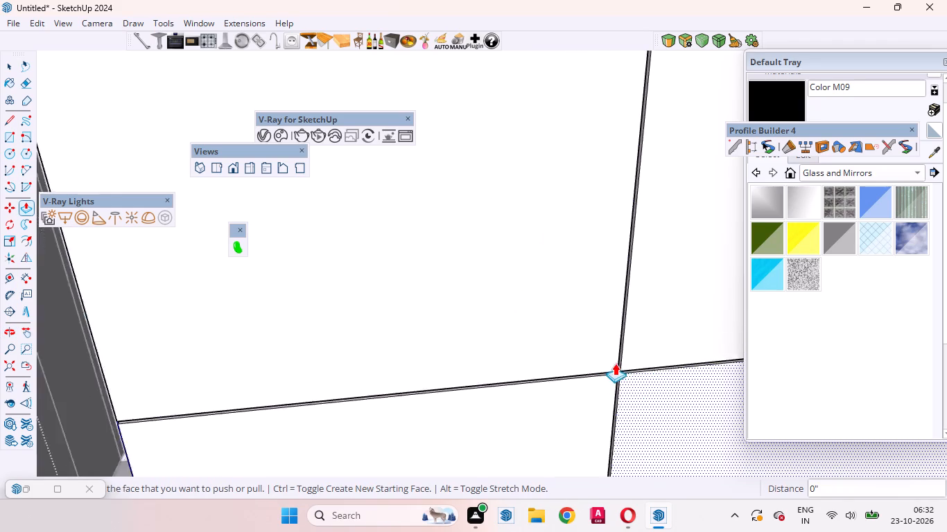
{"action": "scroll", "coordinate": [615, 363], "scroll_direction": "down", "scroll_amount": 20}
{"action": "scroll", "coordinate": [615, 363], "scroll_direction": "down", "scroll_amount": 10}
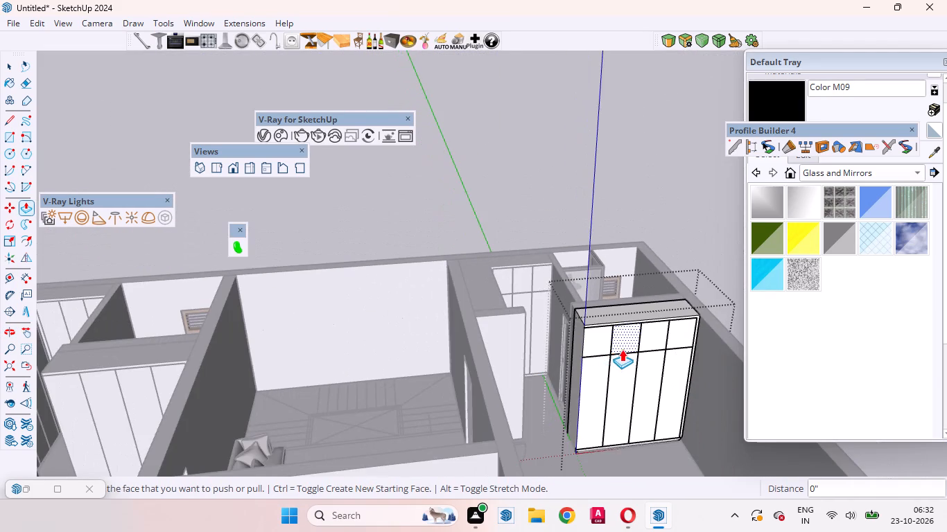
{"action": "scroll", "coordinate": [693, 321], "scroll_direction": "up", "scroll_amount": 7}
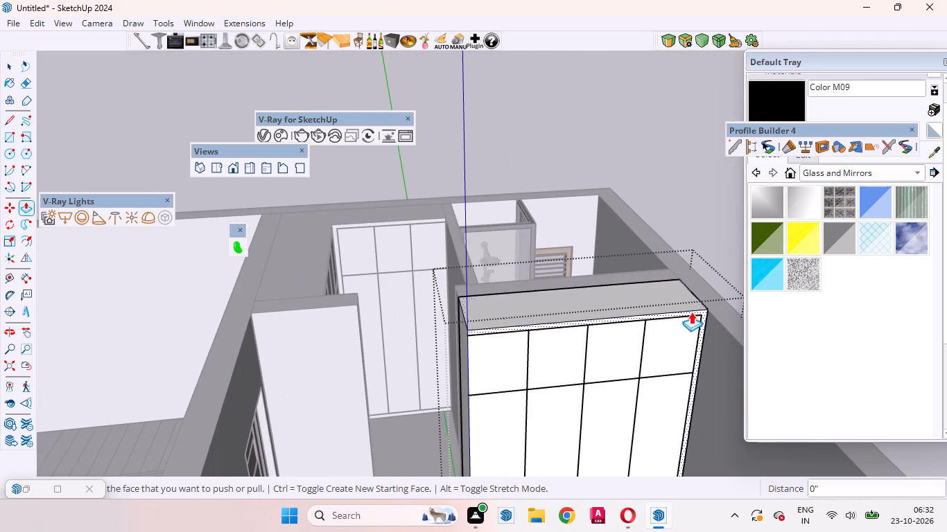
{"action": "scroll", "coordinate": [700, 312], "scroll_direction": "up", "scroll_amount": 12}
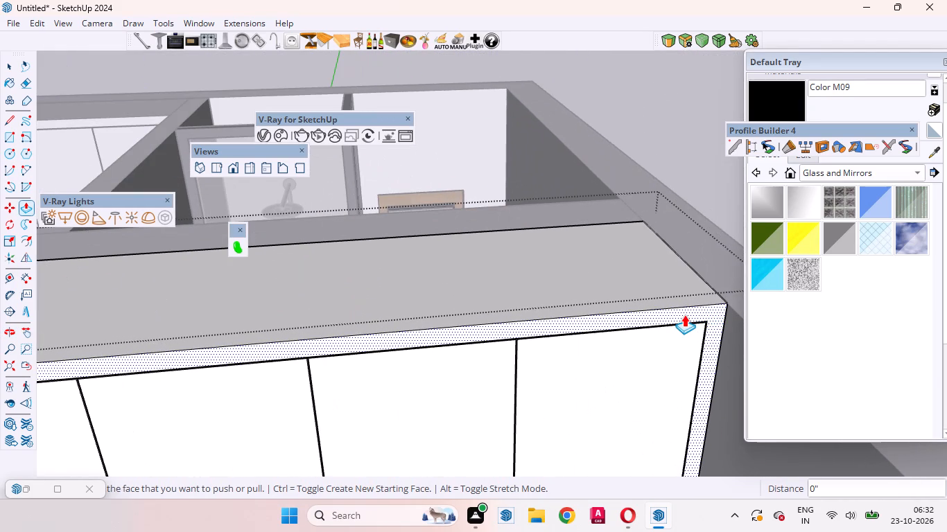
{"action": "key", "text": "space"}
{"action": "scroll", "coordinate": [724, 395], "scroll_direction": "up", "scroll_amount": 8}
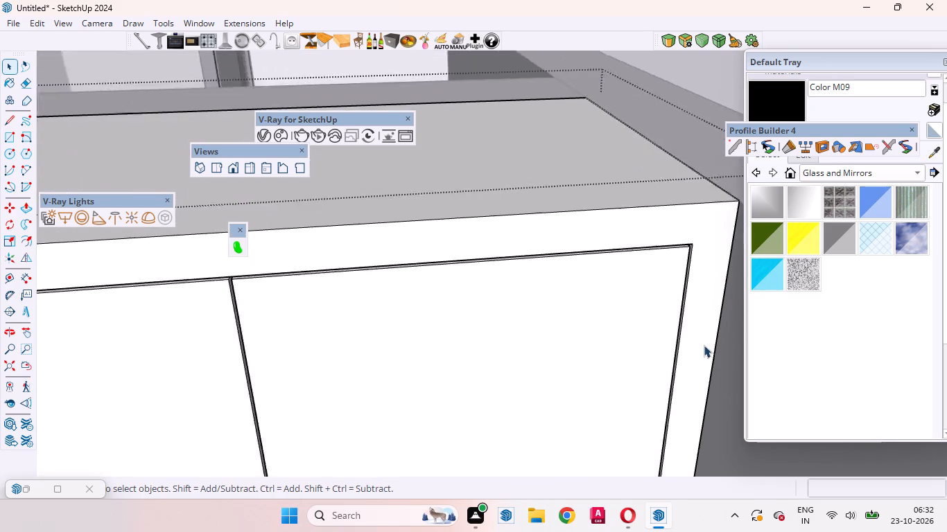
{"action": "scroll", "coordinate": [704, 345], "scroll_direction": "up", "scroll_amount": 7}
{"action": "middle_click_drag", "start_coordinate": [661, 287], "coordinate": [530, 217]}
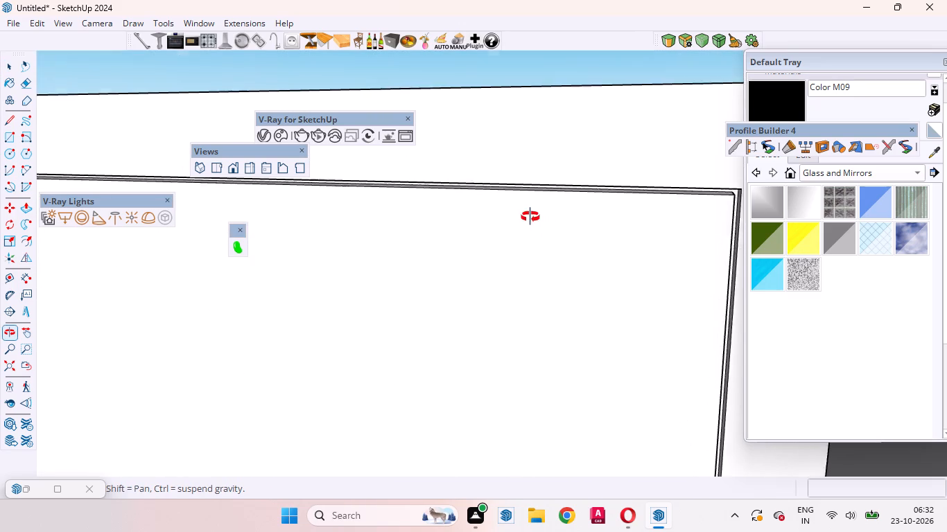
{"action": "middle_click_drag", "start_coordinate": [530, 217], "coordinate": [480, 217]}
{"action": "scroll", "coordinate": [480, 217], "scroll_direction": "up", "scroll_amount": 1}
{"action": "scroll", "coordinate": [528, 240], "scroll_direction": "down", "scroll_amount": 9}
{"action": "scroll", "coordinate": [561, 290], "scroll_direction": "down", "scroll_amount": 1}
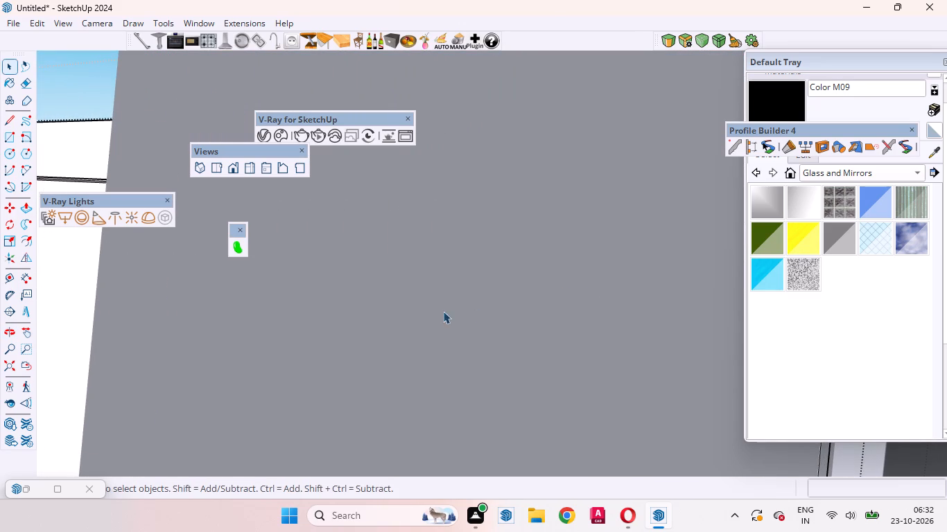
{"action": "scroll", "coordinate": [37, 299], "scroll_direction": "up", "scroll_amount": 4}
{"action": "scroll", "coordinate": [102, 300], "scroll_direction": "up", "scroll_amount": 1}
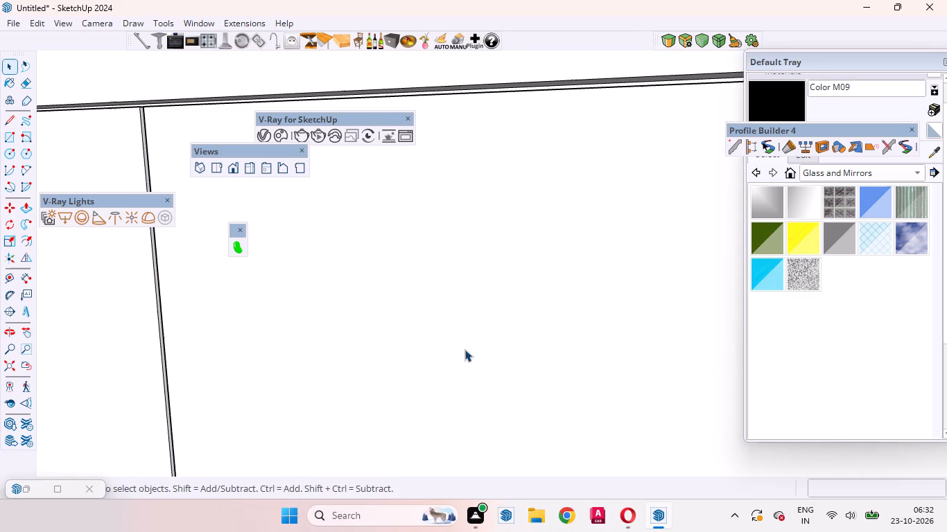
{"action": "scroll", "coordinate": [468, 351], "scroll_direction": "down", "scroll_amount": 4}
{"action": "scroll", "coordinate": [618, 385], "scroll_direction": "down", "scroll_amount": 10}
{"action": "scroll", "coordinate": [545, 360], "scroll_direction": "down", "scroll_amount": 10}
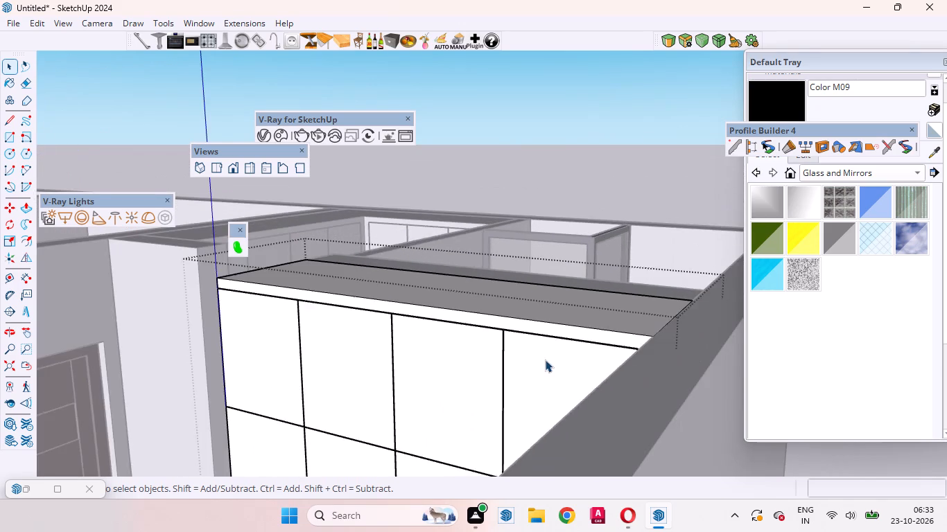
{"action": "scroll", "coordinate": [545, 360], "scroll_direction": "down", "scroll_amount": 6}
{"action": "scroll", "coordinate": [392, 294], "scroll_direction": "up", "scroll_amount": 4}
{"action": "left_click", "coordinate": [493, 210]}
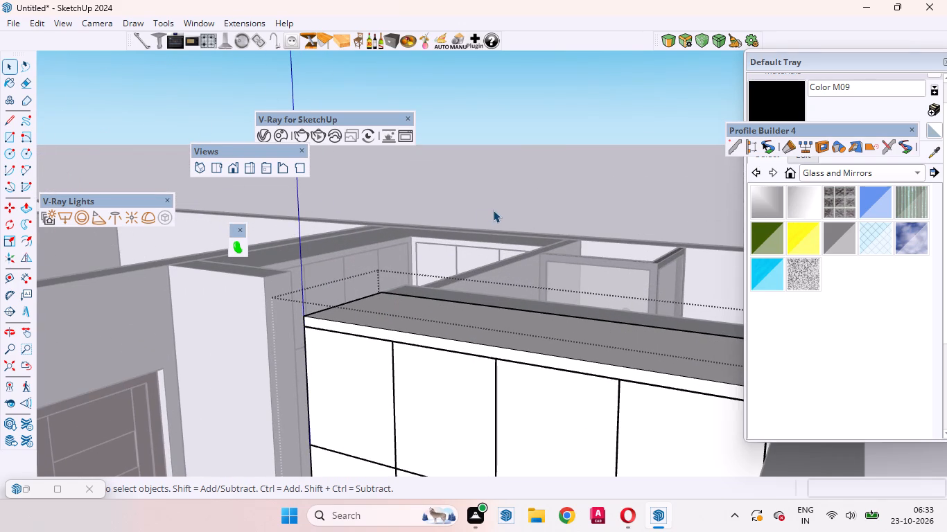
Examine the loft and door gaps on both fronts of the L-shaped wardrobe, including its inner corner.
{"action": "scroll", "coordinate": [400, 228], "scroll_direction": "up", "scroll_amount": 13}
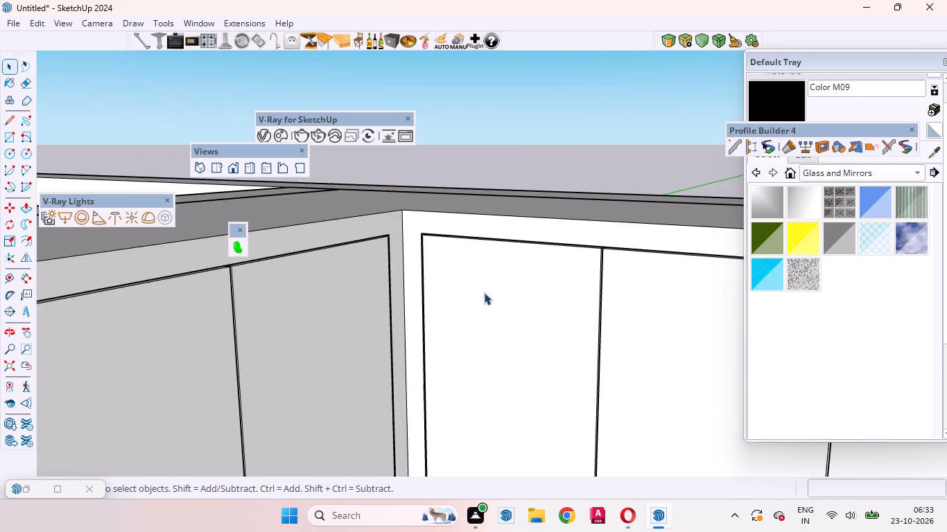
{"action": "scroll", "coordinate": [481, 291], "scroll_direction": "up", "scroll_amount": 5}
{"action": "scroll", "coordinate": [471, 289], "scroll_direction": "down", "scroll_amount": 16}
{"action": "scroll", "coordinate": [469, 339], "scroll_direction": "up", "scroll_amount": 6}
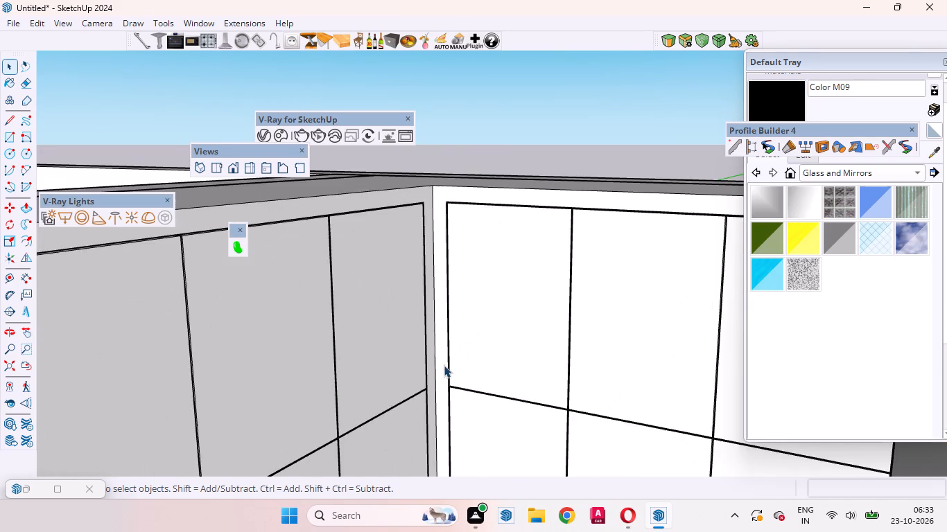
{"action": "scroll", "coordinate": [424, 409], "scroll_direction": "up", "scroll_amount": 11}
{"action": "scroll", "coordinate": [491, 401], "scroll_direction": "down", "scroll_amount": 15}
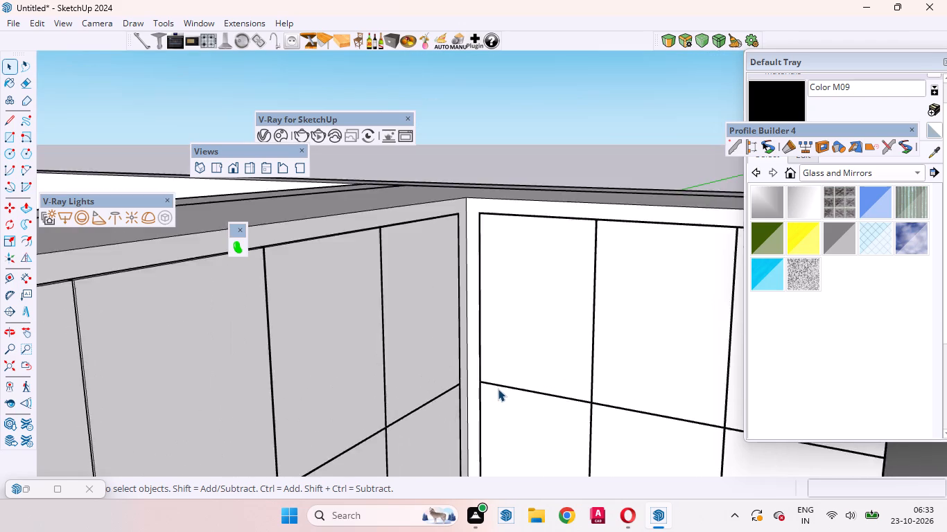
{"action": "scroll", "coordinate": [498, 389], "scroll_direction": "down", "scroll_amount": 11}
{"action": "middle_click_drag", "start_coordinate": [451, 348], "coordinate": [475, 449]}
{"action": "scroll", "coordinate": [480, 456], "scroll_direction": "up", "scroll_amount": 6}
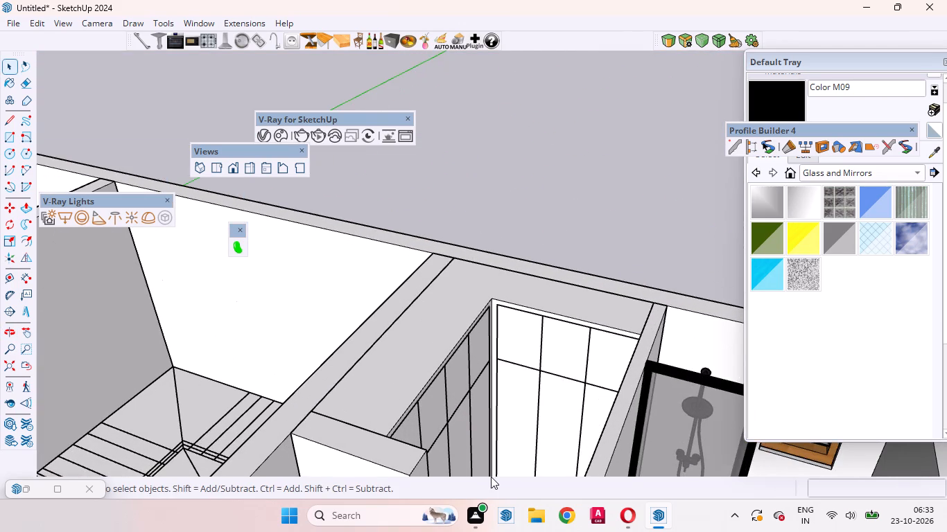
{"action": "scroll", "coordinate": [491, 477], "scroll_direction": "up", "scroll_amount": 5}
{"action": "scroll", "coordinate": [501, 340], "scroll_direction": "up", "scroll_amount": 17}
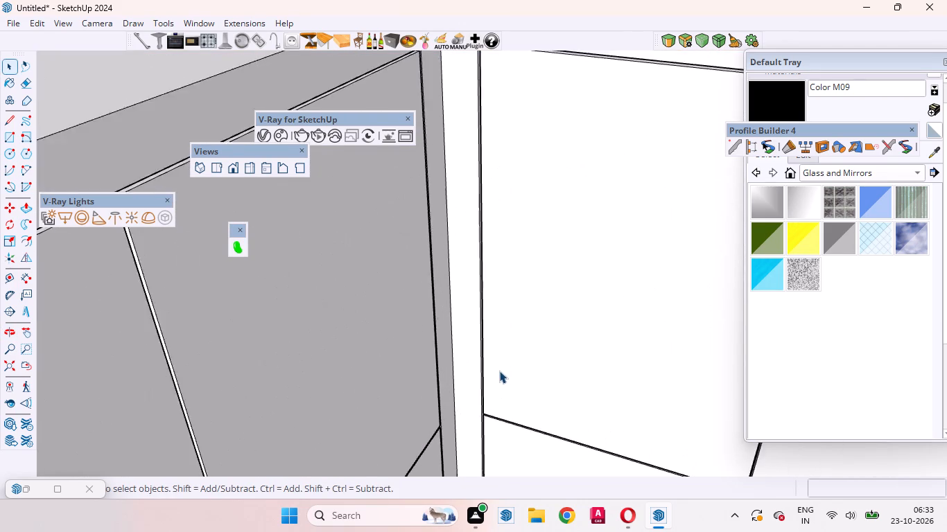
{"action": "scroll", "coordinate": [499, 371], "scroll_direction": "down", "scroll_amount": 11}
{"action": "scroll", "coordinate": [506, 373], "scroll_direction": "up", "scroll_amount": 5}
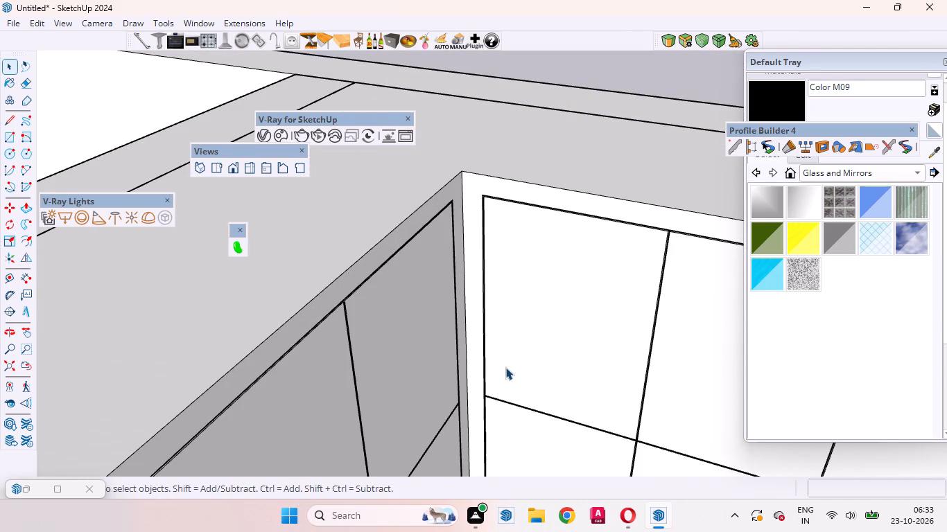
{"action": "scroll", "coordinate": [505, 409], "scroll_direction": "down", "scroll_amount": 12}
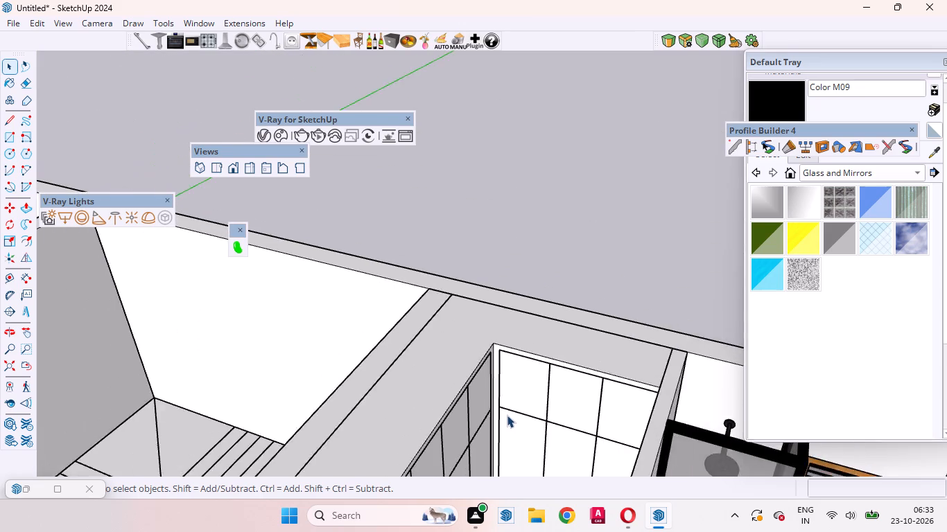
{"action": "scroll", "coordinate": [507, 415], "scroll_direction": "down", "scroll_amount": 6}
{"action": "left_click", "coordinate": [539, 337]}
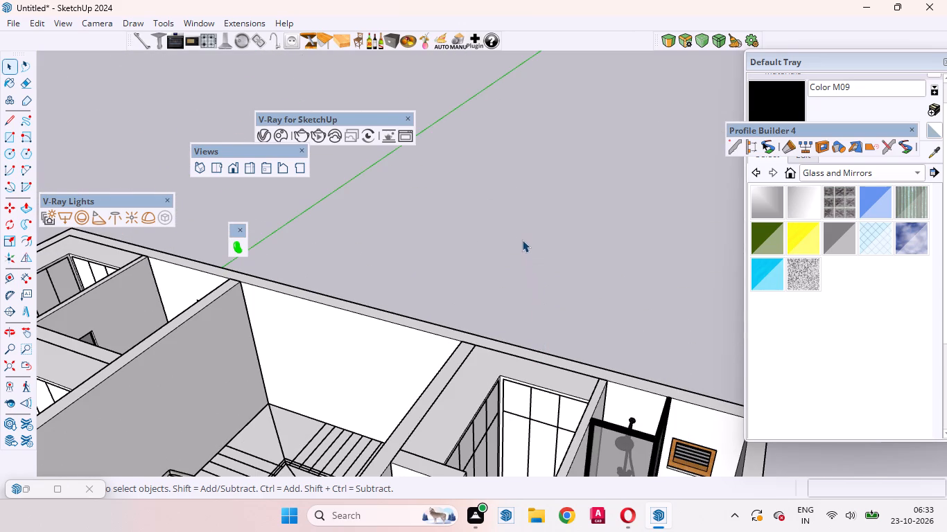
{"action": "scroll", "coordinate": [539, 287], "scroll_direction": "down", "scroll_amount": 5}
{"action": "scroll", "coordinate": [522, 396], "scroll_direction": "up", "scroll_amount": 3}
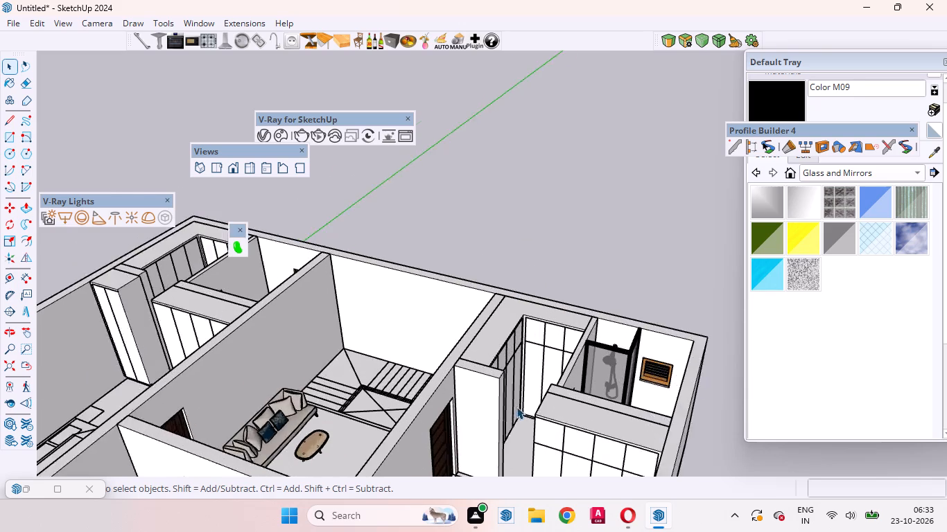
{"action": "scroll", "coordinate": [516, 407], "scroll_direction": "up", "scroll_amount": 14}
{"action": "scroll", "coordinate": [550, 360], "scroll_direction": "down", "scroll_amount": 3}
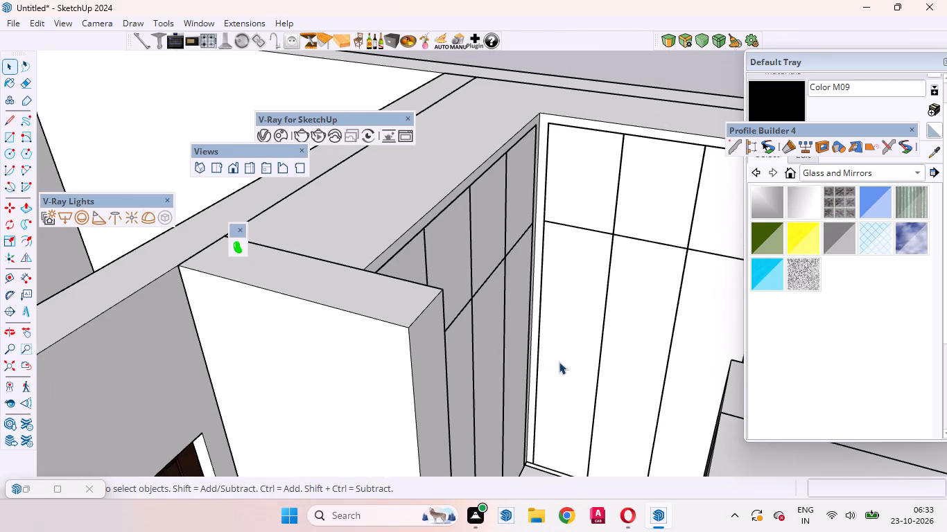
{"action": "scroll", "coordinate": [614, 357], "scroll_direction": "up", "scroll_amount": 9}
{"action": "scroll", "coordinate": [611, 346], "scroll_direction": "down", "scroll_amount": 3}
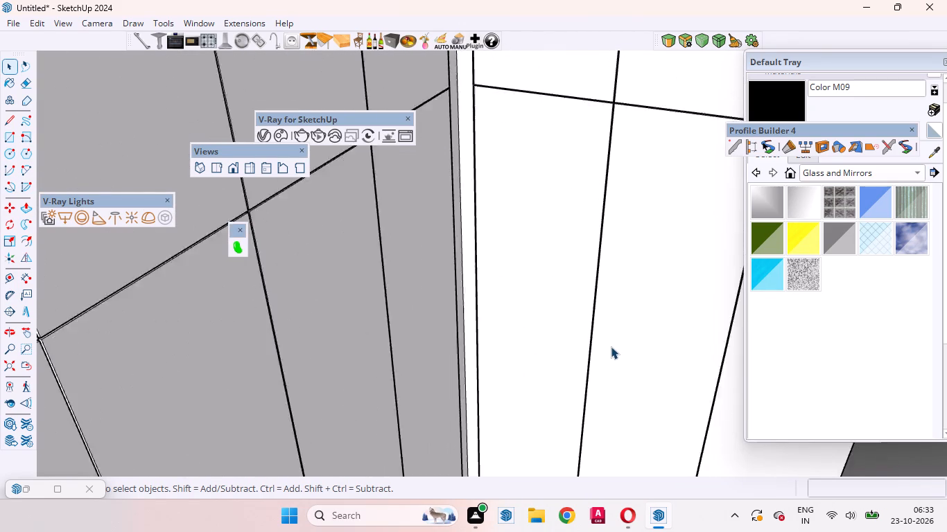
{"action": "scroll", "coordinate": [611, 346], "scroll_direction": "down", "scroll_amount": 1}
{"action": "scroll", "coordinate": [600, 213], "scroll_direction": "up", "scroll_amount": 3}
{"action": "scroll", "coordinate": [657, 346], "scroll_direction": "down", "scroll_amount": 5}
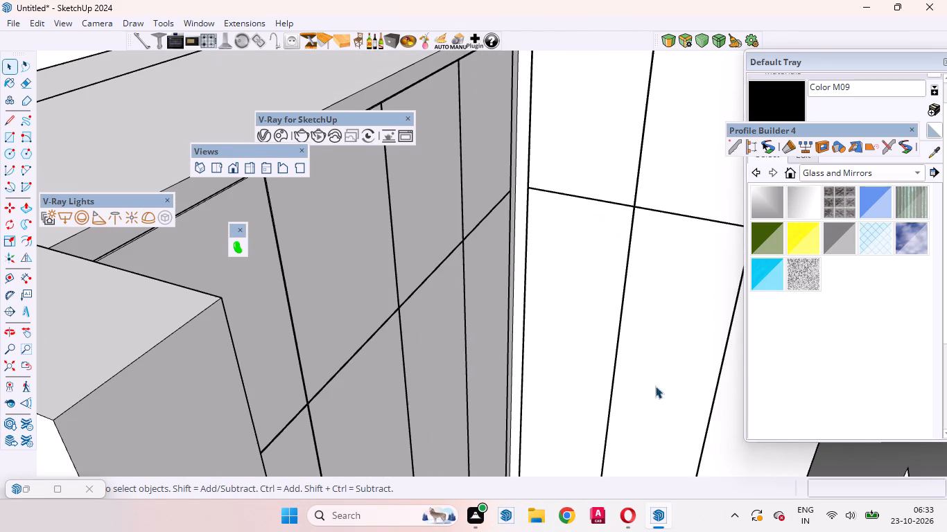
{"action": "scroll", "coordinate": [620, 209], "scroll_direction": "down", "scroll_amount": 4}
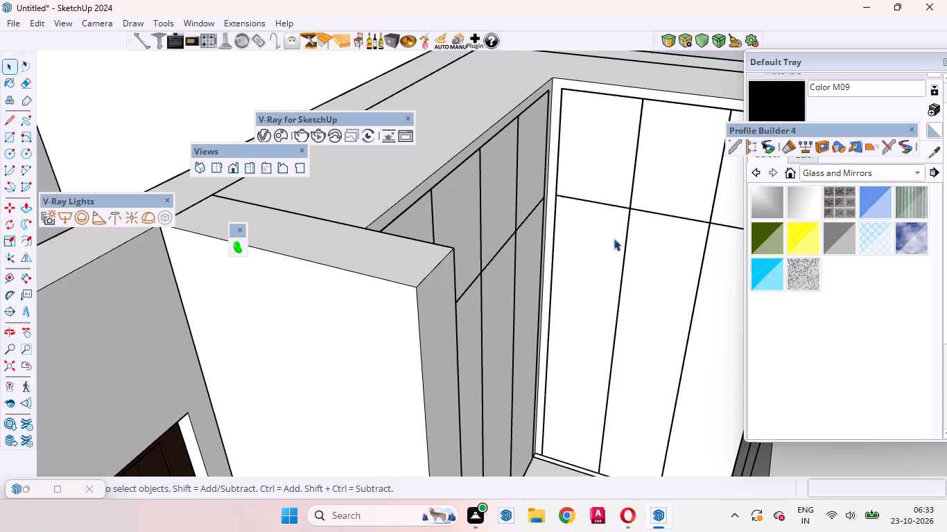
{"action": "middle_click_drag", "start_coordinate": [599, 261], "coordinate": [397, 332]}
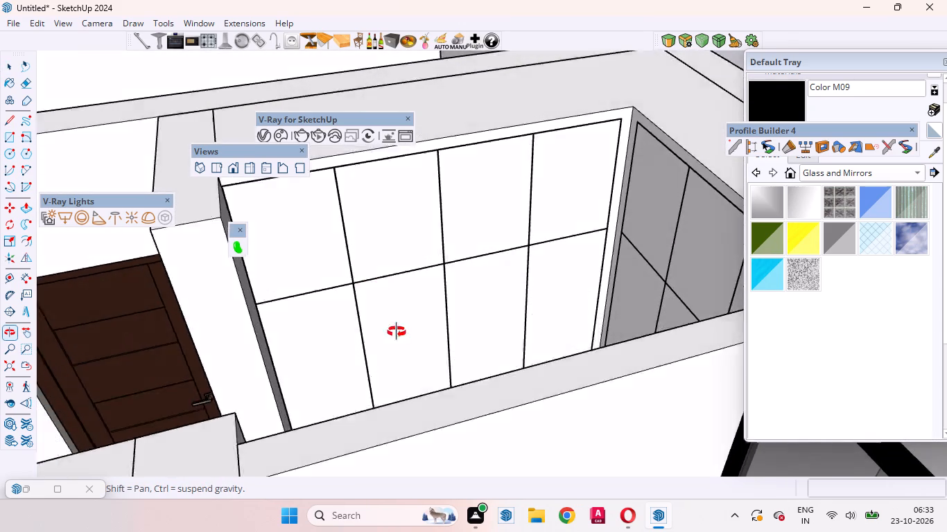
{"action": "middle_click_drag", "start_coordinate": [397, 332], "coordinate": [481, 411]}
{"action": "scroll", "coordinate": [497, 393], "scroll_direction": "down", "scroll_amount": 9}
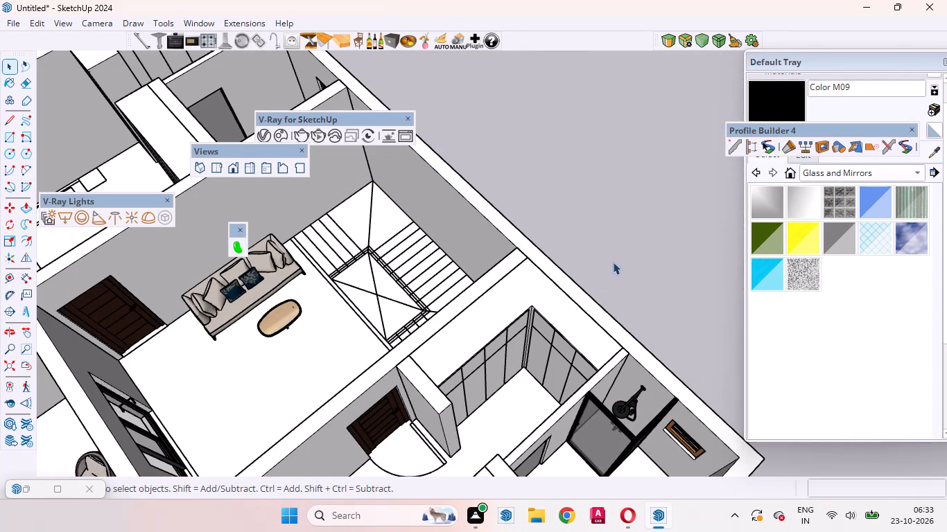
{"action": "left_click", "coordinate": [603, 263]}
{"action": "scroll", "coordinate": [565, 293], "scroll_direction": "down", "scroll_amount": 1}
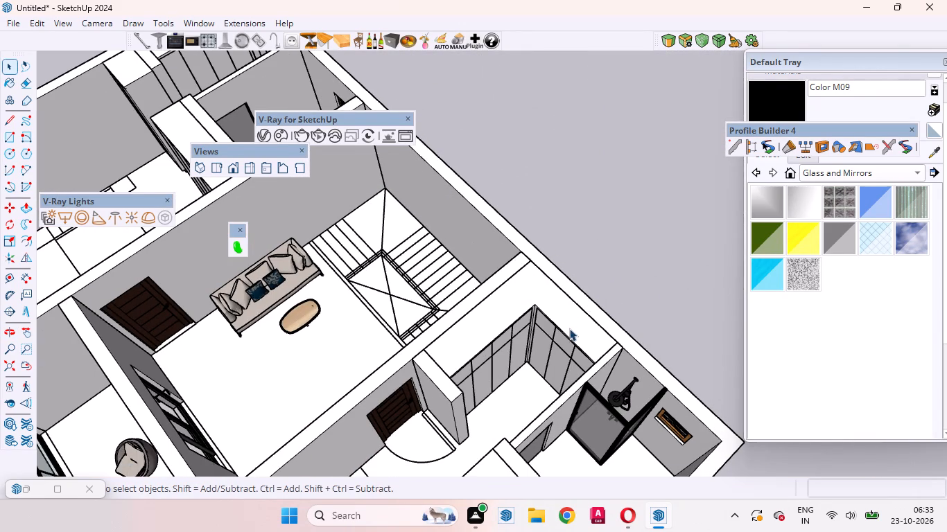
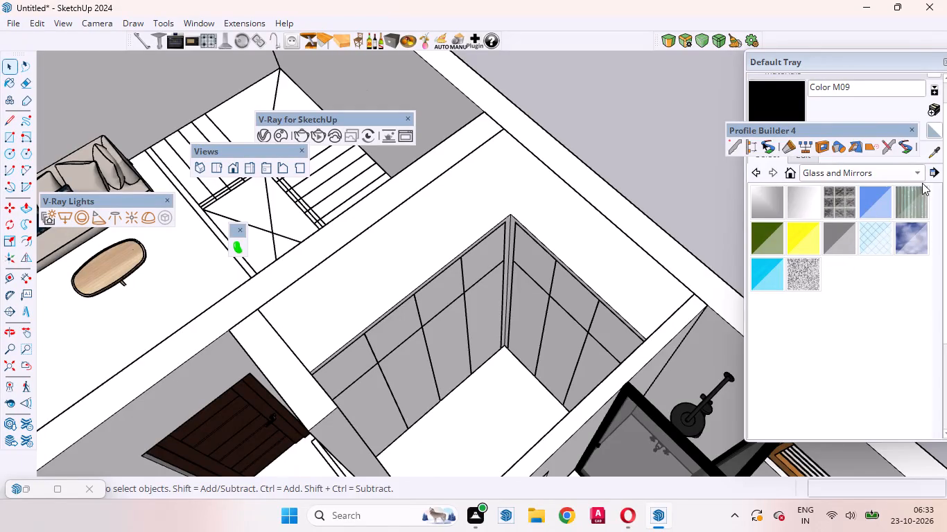
Paint the whole L-shaped wardrobe group with 0207 AP 9584 Fervent Fuchsia-N from the Asian Paints Chromatics collection.
{"action": "left_click", "coordinate": [918, 174]}
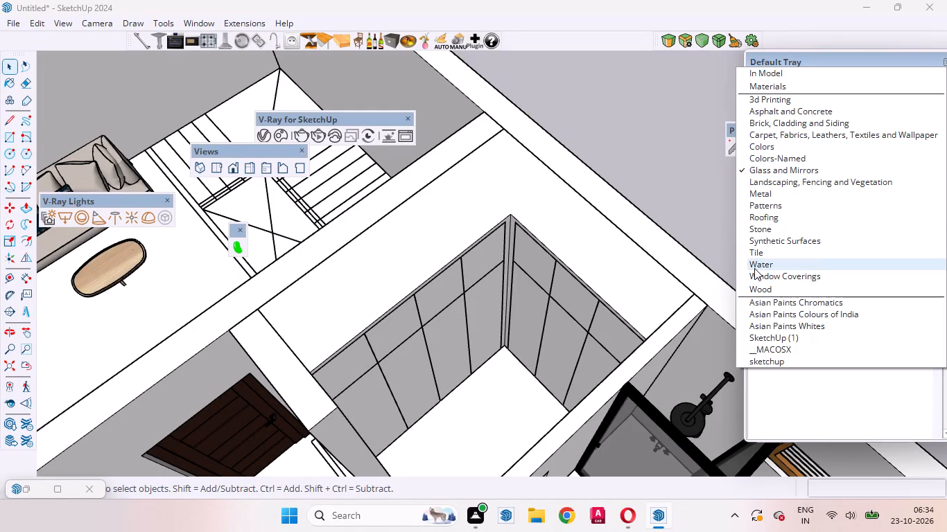
{"action": "left_click", "coordinate": [765, 303]}
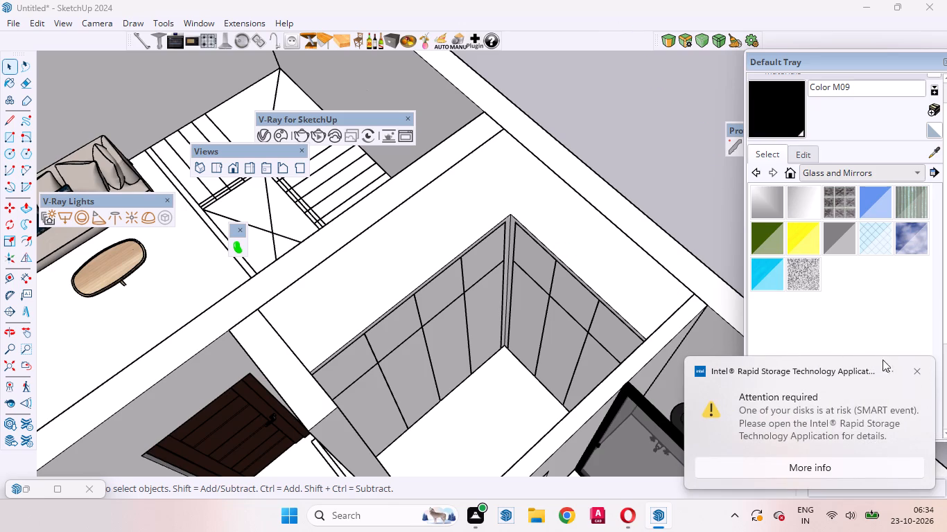
{"action": "left_click", "coordinate": [914, 366]}
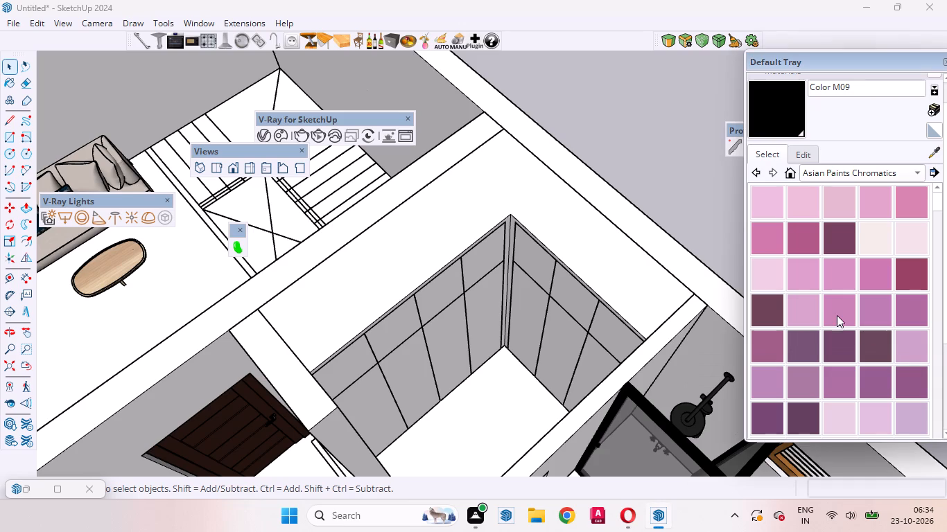
{"action": "scroll", "coordinate": [835, 310], "scroll_direction": "down", "scroll_amount": 2}
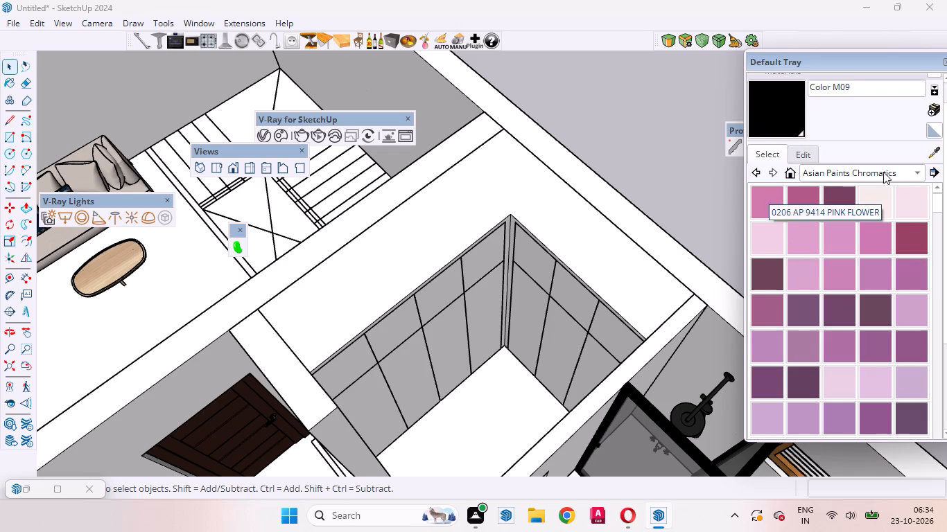
{"action": "left_click", "coordinate": [799, 193]}
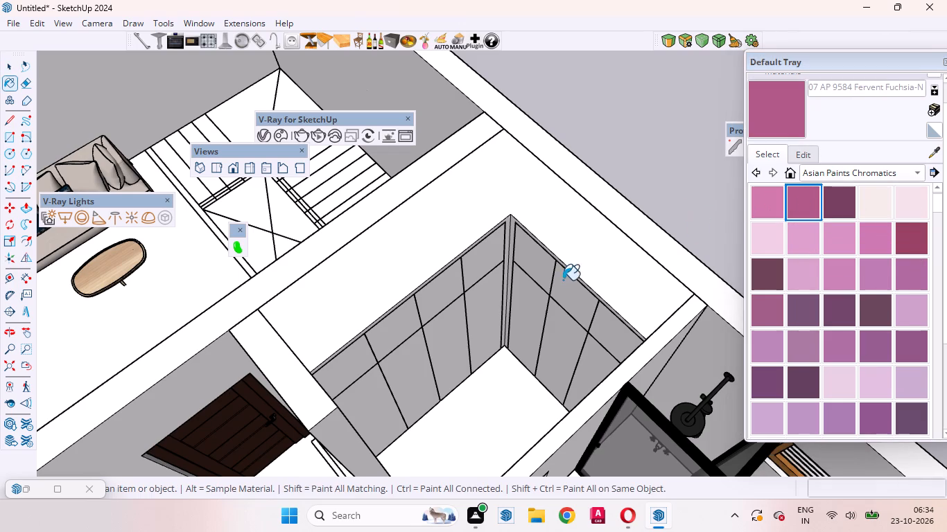
{"action": "scroll", "coordinate": [549, 292], "scroll_direction": "up", "scroll_amount": 5}
{"action": "scroll", "coordinate": [498, 323], "scroll_direction": "up", "scroll_amount": 3}
{"action": "middle_click_drag", "start_coordinate": [521, 332], "coordinate": [600, 292]}
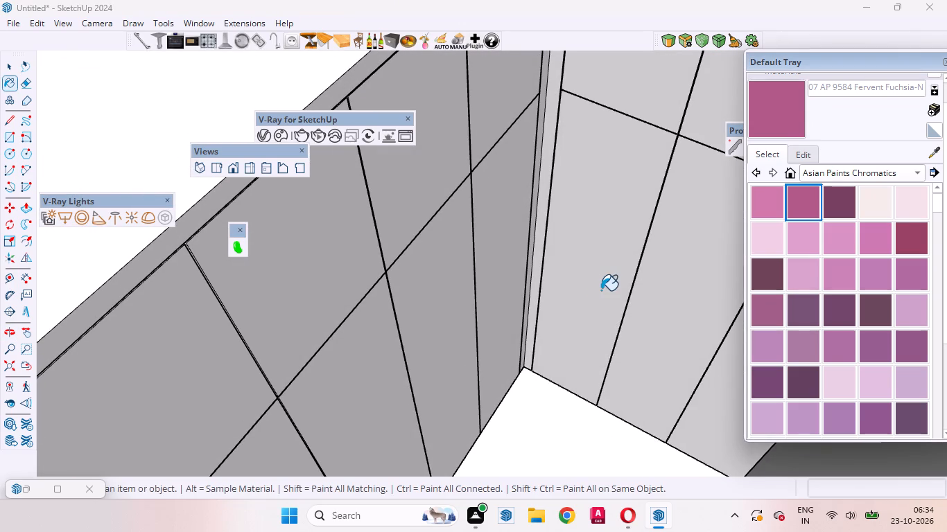
{"action": "left_click", "coordinate": [601, 290]}
{"action": "scroll", "coordinate": [615, 311], "scroll_direction": "down", "scroll_amount": 10}
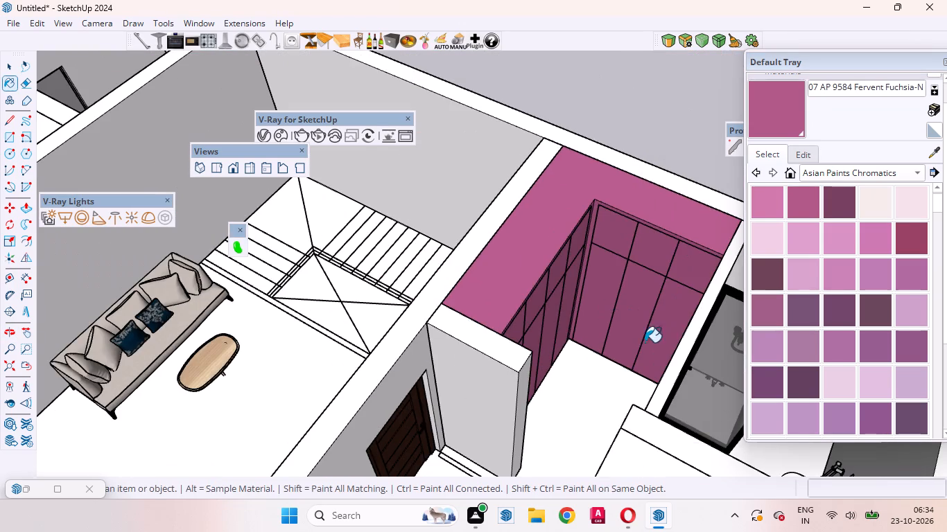
Inside the L-shaped wardrobe group, paint the three loft panels of the shorter front with 0210 AP 9427 Delicate Pink.
{"action": "middle_click_drag", "start_coordinate": [645, 342], "coordinate": [627, 343]}
{"action": "scroll", "coordinate": [632, 333], "scroll_direction": "up", "scroll_amount": 1}
{"action": "left_click", "coordinate": [910, 207]}
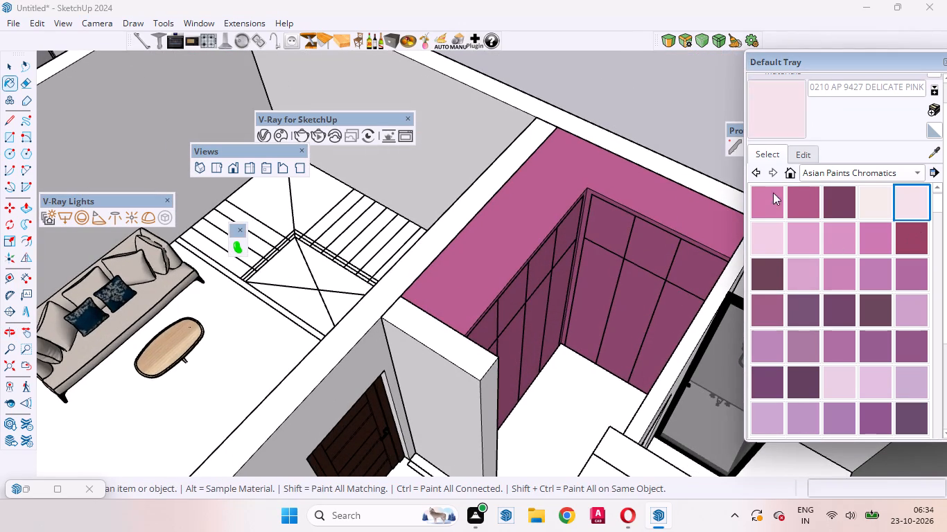
{"action": "key", "text": "space"}
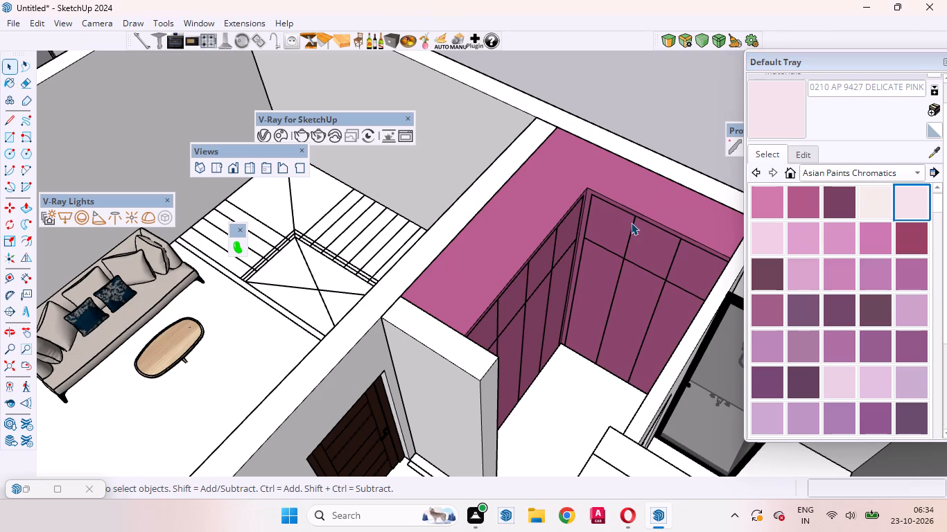
{"action": "scroll", "coordinate": [617, 218], "scroll_direction": "up", "scroll_amount": 5}
{"action": "left_click", "coordinate": [609, 229]}
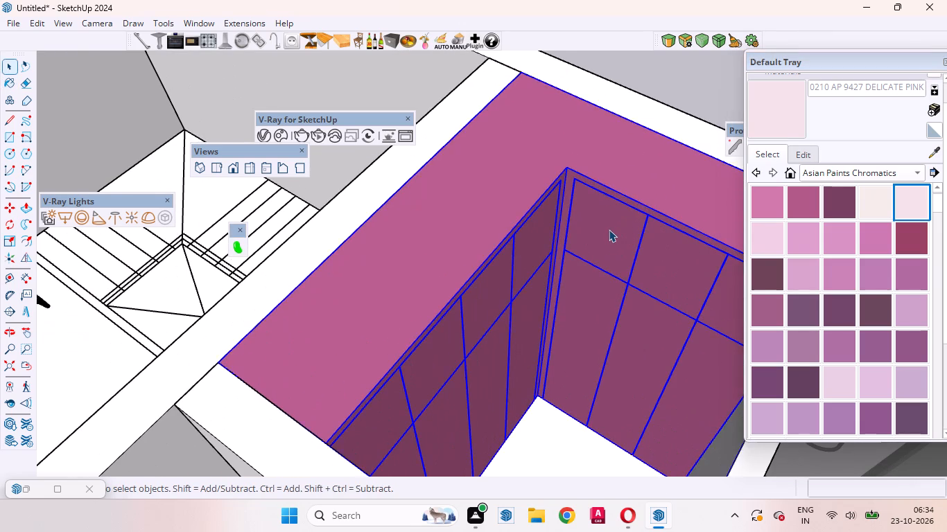
{"action": "double_click", "coordinate": [609, 229]}
{"action": "left_click", "coordinate": [608, 229]}
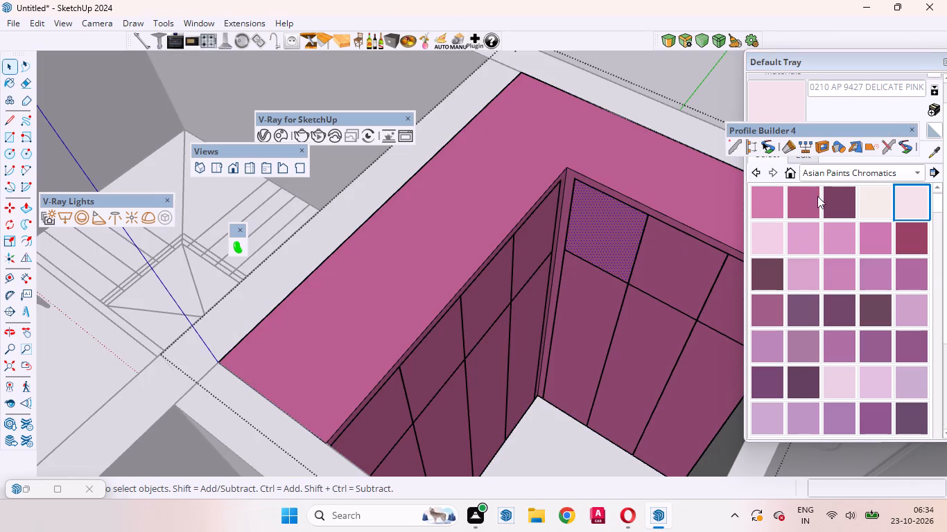
{"action": "left_click_drag", "start_coordinate": [901, 201], "coordinate": [890, 205]}
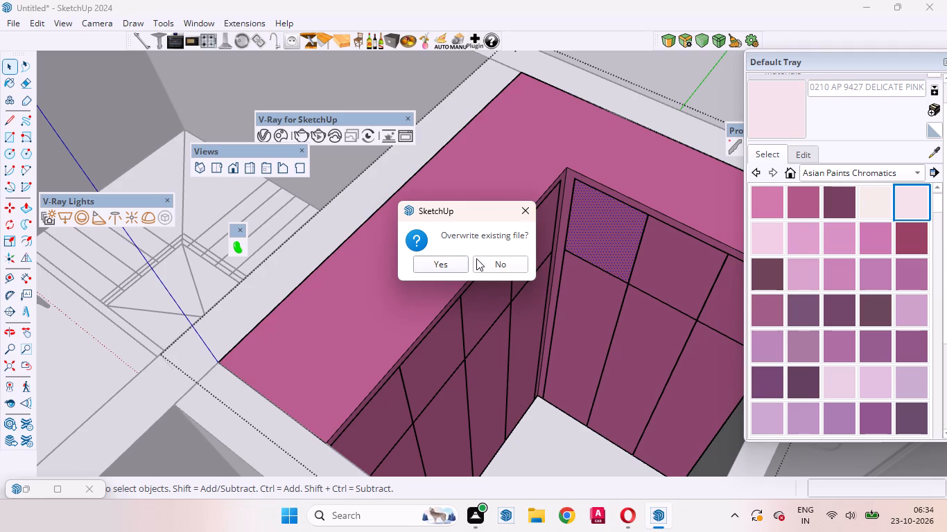
{"action": "left_click", "coordinate": [449, 265]}
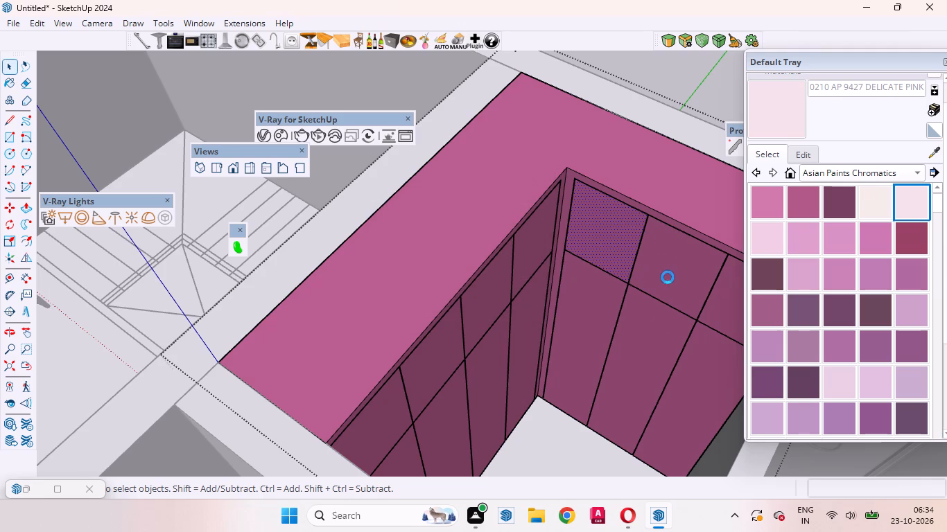
{"action": "left_click", "coordinate": [613, 234]}
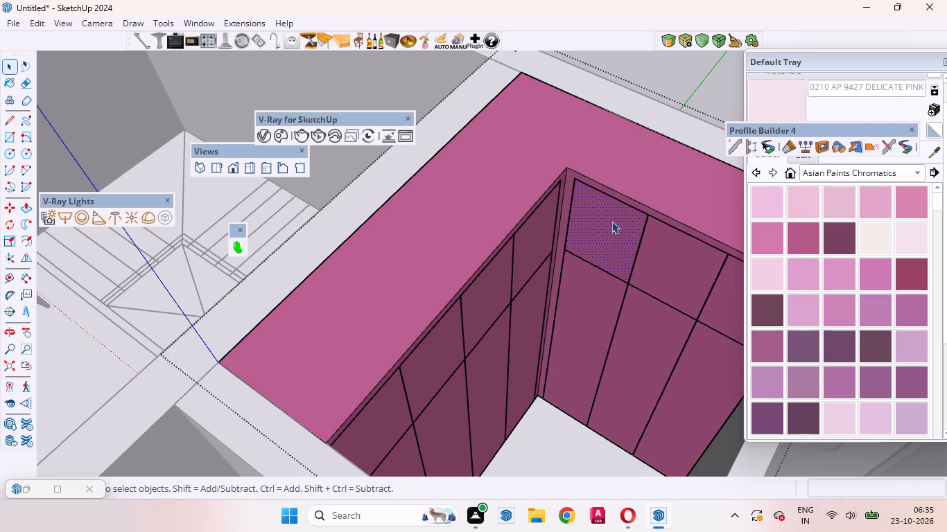
{"action": "left_click_drag", "start_coordinate": [773, 94], "coordinate": [766, 107]}
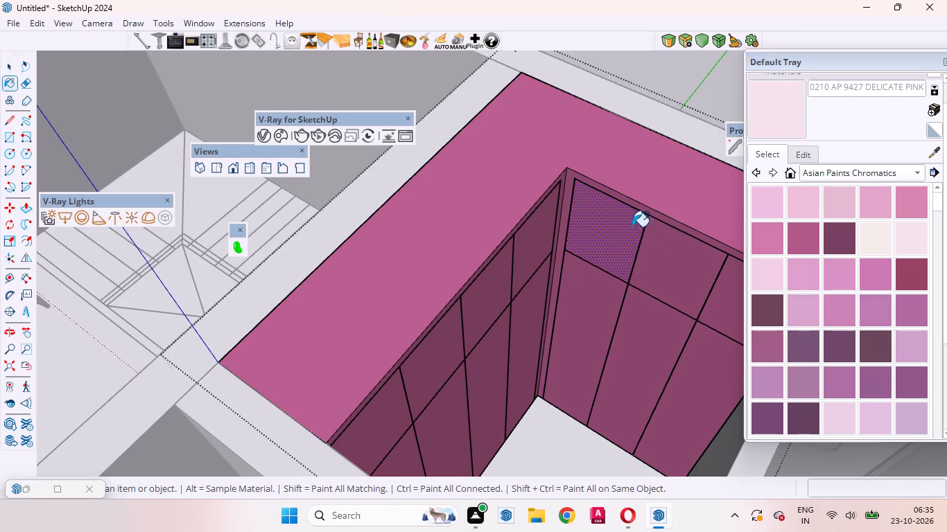
{"action": "left_click", "coordinate": [589, 240]}
{"action": "left_click", "coordinate": [678, 269]}
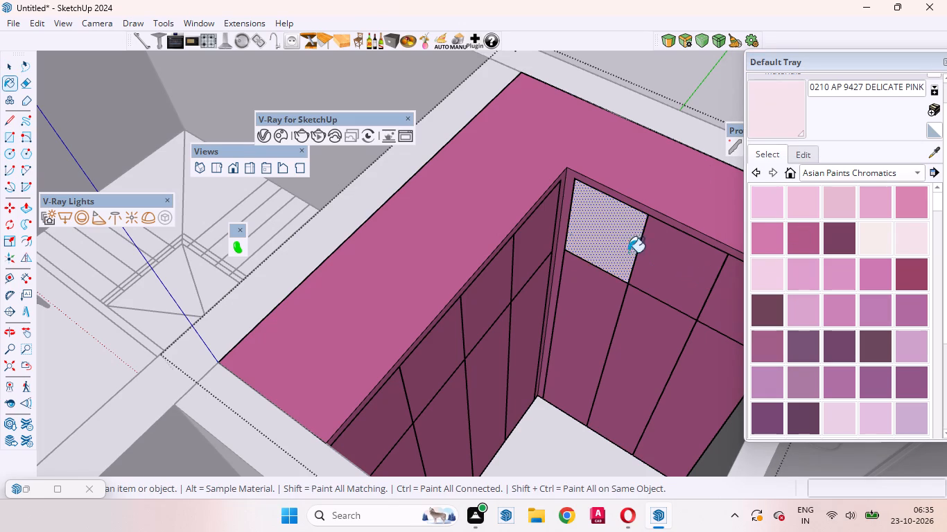
{"action": "scroll", "coordinate": [434, 192], "scroll_direction": "down", "scroll_amount": 4}
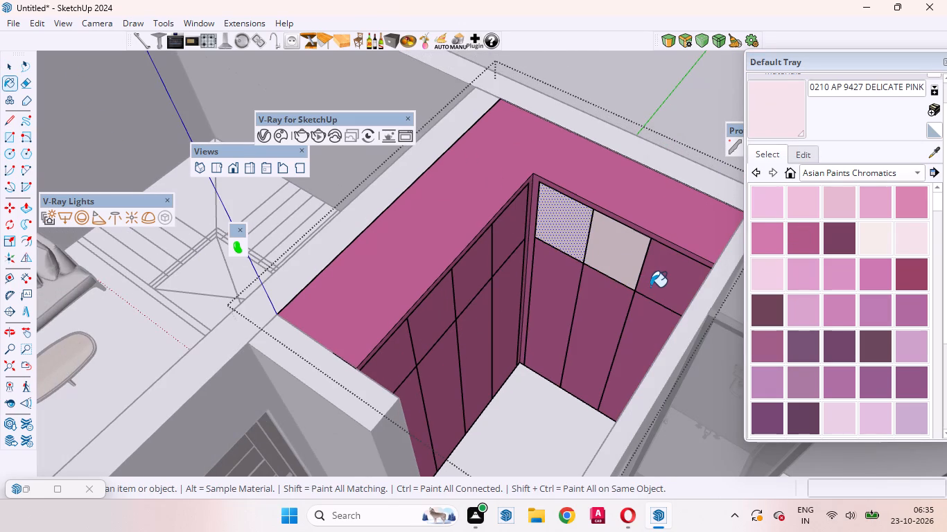
{"action": "left_click", "coordinate": [652, 287]}
Paint the four loft panels of the longer front and the wardrobe's top face with the same Delicate Pink.
{"action": "scroll", "coordinate": [503, 210], "scroll_direction": "up", "scroll_amount": 8}
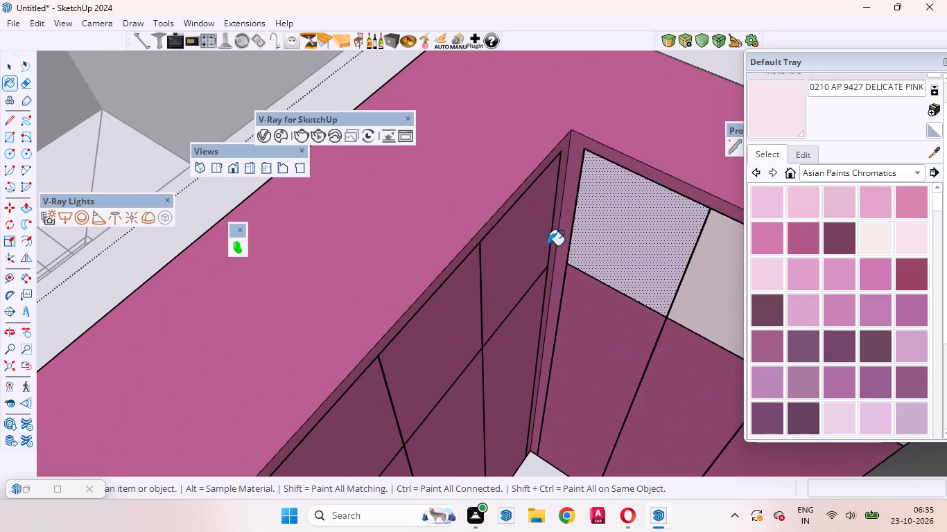
{"action": "left_click", "coordinate": [530, 241]}
{"action": "left_click", "coordinate": [442, 337]}
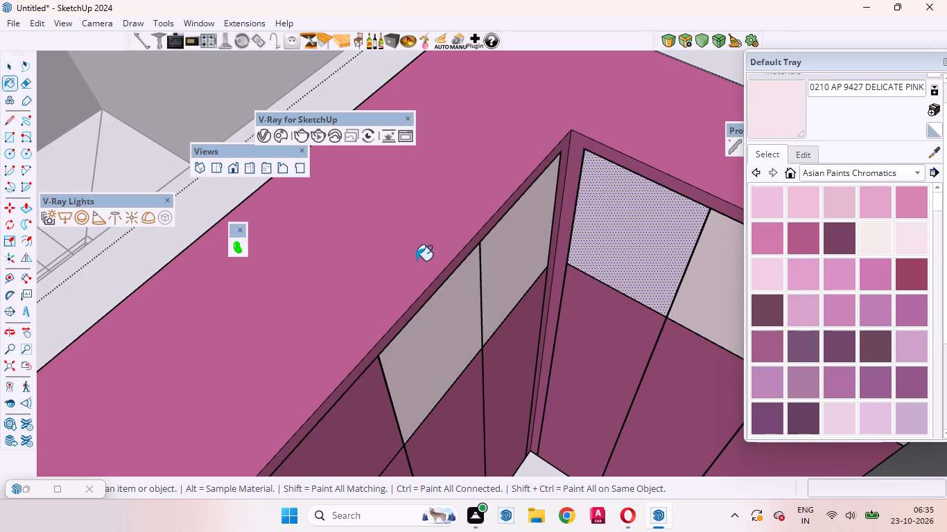
{"action": "left_click", "coordinate": [413, 260]}
{"action": "left_click", "coordinate": [377, 423]}
{"action": "scroll", "coordinate": [535, 214], "scroll_direction": "down", "scroll_amount": 2}
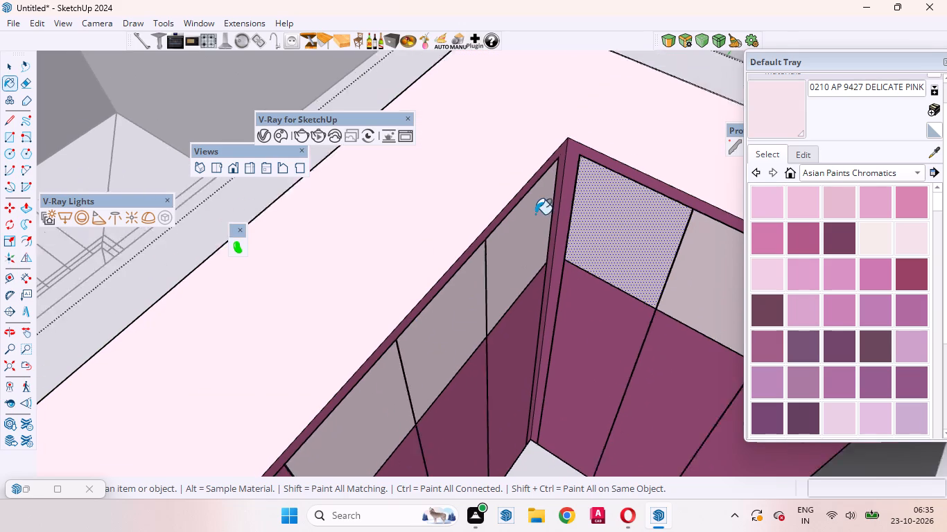
{"action": "scroll", "coordinate": [535, 214], "scroll_direction": "down", "scroll_amount": 6}
{"action": "scroll", "coordinate": [537, 249], "scroll_direction": "up", "scroll_amount": 5}
{"action": "middle_click_drag", "start_coordinate": [503, 281], "coordinate": [413, 249]}
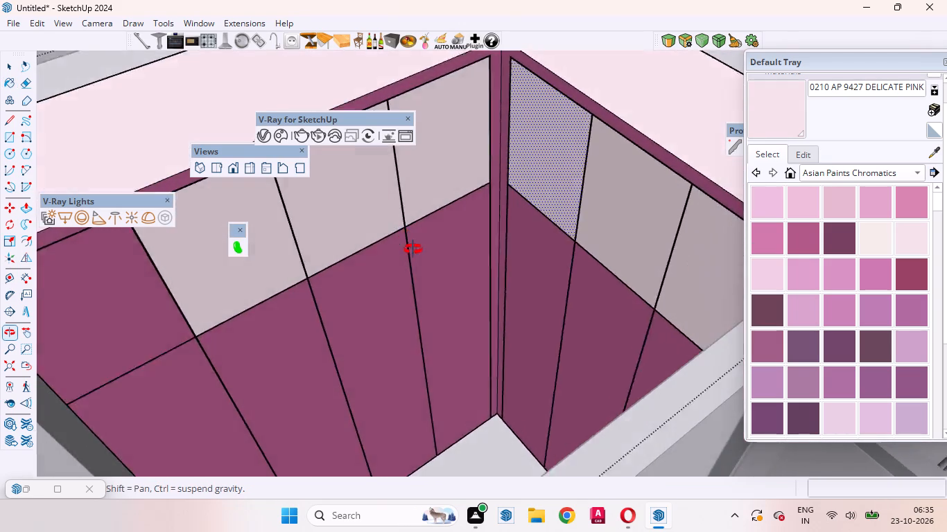
{"action": "middle_click_drag", "start_coordinate": [413, 249], "coordinate": [471, 229]}
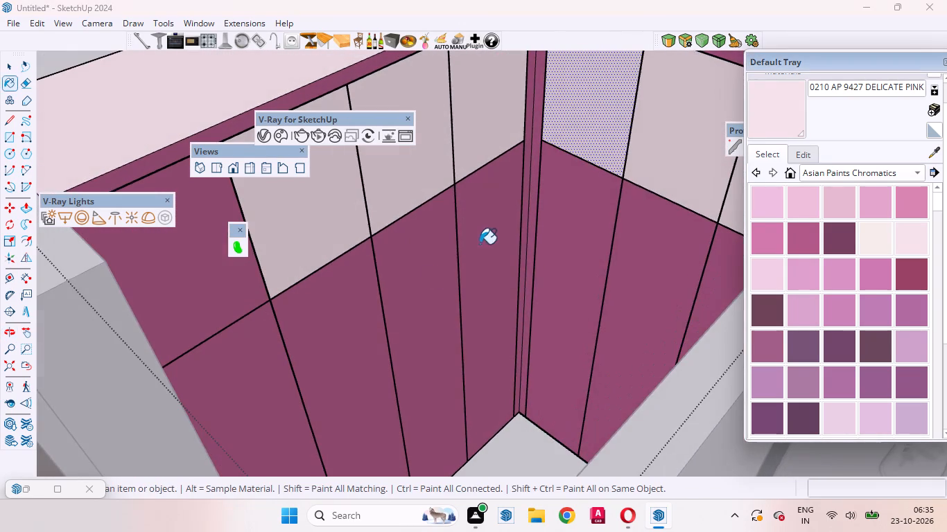
{"action": "left_click_drag", "start_coordinate": [223, 290], "coordinate": [245, 290]}
Paint both side faces of the recessed gap between the shorter front's first and second loft panels, counted from the inner corner, Delicate Pink.
{"action": "scroll", "coordinate": [444, 292], "scroll_direction": "down", "scroll_amount": 2}
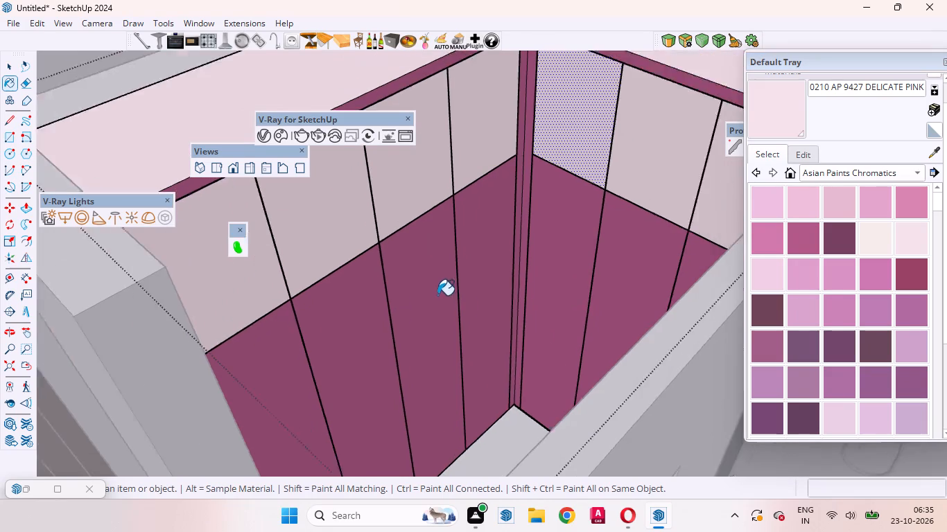
{"action": "scroll", "coordinate": [437, 295], "scroll_direction": "down", "scroll_amount": 3}
{"action": "scroll", "coordinate": [600, 130], "scroll_direction": "up", "scroll_amount": 3}
{"action": "scroll", "coordinate": [516, 180], "scroll_direction": "up", "scroll_amount": 9}
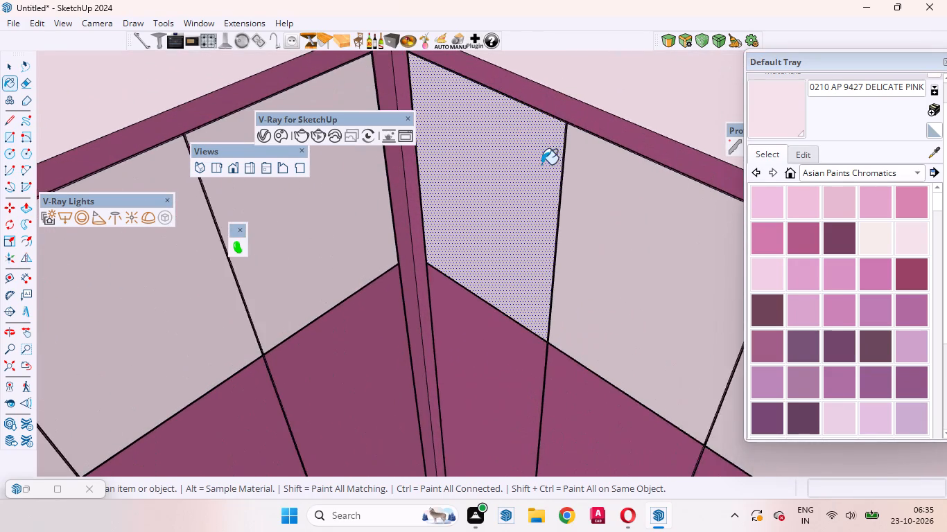
{"action": "scroll", "coordinate": [541, 164], "scroll_direction": "up", "scroll_amount": 17}
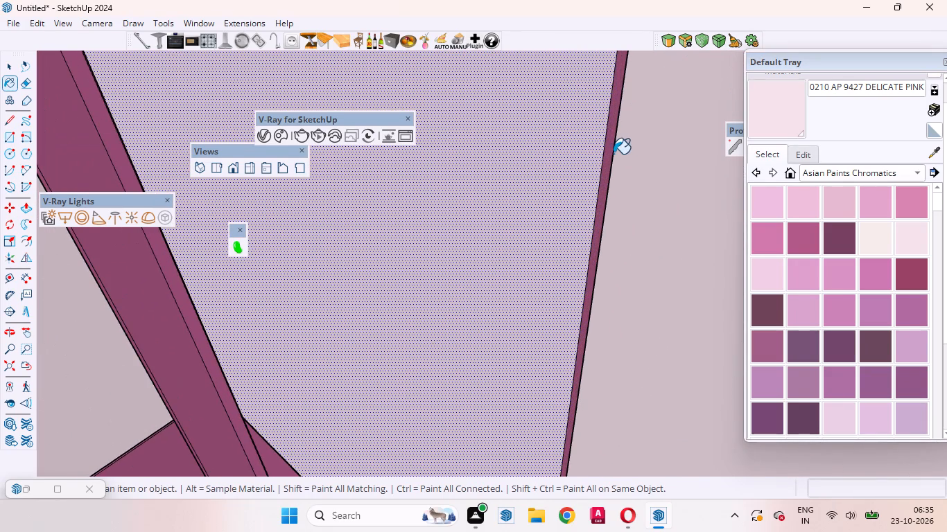
{"action": "left_click", "coordinate": [607, 152]}
{"action": "middle_click_drag", "start_coordinate": [601, 149], "coordinate": [609, 166]}
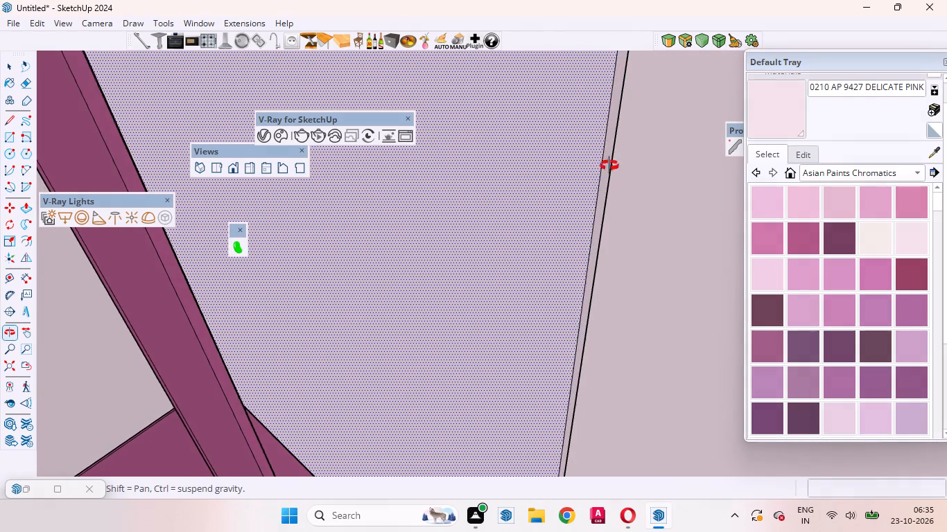
{"action": "middle_click_drag", "start_coordinate": [609, 166], "coordinate": [808, 215]}
{"action": "scroll", "coordinate": [324, 252], "scroll_direction": "up", "scroll_amount": 3}
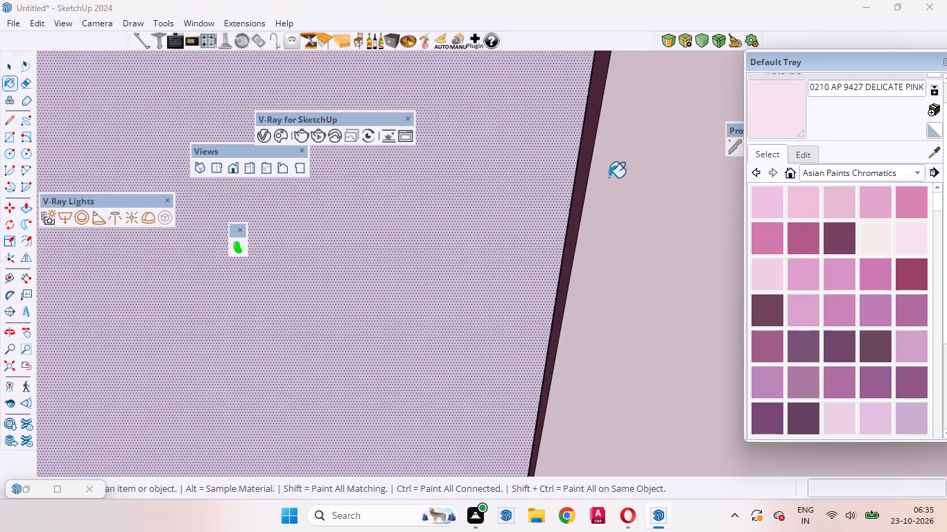
{"action": "scroll", "coordinate": [609, 177], "scroll_direction": "up", "scroll_amount": 3}
{"action": "left_click", "coordinate": [579, 167]}
{"action": "scroll", "coordinate": [577, 202], "scroll_direction": "down", "scroll_amount": 8}
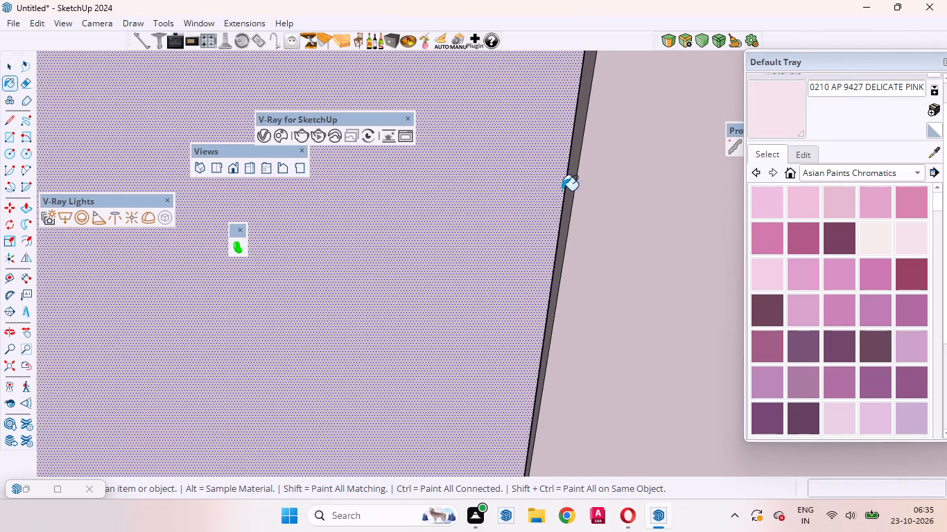
{"action": "scroll", "coordinate": [562, 190], "scroll_direction": "down", "scroll_amount": 20}
{"action": "scroll", "coordinate": [562, 190], "scroll_direction": "down", "scroll_amount": 4}
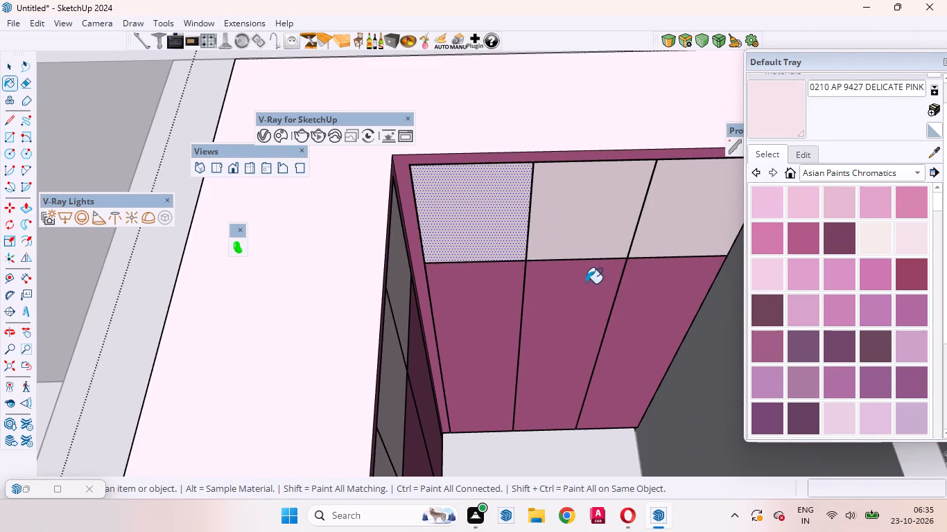
Paint both side faces of the recessed gap between the shorter front's second and third loft panels, counted from the inner corner, Delicate Pink.
{"action": "middle_click_drag", "start_coordinate": [586, 283], "coordinate": [514, 197]}
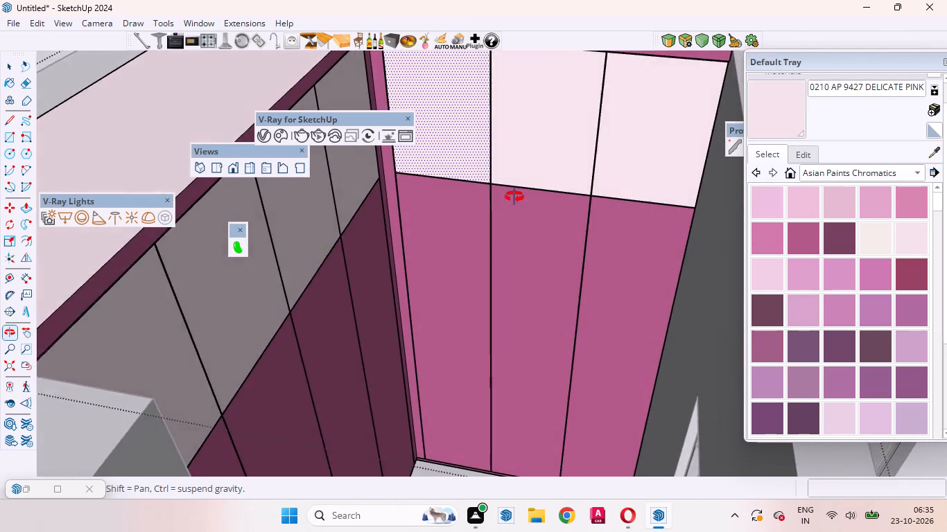
{"action": "middle_click_drag", "start_coordinate": [514, 197], "coordinate": [552, 201]}
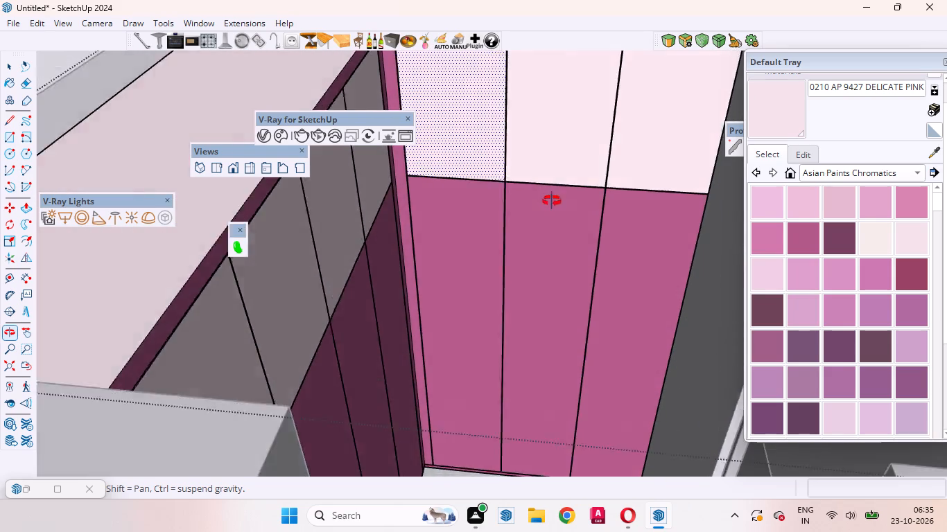
{"action": "middle_click_drag", "start_coordinate": [552, 201], "coordinate": [566, 220]}
{"action": "scroll", "coordinate": [627, 191], "scroll_direction": "up", "scroll_amount": 17}
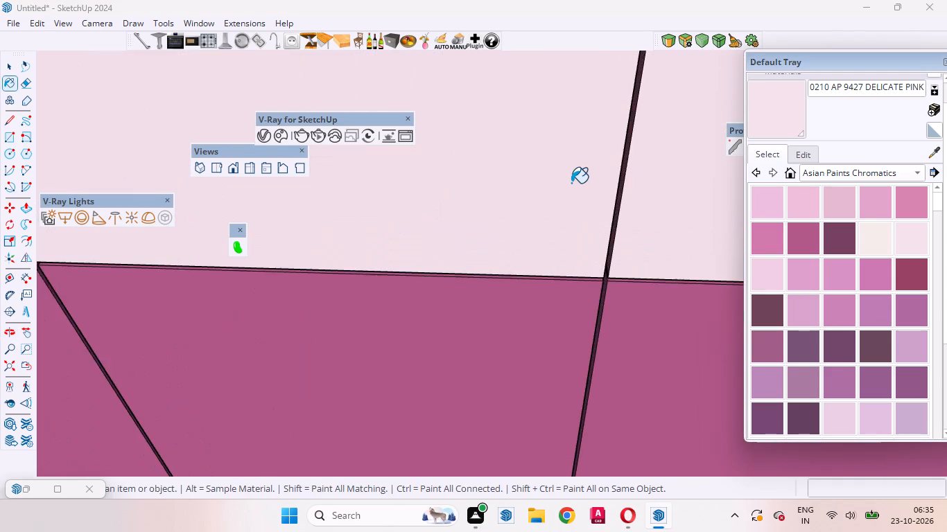
{"action": "scroll", "coordinate": [571, 183], "scroll_direction": "up", "scroll_amount": 9}
{"action": "scroll", "coordinate": [642, 230], "scroll_direction": "up", "scroll_amount": 5}
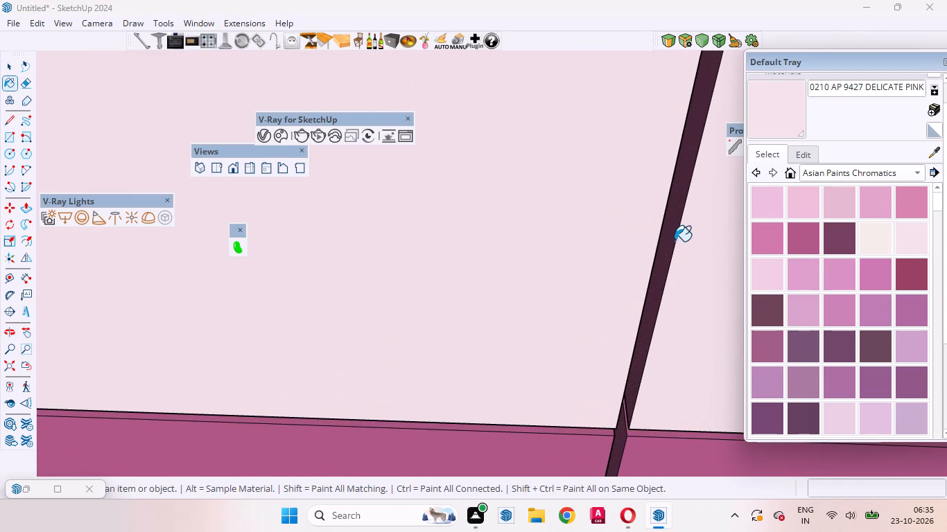
{"action": "left_click", "coordinate": [675, 241]}
{"action": "middle_click_drag", "start_coordinate": [651, 262], "coordinate": [527, 271]}
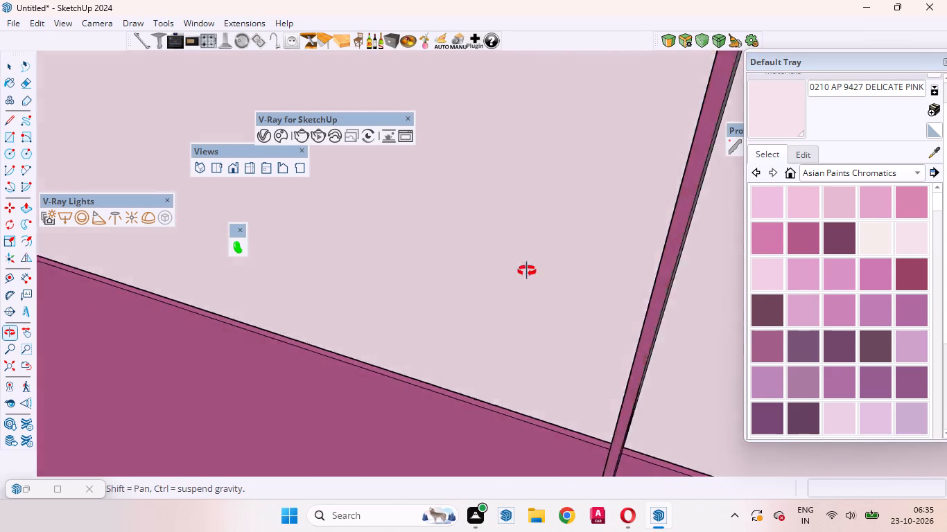
{"action": "middle_click_drag", "start_coordinate": [527, 271], "coordinate": [451, 232]}
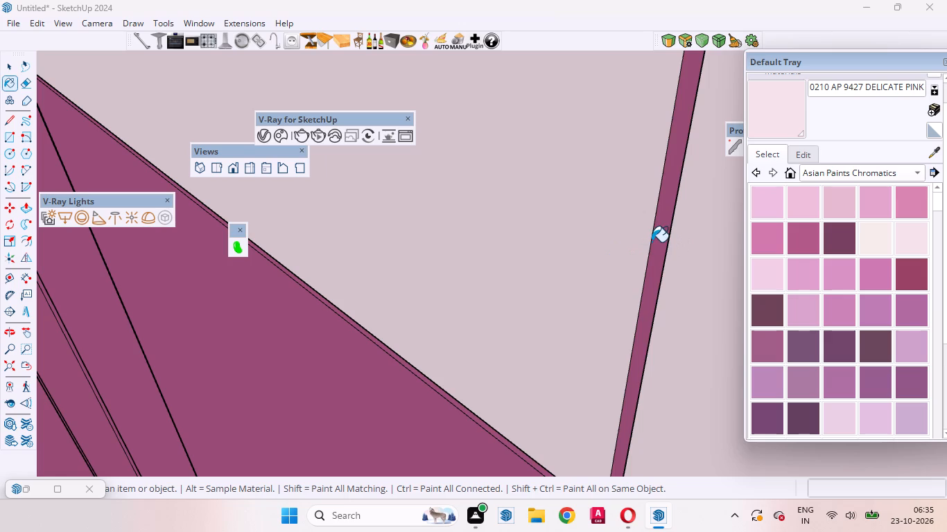
{"action": "left_click", "coordinate": [657, 245]}
Paint the bottom edge faces of the shorter front's three loft panels, along the gap above the doors, with 0210 AP 9427 Delicate Pink.
{"action": "middle_click_drag", "start_coordinate": [594, 369], "coordinate": [597, 232]}
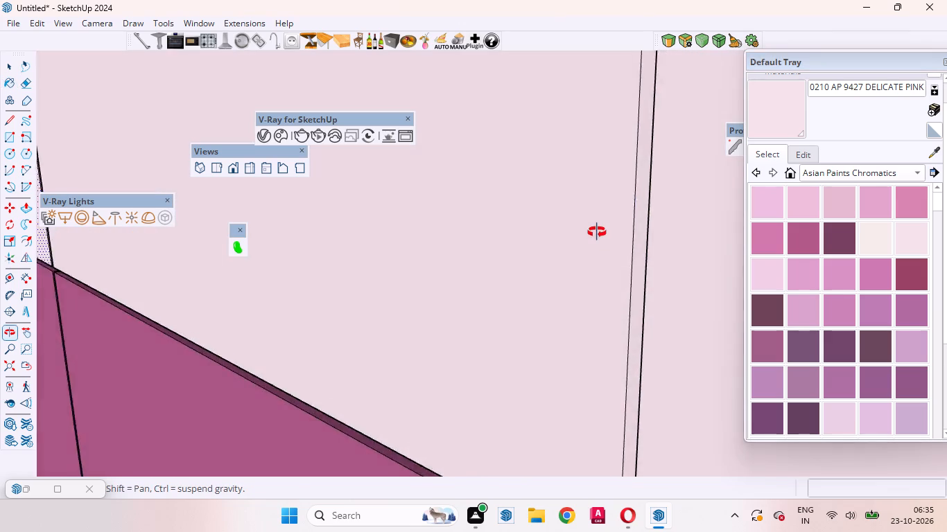
{"action": "middle_click_drag", "start_coordinate": [597, 232], "coordinate": [611, 220]}
{"action": "scroll", "coordinate": [659, 228], "scroll_direction": "down", "scroll_amount": 10}
{"action": "scroll", "coordinate": [576, 344], "scroll_direction": "up", "scroll_amount": 8}
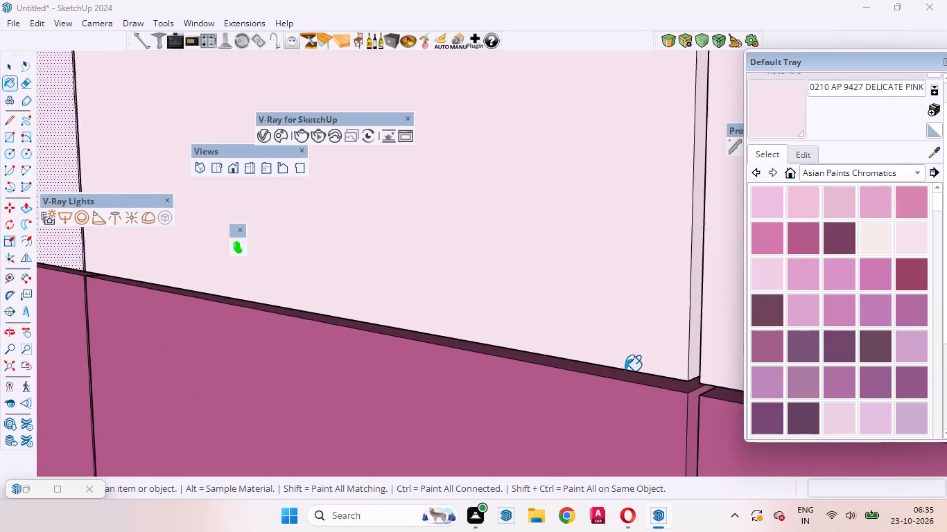
{"action": "scroll", "coordinate": [625, 371], "scroll_direction": "up", "scroll_amount": 3}
{"action": "middle_click_drag", "start_coordinate": [641, 382], "coordinate": [599, 249]}
{"action": "scroll", "coordinate": [657, 342], "scroll_direction": "up", "scroll_amount": 2}
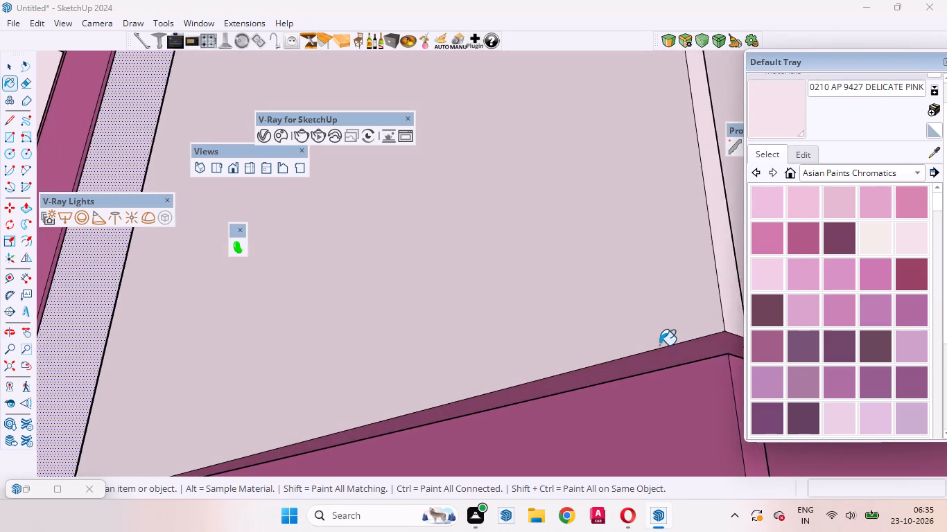
{"action": "scroll", "coordinate": [659, 345], "scroll_direction": "up", "scroll_amount": 2}
{"action": "left_click", "coordinate": [677, 356]}
{"action": "scroll", "coordinate": [567, 335], "scroll_direction": "down", "scroll_amount": 8}
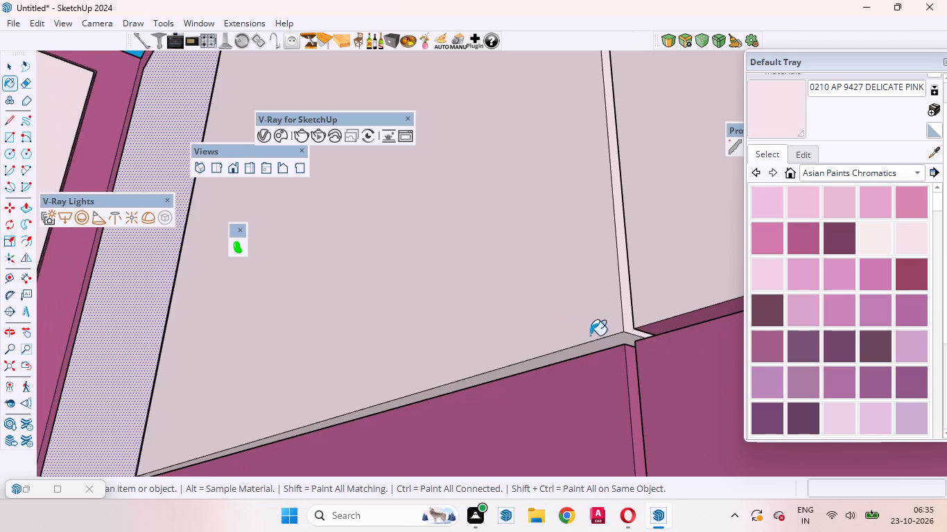
{"action": "scroll", "coordinate": [664, 339], "scroll_direction": "up", "scroll_amount": 8}
{"action": "left_click", "coordinate": [661, 314]}
{"action": "scroll", "coordinate": [596, 315], "scroll_direction": "down", "scroll_amount": 3}
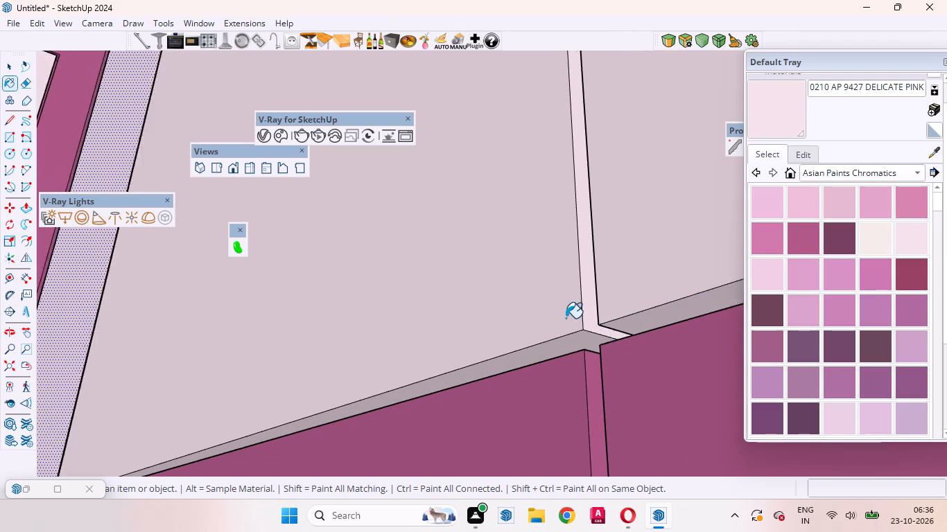
{"action": "scroll", "coordinate": [566, 318], "scroll_direction": "down", "scroll_amount": 12}
{"action": "scroll", "coordinate": [198, 462], "scroll_direction": "up", "scroll_amount": 9}
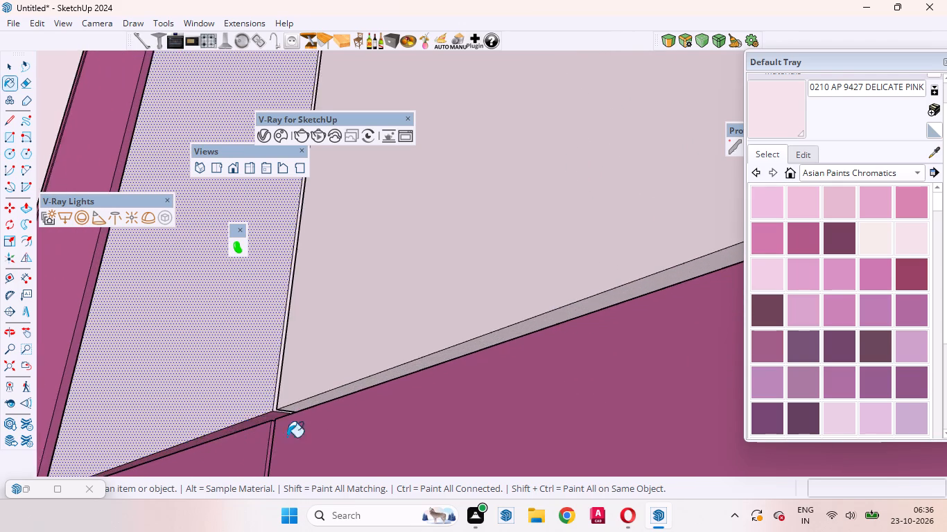
{"action": "scroll", "coordinate": [287, 437], "scroll_direction": "up", "scroll_amount": 10}
{"action": "left_click", "coordinate": [246, 398]}
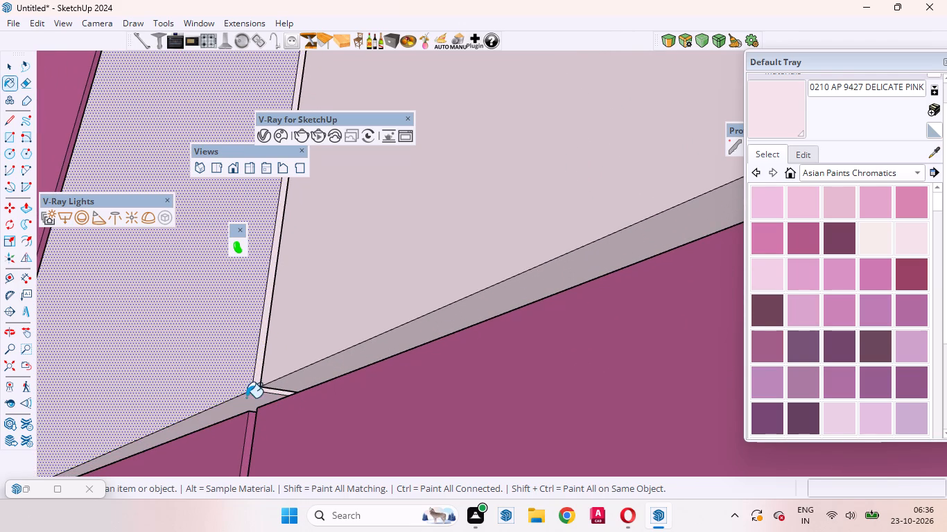
Paint the side edge face of the shorter front's first loft panel, beside the inner-corner frame, Delicate Pink.
{"action": "middle_click_drag", "start_coordinate": [399, 233], "coordinate": [571, 456]}
{"action": "scroll", "coordinate": [599, 407], "scroll_direction": "down", "scroll_amount": 7}
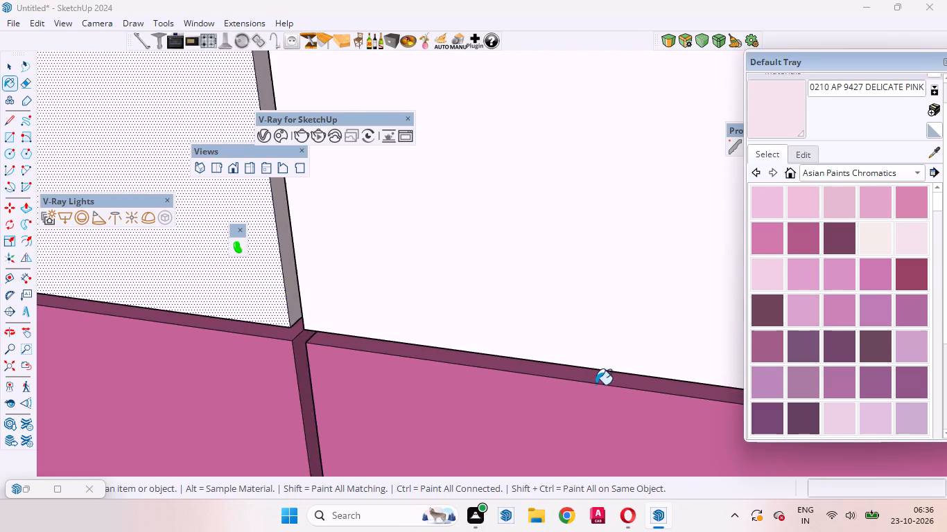
{"action": "scroll", "coordinate": [596, 384], "scroll_direction": "down", "scroll_amount": 20}
{"action": "scroll", "coordinate": [596, 384], "scroll_direction": "down", "scroll_amount": 6}
{"action": "scroll", "coordinate": [430, 328], "scroll_direction": "down", "scroll_amount": 3}
{"action": "scroll", "coordinate": [641, 310], "scroll_direction": "up", "scroll_amount": 4}
{"action": "scroll", "coordinate": [631, 356], "scroll_direction": "down", "scroll_amount": 5}
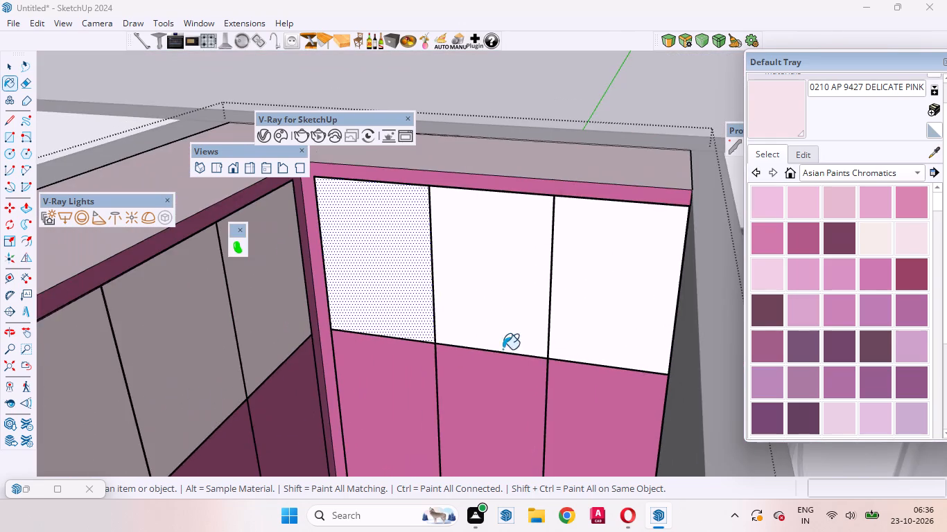
{"action": "scroll", "coordinate": [311, 263], "scroll_direction": "up", "scroll_amount": 20}
{"action": "scroll", "coordinate": [311, 263], "scroll_direction": "up", "scroll_amount": 2}
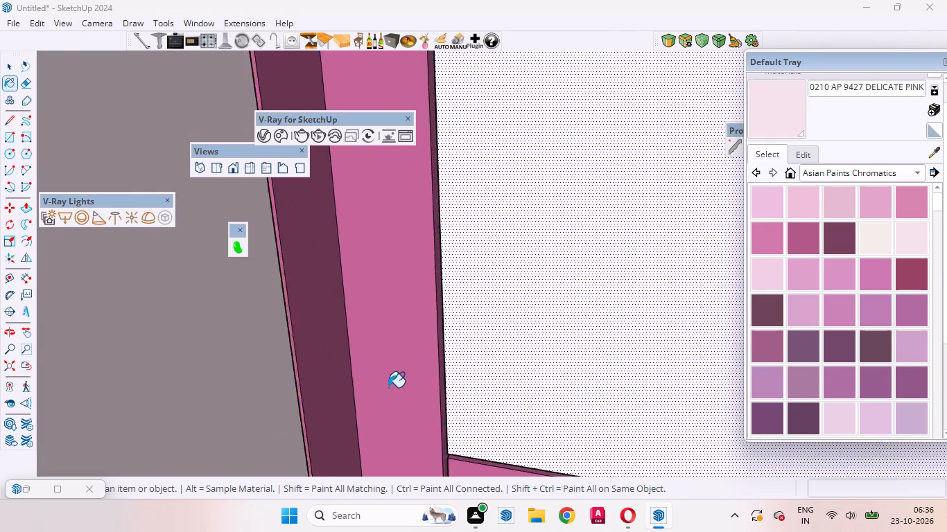
{"action": "scroll", "coordinate": [388, 387], "scroll_direction": "up", "scroll_amount": 6}
{"action": "middle_click_drag", "start_coordinate": [462, 385], "coordinate": [581, 402]}
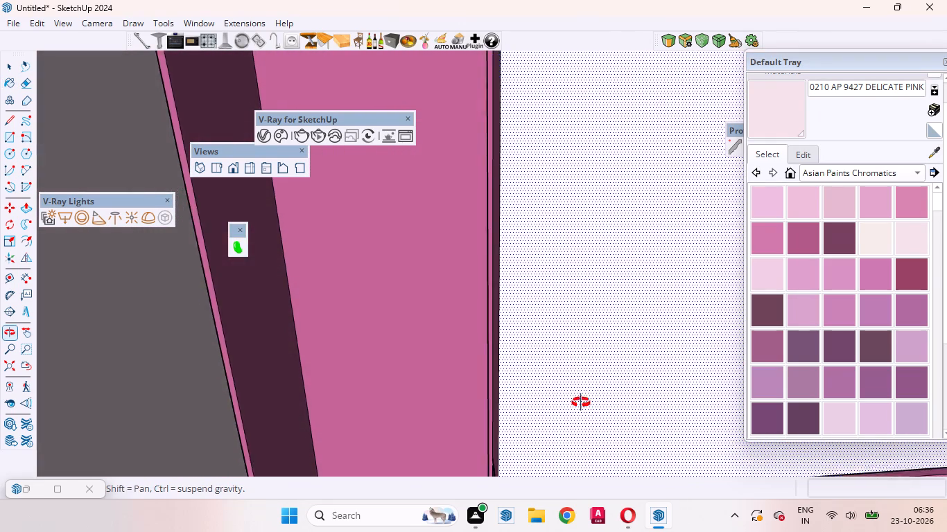
{"action": "middle_click_drag", "start_coordinate": [581, 402], "coordinate": [600, 405]}
{"action": "scroll", "coordinate": [494, 355], "scroll_direction": "up", "scroll_amount": 9}
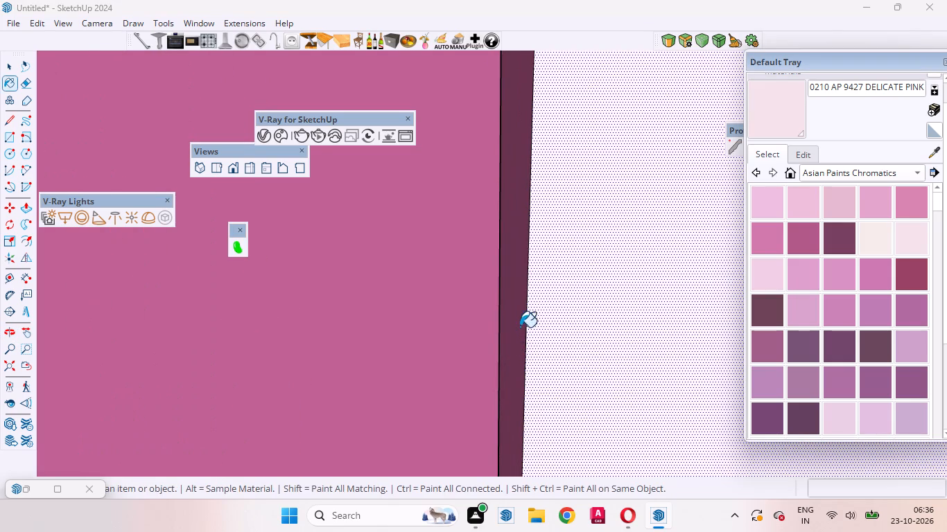
{"action": "left_click", "coordinate": [512, 322]}
Paint the top edge faces of the shorter front's three loft panels, under the frame's upper rail, Delicate Pink.
{"action": "scroll", "coordinate": [521, 320], "scroll_direction": "down", "scroll_amount": 19}
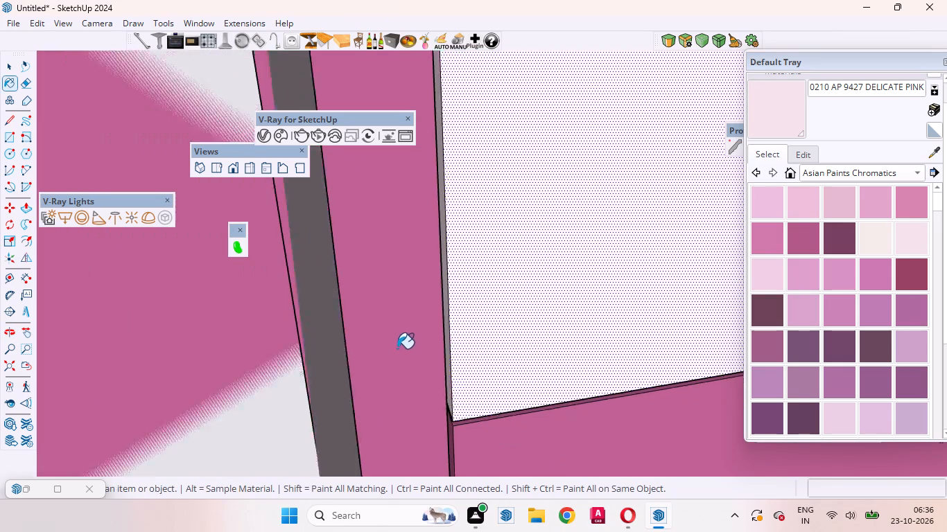
{"action": "scroll", "coordinate": [397, 348], "scroll_direction": "down", "scroll_amount": 2}
{"action": "middle_click_drag", "start_coordinate": [479, 329], "coordinate": [383, 382]}
{"action": "scroll", "coordinate": [381, 368], "scroll_direction": "down", "scroll_amount": 7}
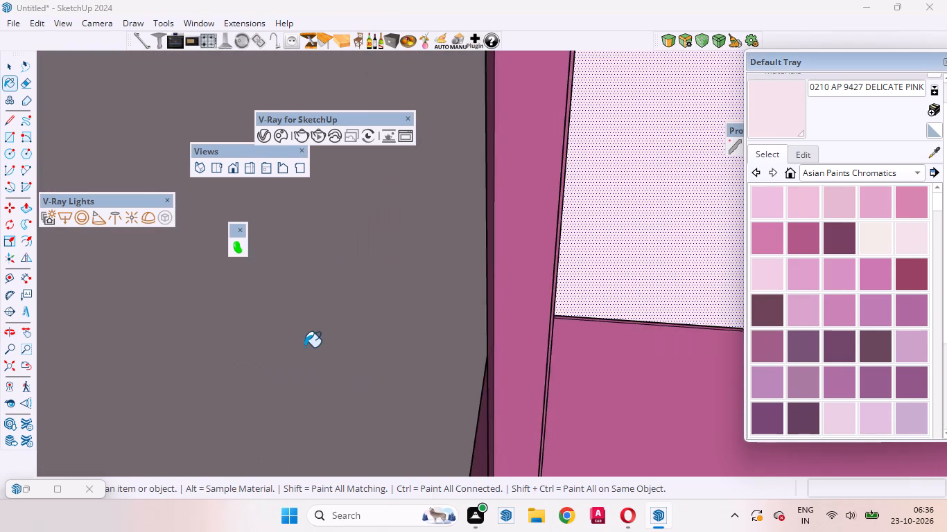
{"action": "scroll", "coordinate": [304, 347], "scroll_direction": "down", "scroll_amount": 20}
{"action": "scroll", "coordinate": [304, 347], "scroll_direction": "down", "scroll_amount": 5}
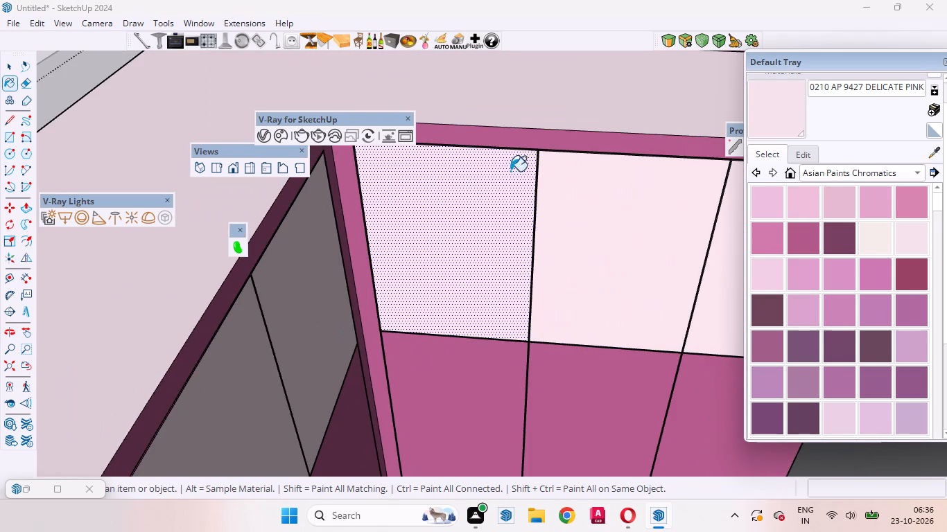
{"action": "scroll", "coordinate": [520, 165], "scroll_direction": "up", "scroll_amount": 10}
{"action": "scroll", "coordinate": [528, 130], "scroll_direction": "up", "scroll_amount": 14}
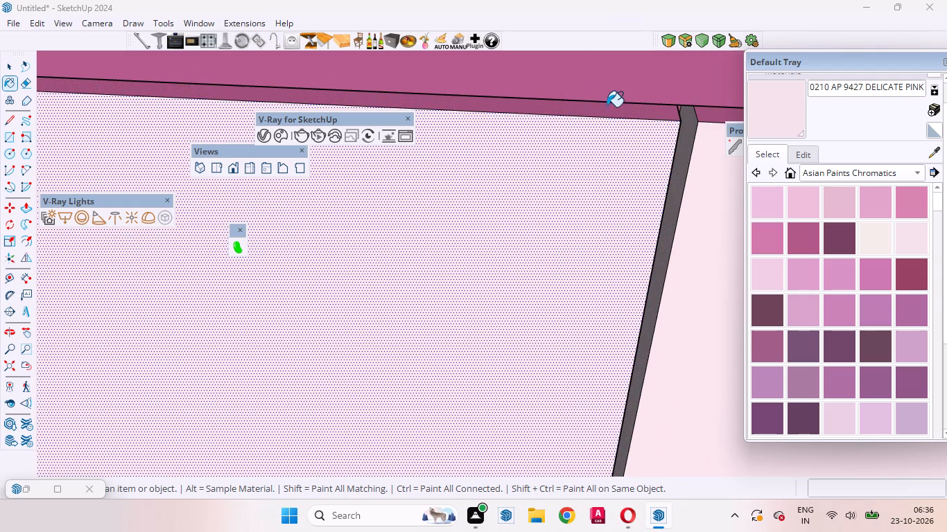
{"action": "left_click", "coordinate": [627, 116]}
{"action": "scroll", "coordinate": [420, 171], "scroll_direction": "down", "scroll_amount": 10}
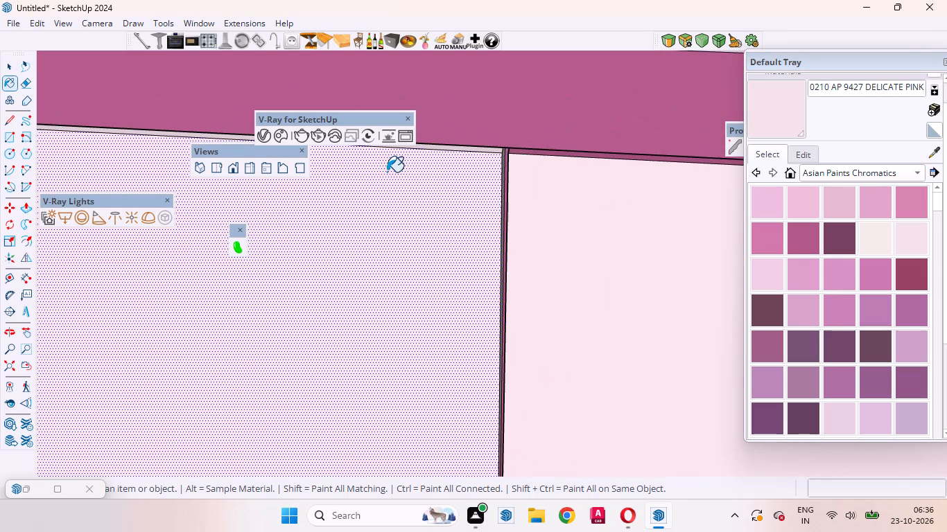
{"action": "left_click", "coordinate": [528, 154]}
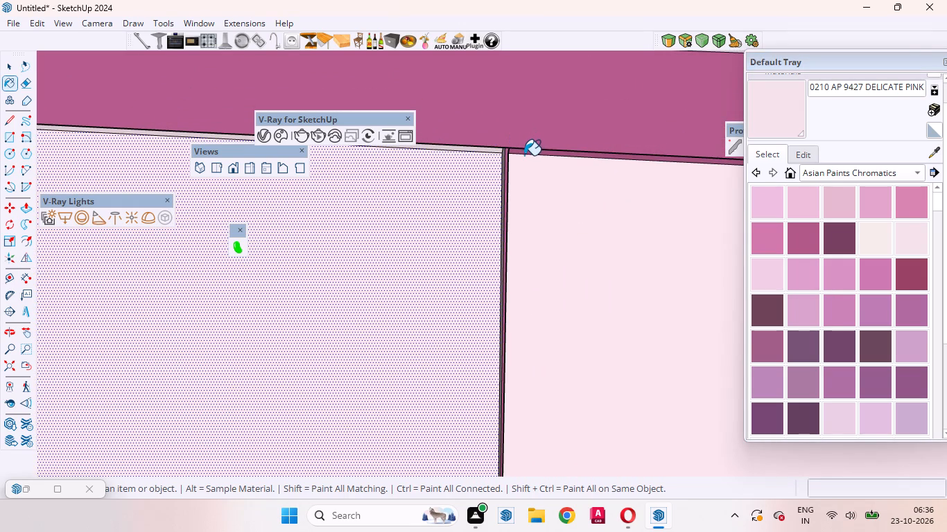
{"action": "scroll", "coordinate": [524, 157], "scroll_direction": "up", "scroll_amount": 10}
{"action": "left_click", "coordinate": [489, 136]}
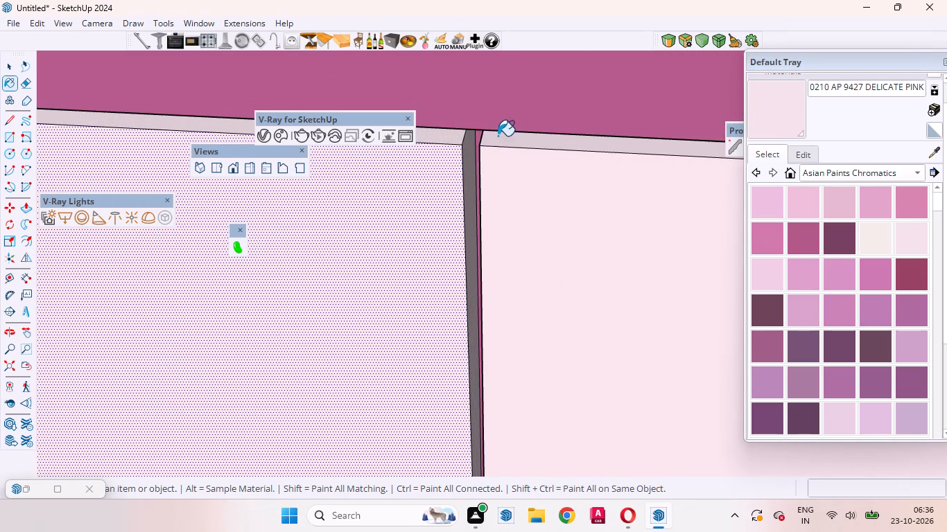
{"action": "scroll", "coordinate": [507, 146], "scroll_direction": "down", "scroll_amount": 20}
{"action": "scroll", "coordinate": [507, 146], "scroll_direction": "down", "scroll_amount": 10}
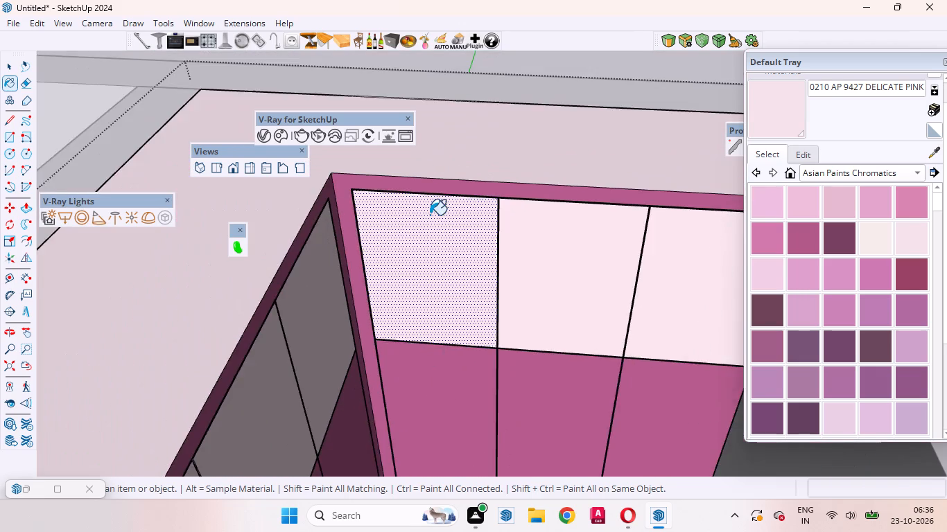
{"action": "scroll", "coordinate": [430, 215], "scroll_direction": "down", "scroll_amount": 4}
{"action": "scroll", "coordinate": [545, 224], "scroll_direction": "up", "scroll_amount": 20}
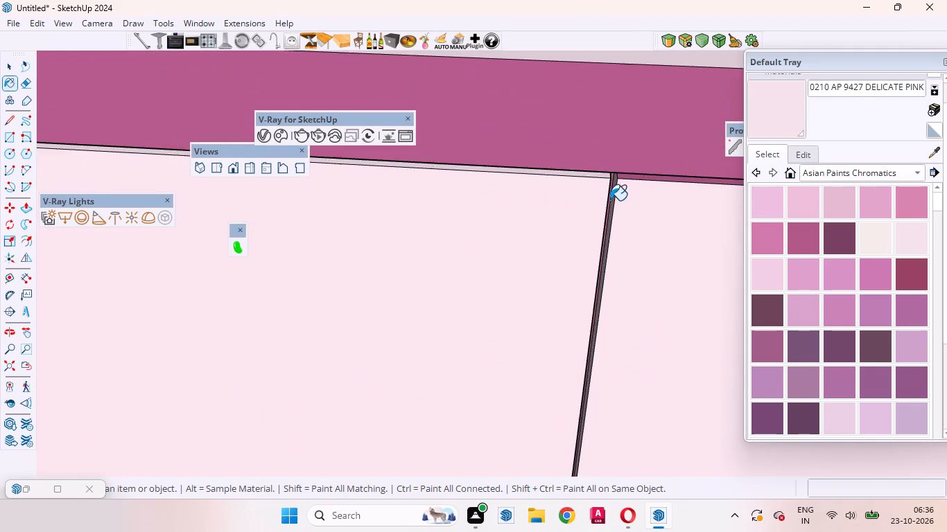
{"action": "scroll", "coordinate": [610, 200], "scroll_direction": "up", "scroll_amount": 11}
{"action": "left_click", "coordinate": [650, 163]}
{"action": "scroll", "coordinate": [593, 256], "scroll_direction": "down", "scroll_amount": 15}
{"action": "key", "text": "space"}
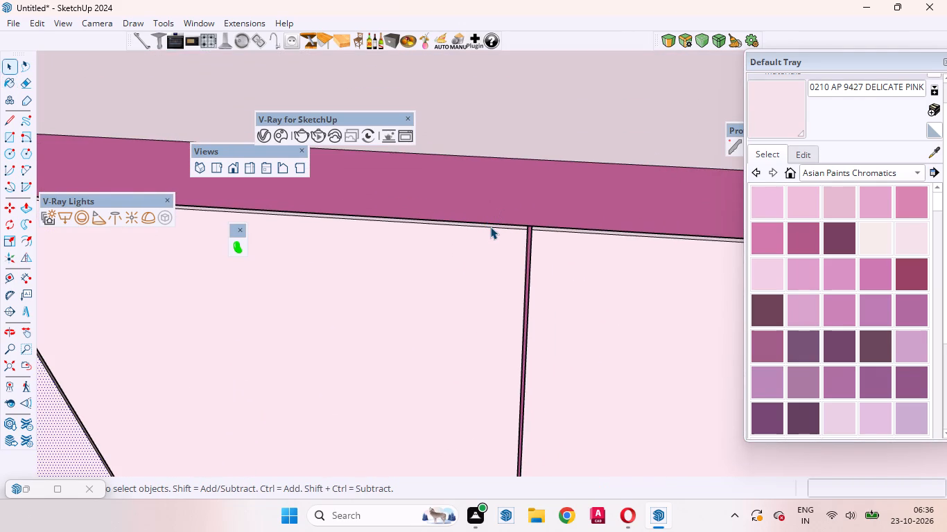
Check the coloured fronts of both wardrobe legs and close the L-shaped wardrobe group.
{"action": "scroll", "coordinate": [488, 225], "scroll_direction": "down", "scroll_amount": 20}
{"action": "scroll", "coordinate": [488, 225], "scroll_direction": "down", "scroll_amount": 2}
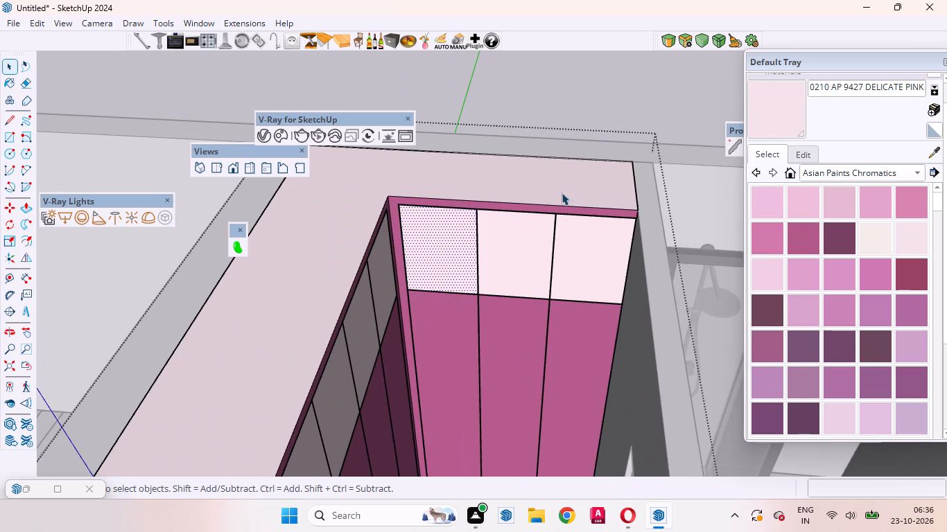
{"action": "left_click", "coordinate": [544, 130]}
{"action": "middle_click_drag", "start_coordinate": [472, 351], "coordinate": [517, 262]}
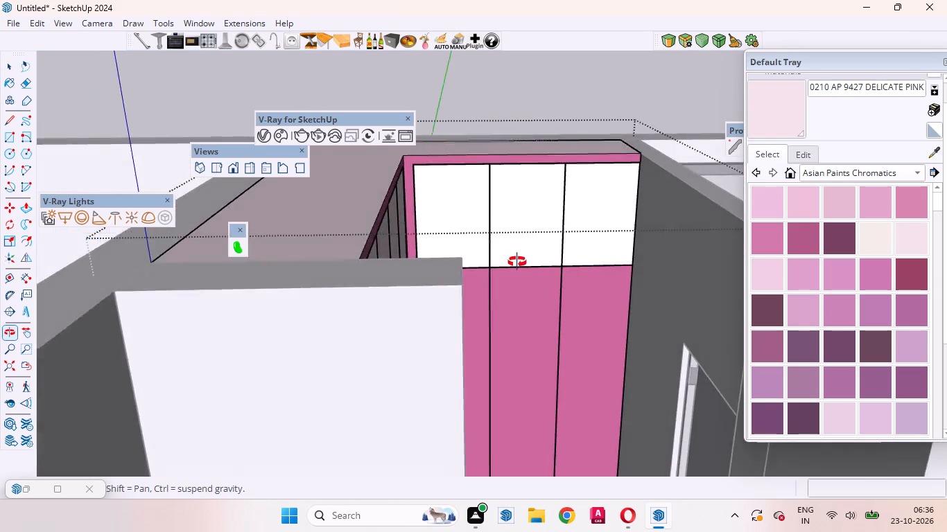
{"action": "middle_click_drag", "start_coordinate": [517, 262], "coordinate": [527, 287]}
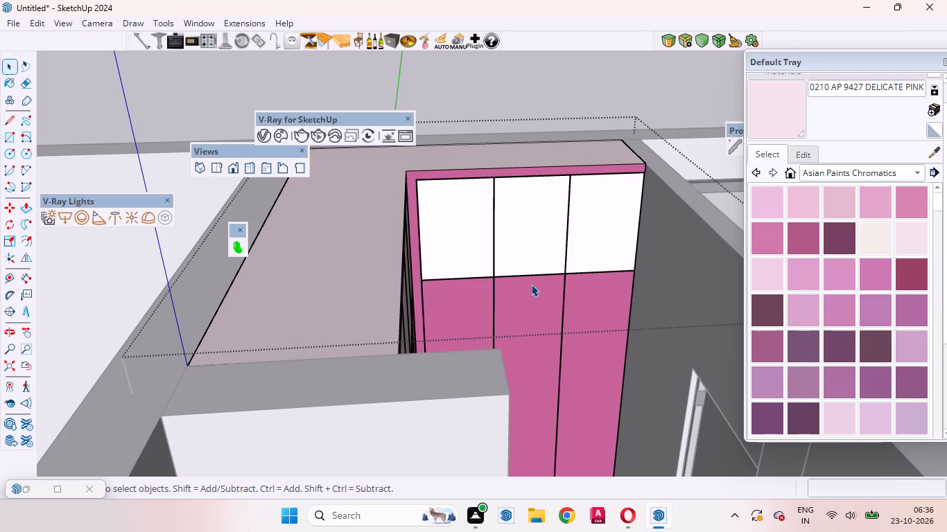
{"action": "middle_click_drag", "start_coordinate": [505, 272], "coordinate": [294, 272]}
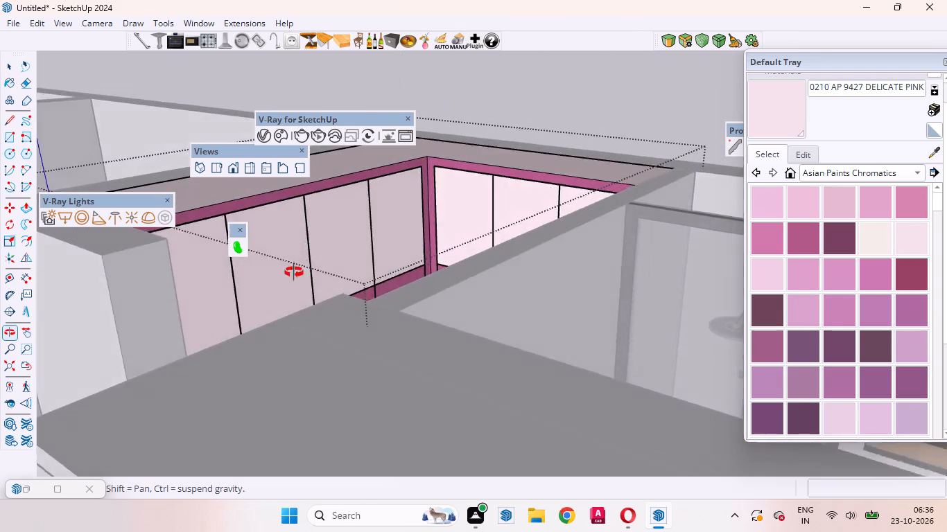
{"action": "middle_click_drag", "start_coordinate": [294, 272], "coordinate": [227, 310]}
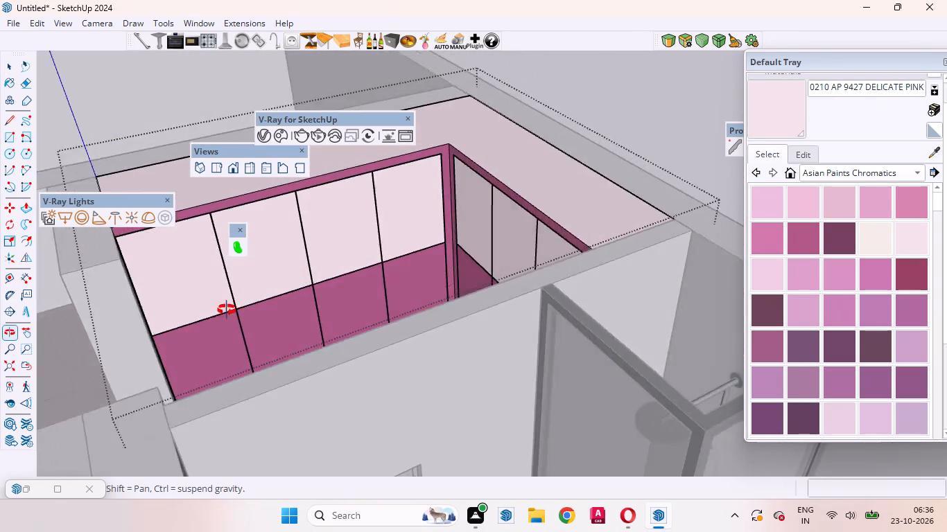
{"action": "middle_click_drag", "start_coordinate": [227, 310], "coordinate": [458, 233]}
{"action": "scroll", "coordinate": [560, 291], "scroll_direction": "down", "scroll_amount": 5}
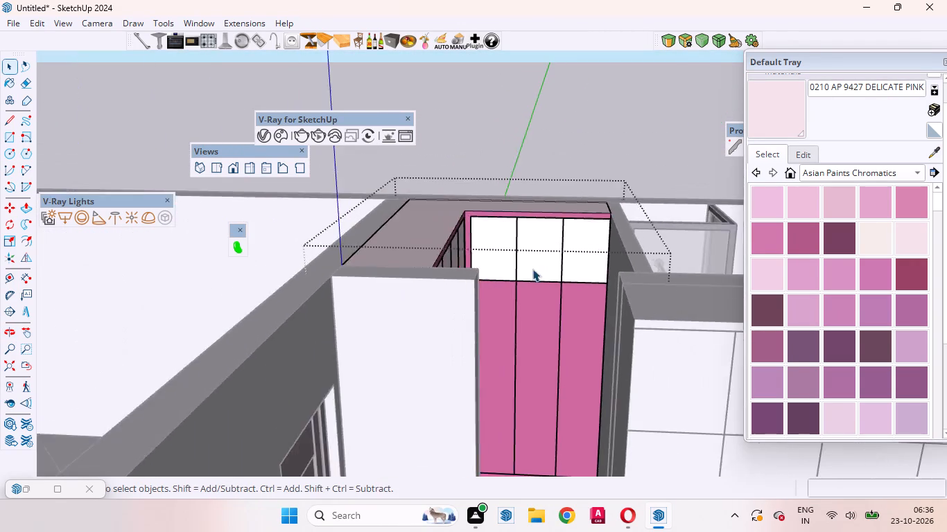
{"action": "scroll", "coordinate": [532, 269], "scroll_direction": "down", "scroll_amount": 10}
{"action": "left_click", "coordinate": [616, 155]}
{"action": "scroll", "coordinate": [493, 235], "scroll_direction": "up", "scroll_amount": 2}
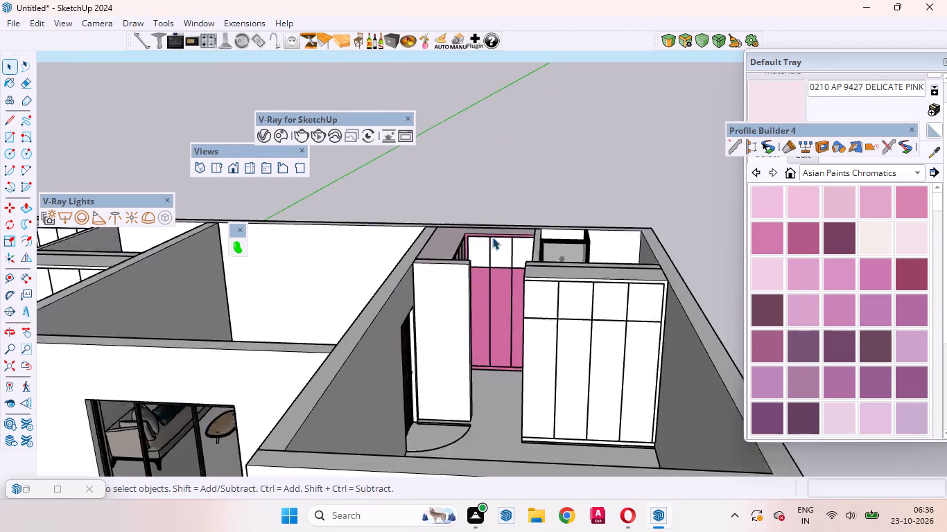
Compare lilac and purple shades in the Asian Paints Chromatics collection for the unpainted four-door wardrobe.
{"action": "scroll", "coordinate": [492, 237], "scroll_direction": "up", "scroll_amount": 2}
{"action": "middle_click_drag", "start_coordinate": [478, 299], "coordinate": [399, 356]}
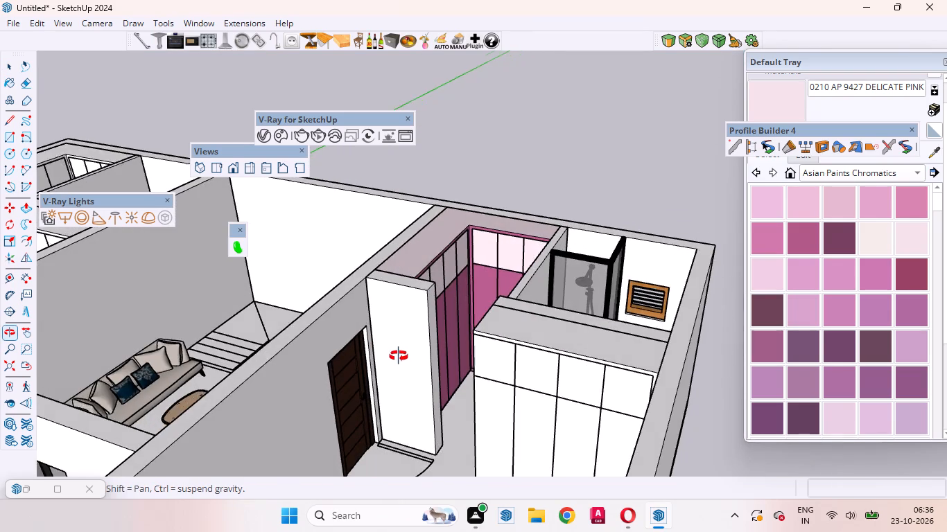
{"action": "middle_click_drag", "start_coordinate": [399, 356], "coordinate": [458, 370]}
{"action": "scroll", "coordinate": [925, 288], "scroll_direction": "down", "scroll_amount": 3}
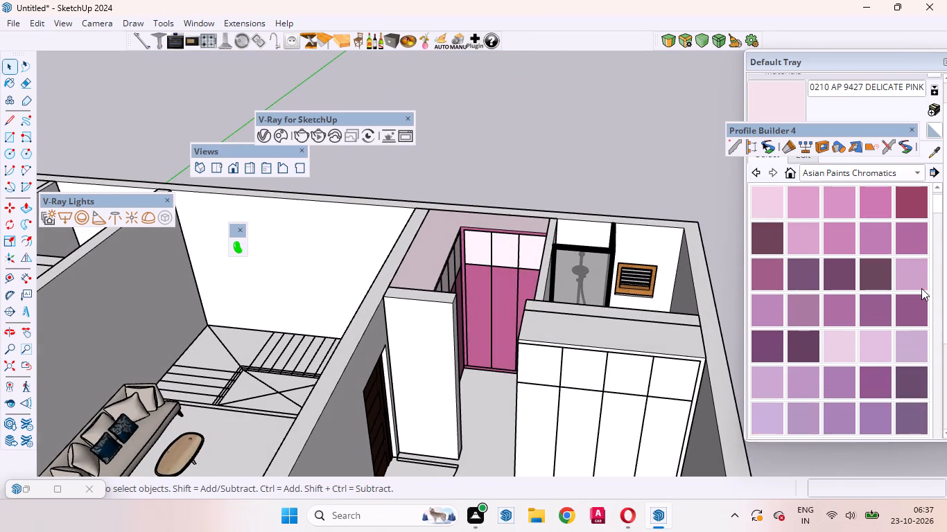
{"action": "scroll", "coordinate": [921, 288], "scroll_direction": "down", "scroll_amount": 1}
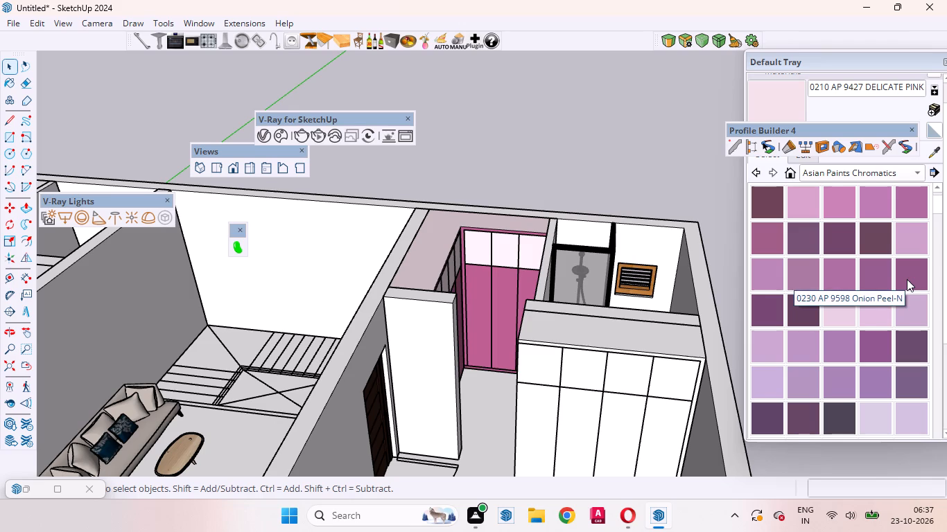
{"action": "scroll", "coordinate": [822, 328], "scroll_direction": "down", "scroll_amount": 4}
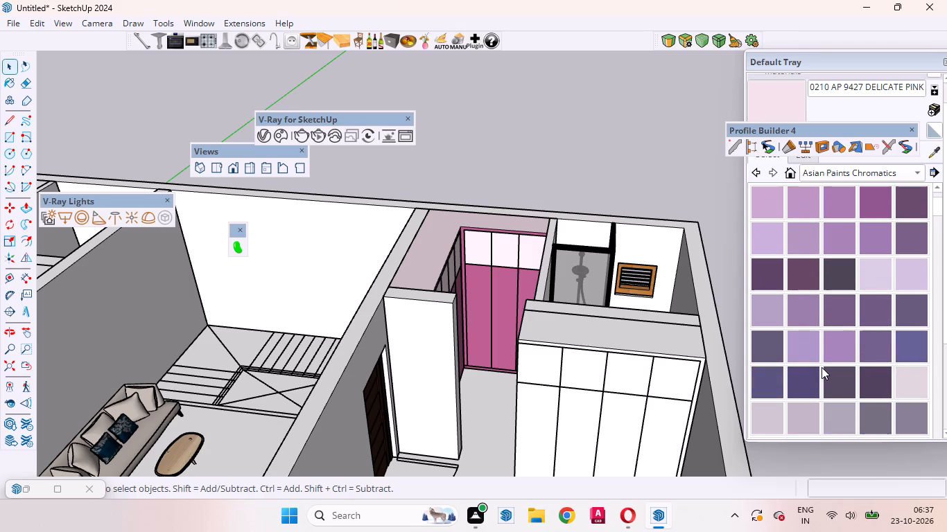
{"action": "scroll", "coordinate": [822, 367], "scroll_direction": "down", "scroll_amount": 5}
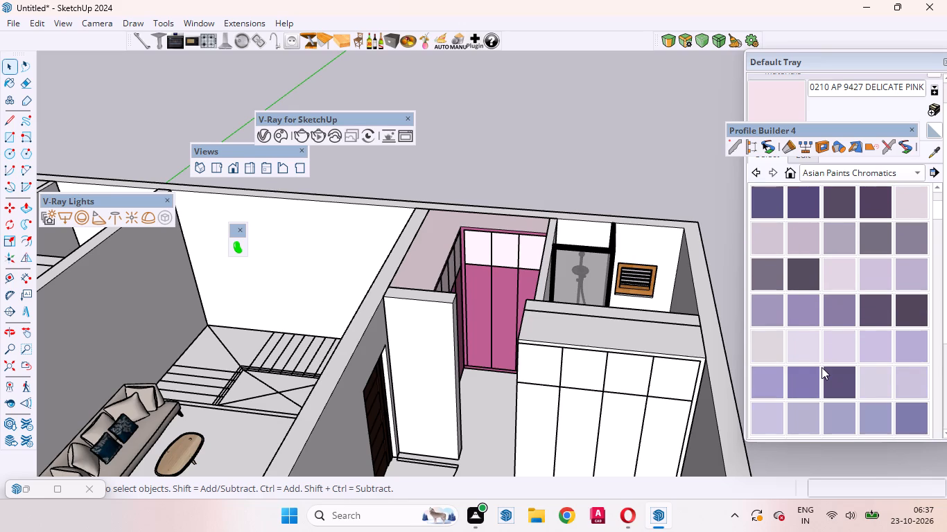
{"action": "scroll", "coordinate": [822, 367], "scroll_direction": "down", "scroll_amount": 1}
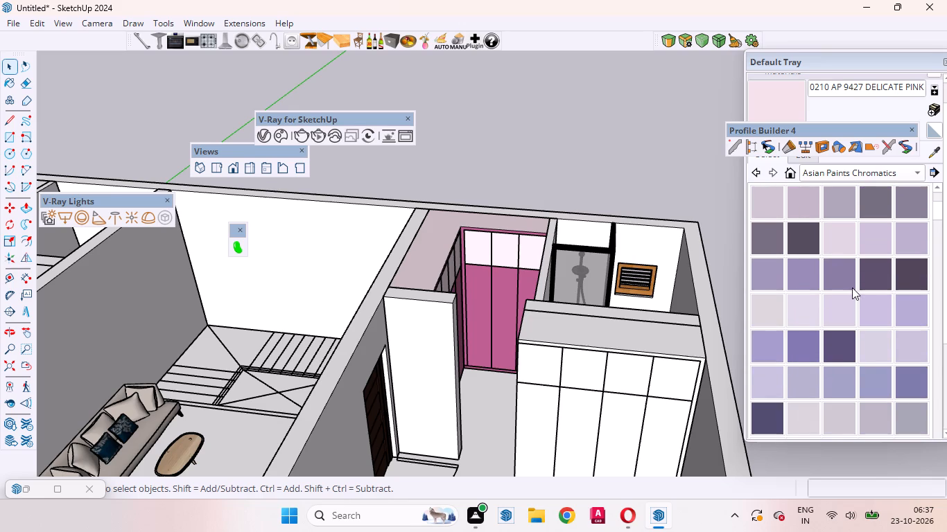
{"action": "left_click", "coordinate": [905, 308]}
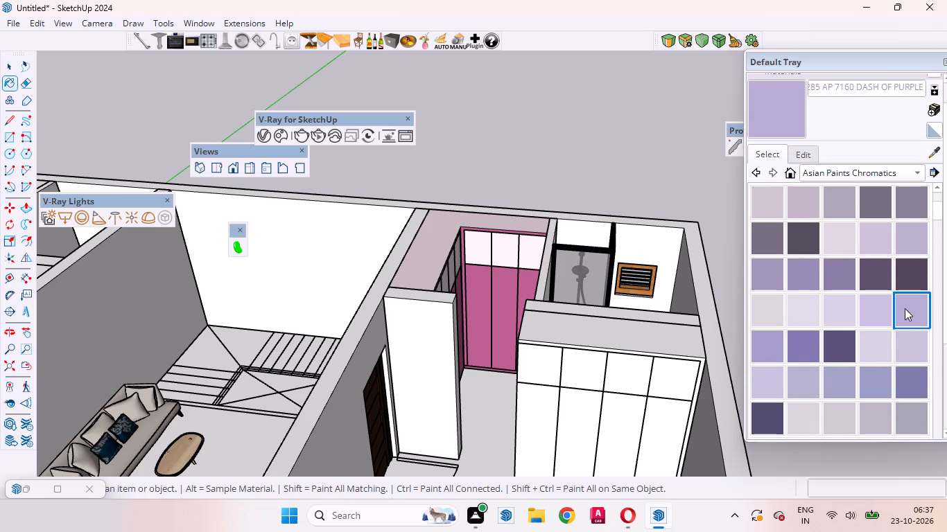
{"action": "left_click", "coordinate": [880, 310]}
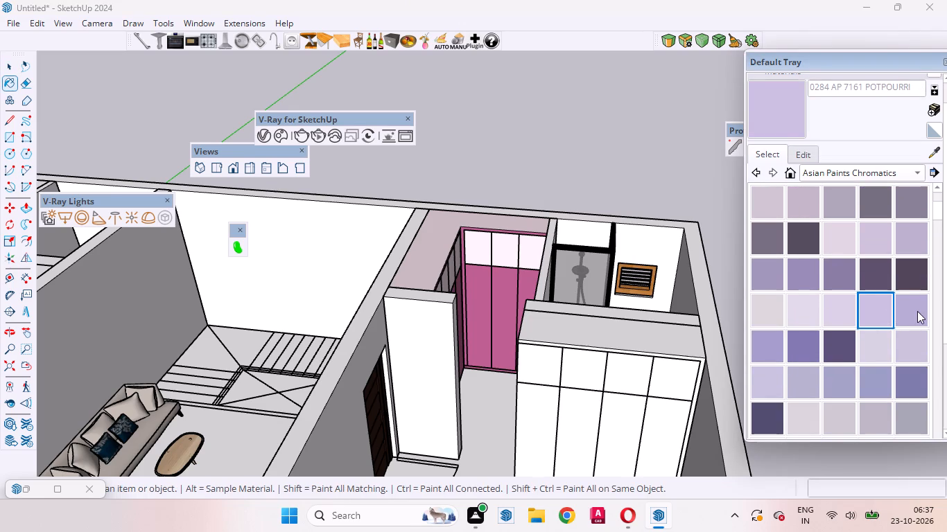
{"action": "left_click", "coordinate": [917, 311]}
{"action": "left_click", "coordinate": [835, 312]}
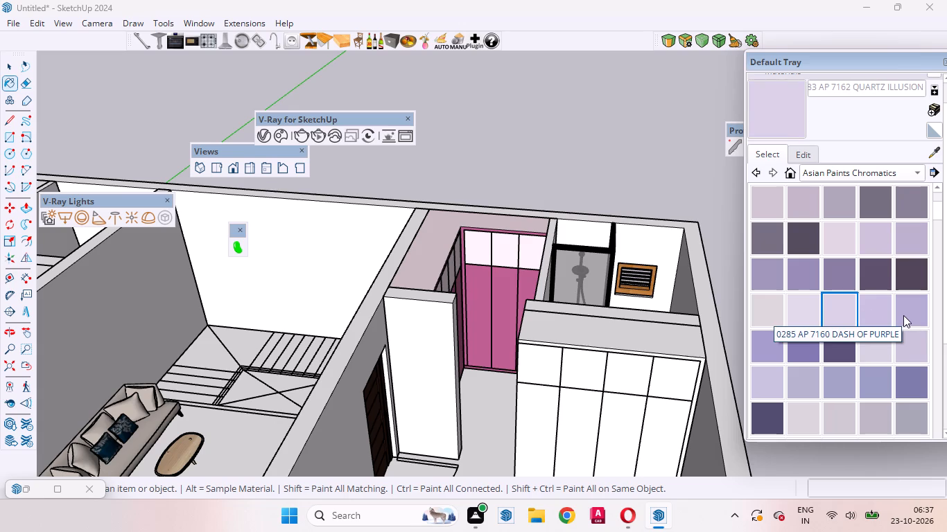
{"action": "left_click", "coordinate": [870, 389]}
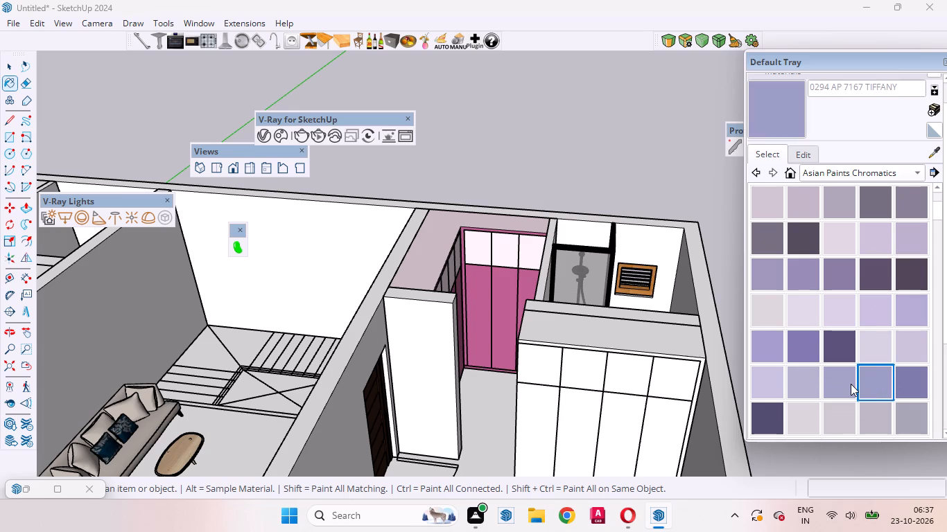
{"action": "left_click", "coordinate": [849, 384]}
{"action": "left_click", "coordinate": [905, 380]}
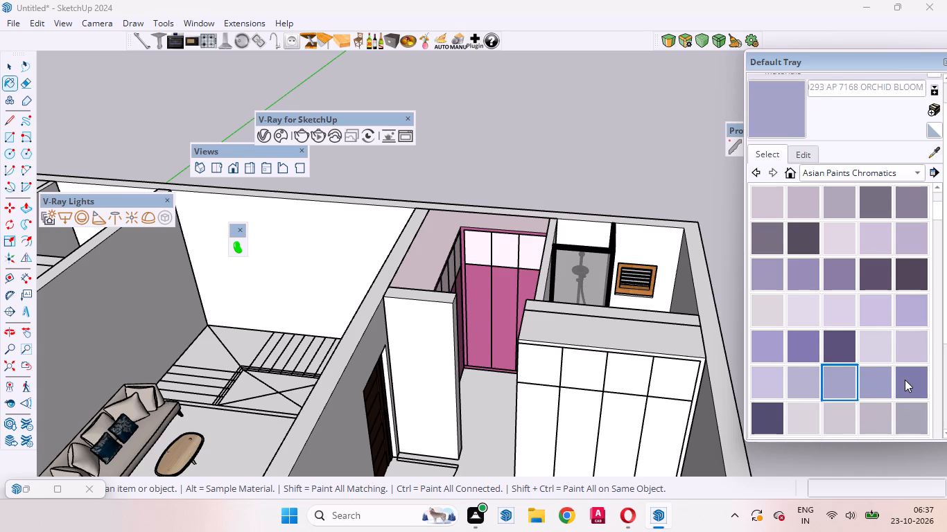
{"action": "left_click", "coordinate": [770, 374]}
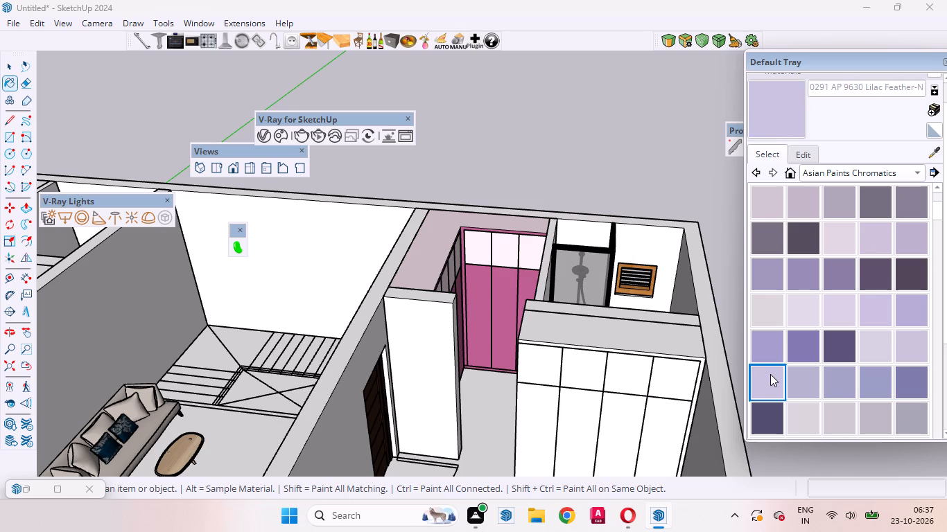
{"action": "left_click", "coordinate": [907, 386]}
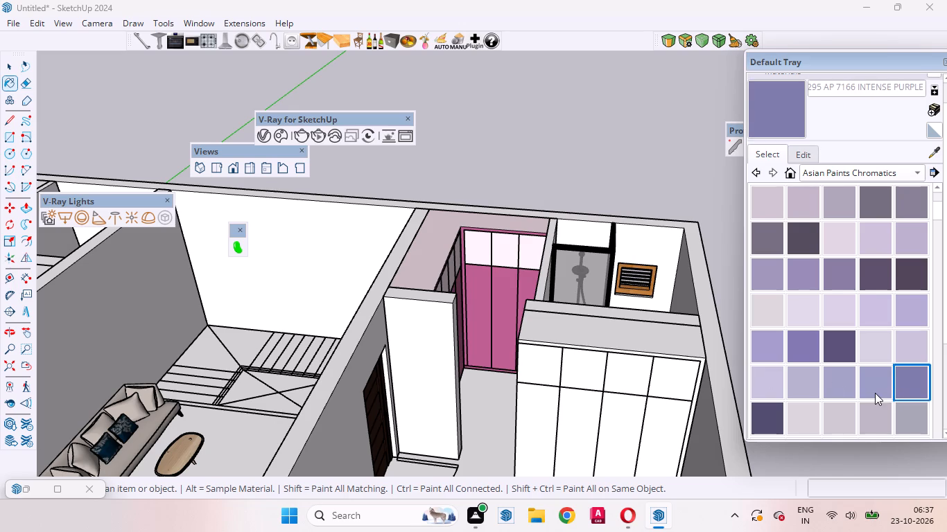
{"action": "left_click", "coordinate": [874, 393]}
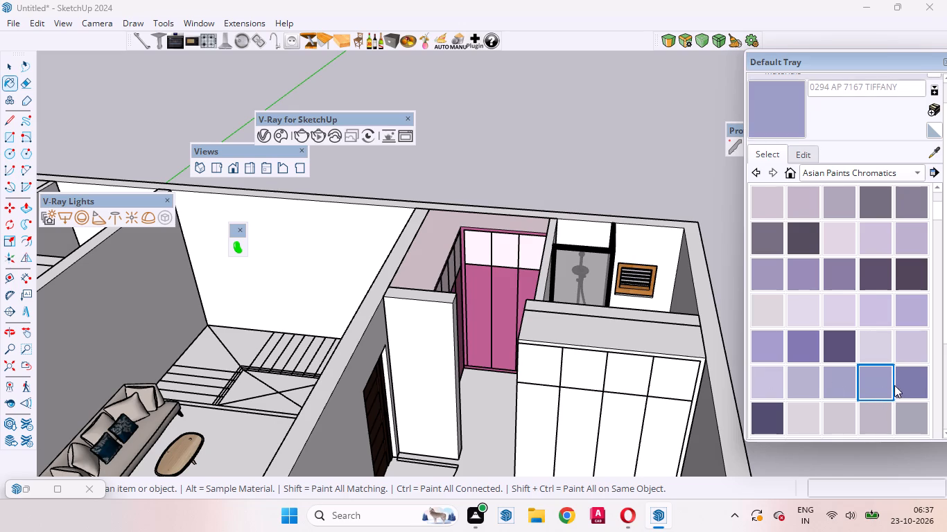
Paint the whole four-door wardrobe with 0295 AP 7166 Intense Purple.
{"action": "left_click", "coordinate": [901, 384]}
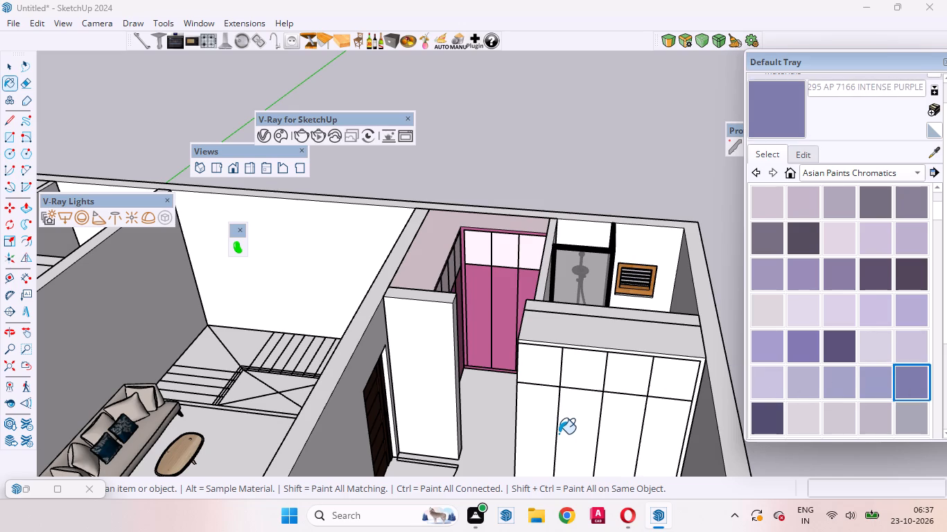
{"action": "left_click", "coordinate": [559, 434]}
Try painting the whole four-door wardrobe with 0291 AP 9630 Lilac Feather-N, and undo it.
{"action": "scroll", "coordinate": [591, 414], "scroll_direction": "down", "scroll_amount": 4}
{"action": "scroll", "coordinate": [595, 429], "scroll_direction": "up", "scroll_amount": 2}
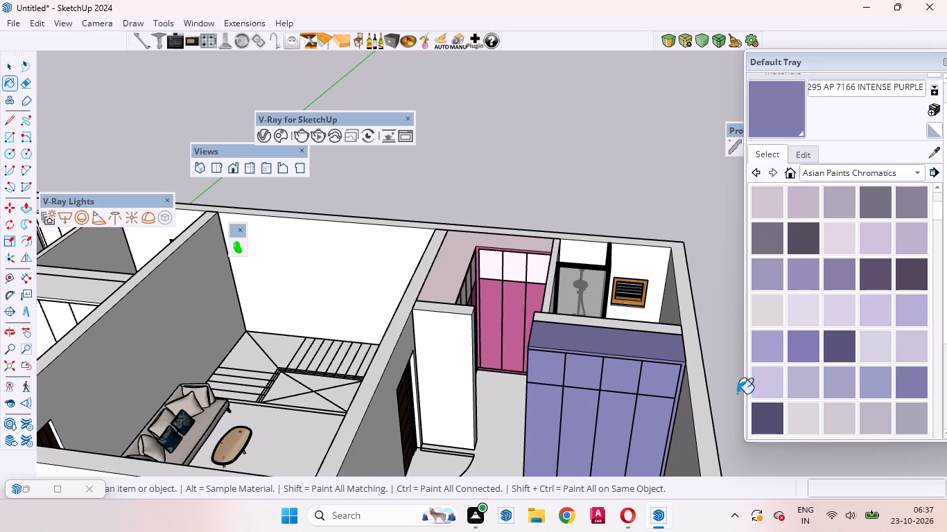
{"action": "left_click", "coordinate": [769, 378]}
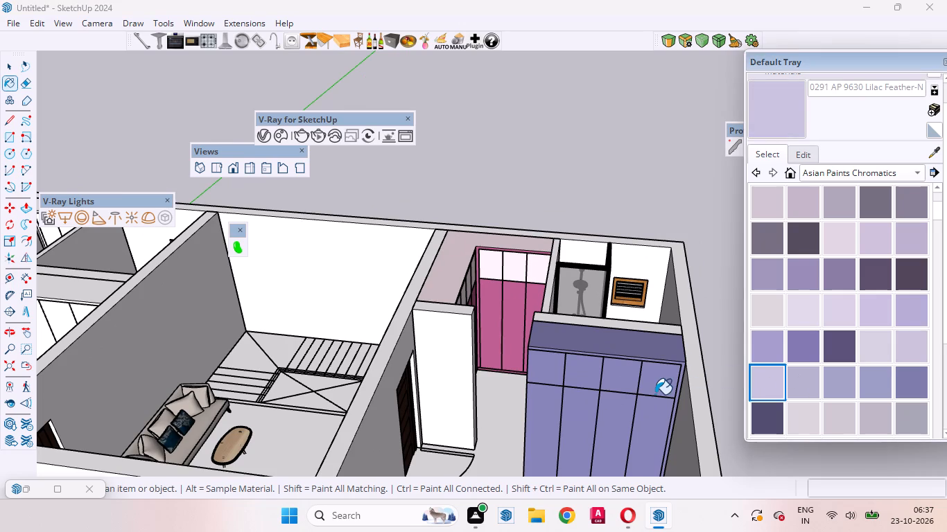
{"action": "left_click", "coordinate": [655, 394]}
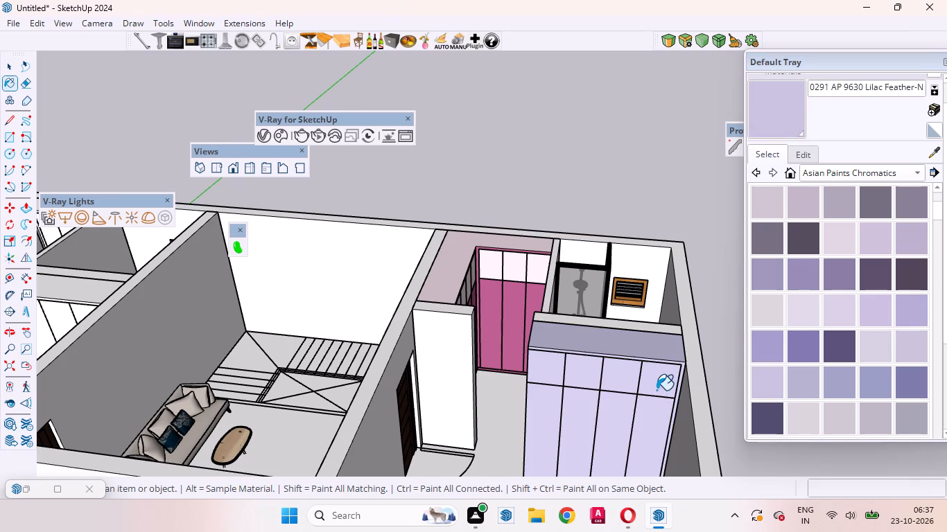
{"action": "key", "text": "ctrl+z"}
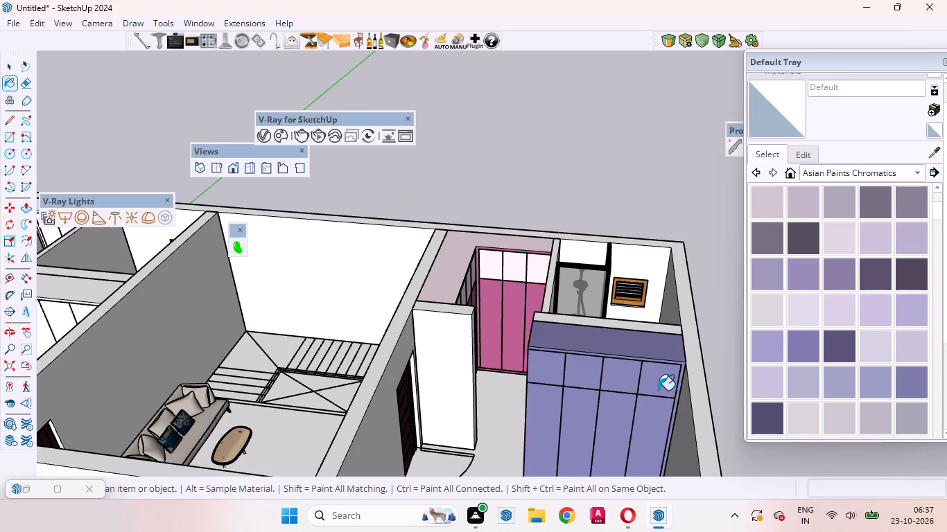
Inside the purple wardrobe group, paint the four loft panels above the doors with 0292 AP 7051 Reverie, and close the group.
{"action": "key", "text": "space"}
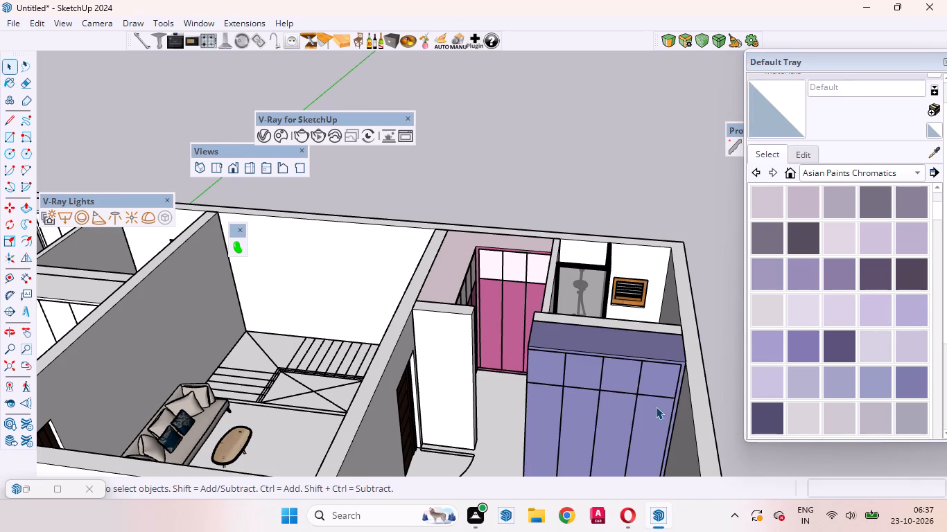
{"action": "left_click", "coordinate": [657, 384]}
{"action": "double_click", "coordinate": [657, 384]}
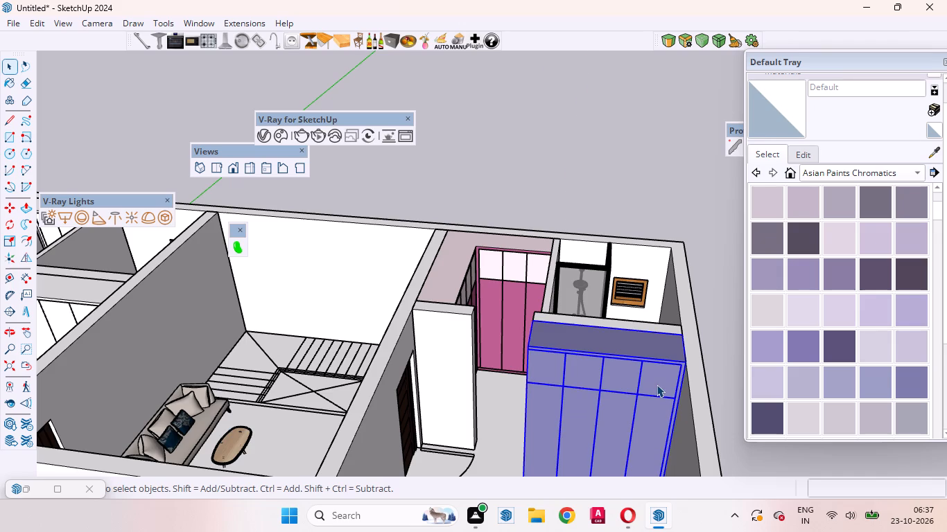
{"action": "left_click", "coordinate": [657, 384]}
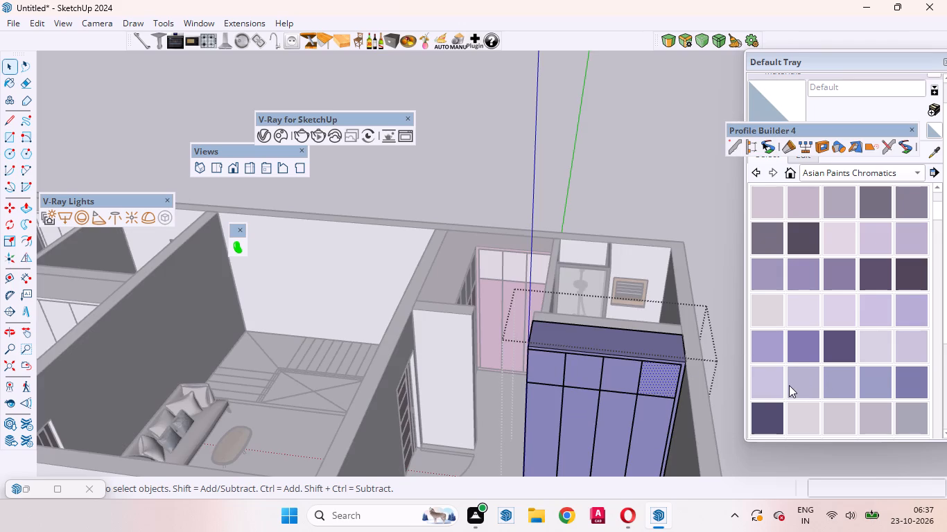
{"action": "left_click", "coordinate": [789, 385]}
{"action": "left_click", "coordinate": [658, 378]}
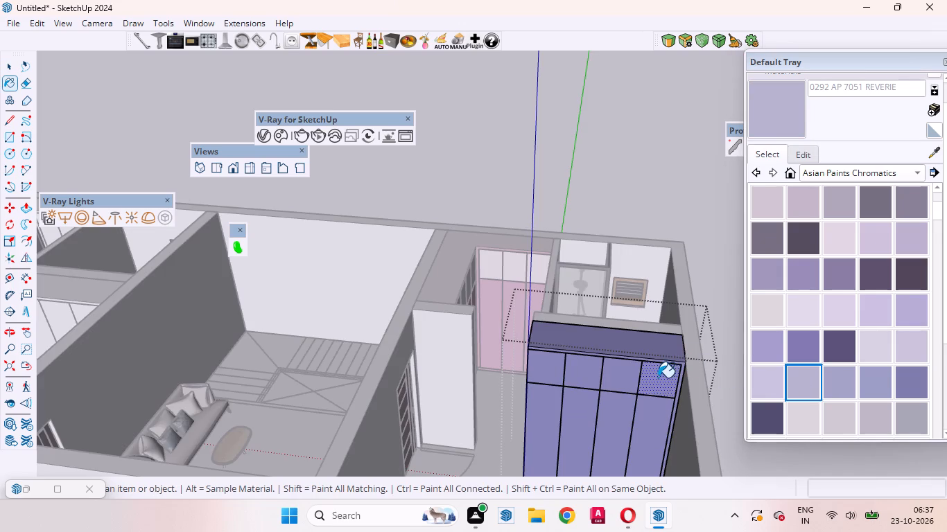
{"action": "left_click", "coordinate": [590, 387]}
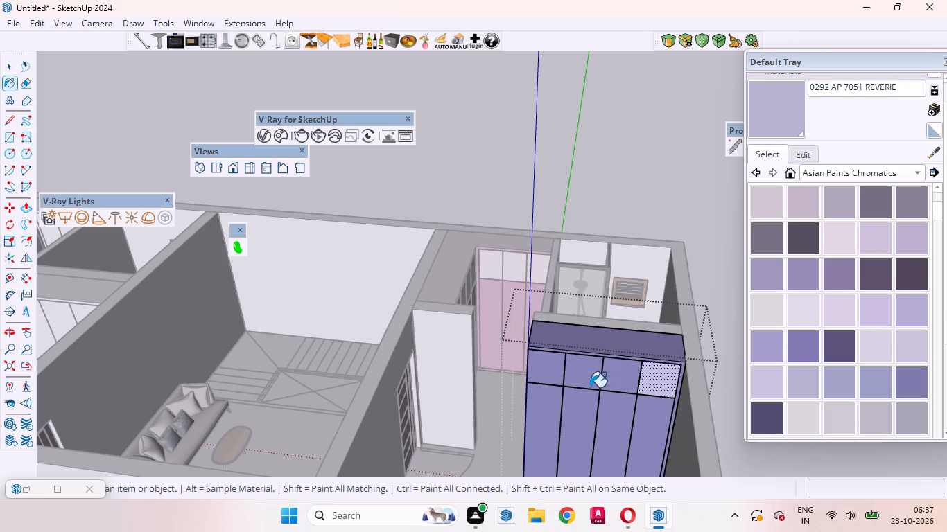
{"action": "left_click", "coordinate": [614, 382]}
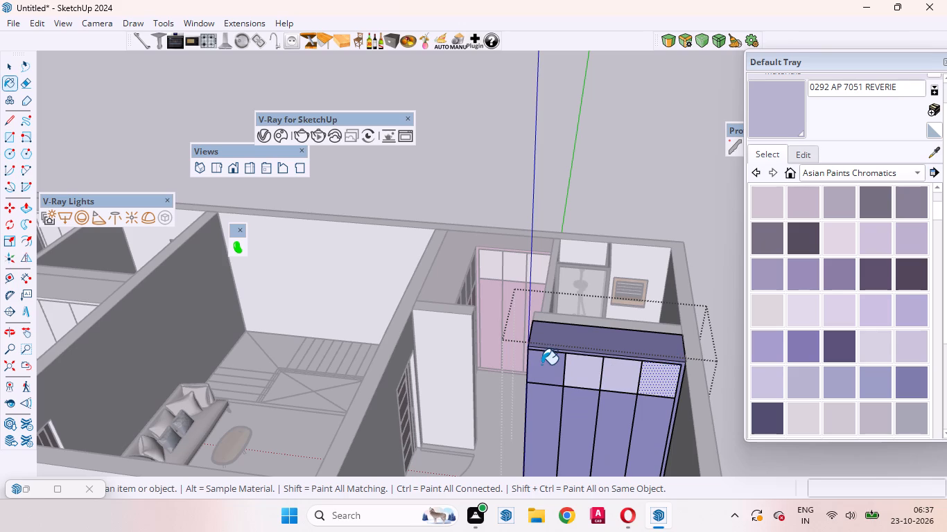
{"action": "left_click", "coordinate": [546, 372]}
{"action": "key", "text": "space"}
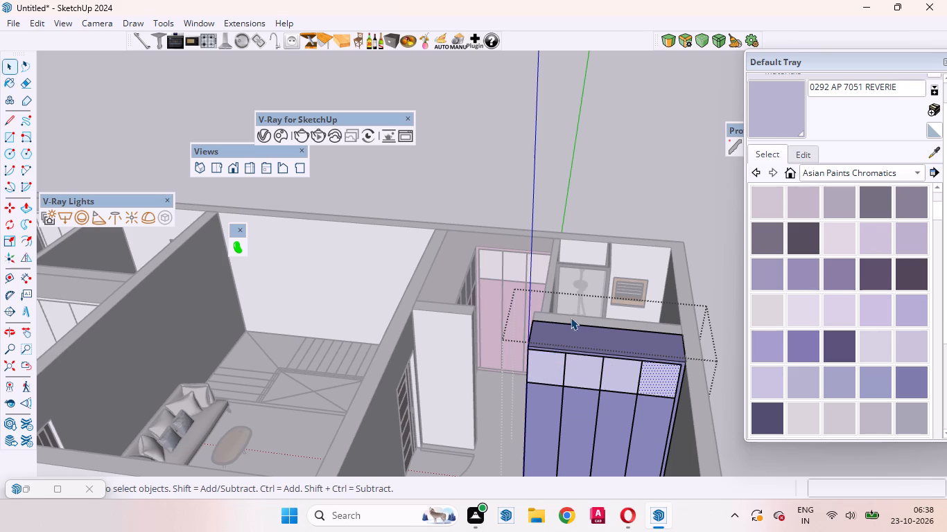
{"action": "double_click", "coordinate": [487, 192]}
Examine the two-tone purple wardrobe and the pink L-shaped wardrobe from several angles, including the L-shape's inner corner.
{"action": "scroll", "coordinate": [650, 441], "scroll_direction": "up", "scroll_amount": 2}
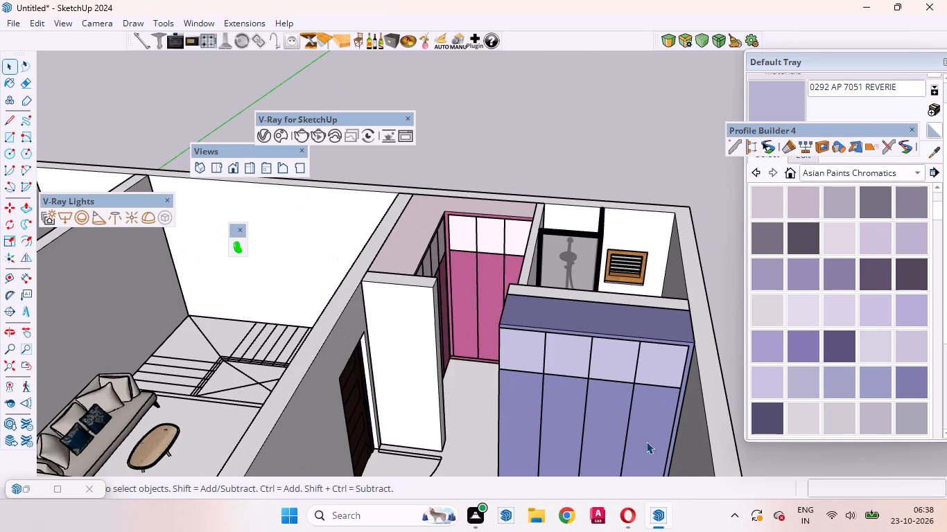
{"action": "middle_click_drag", "start_coordinate": [630, 440], "coordinate": [657, 337]}
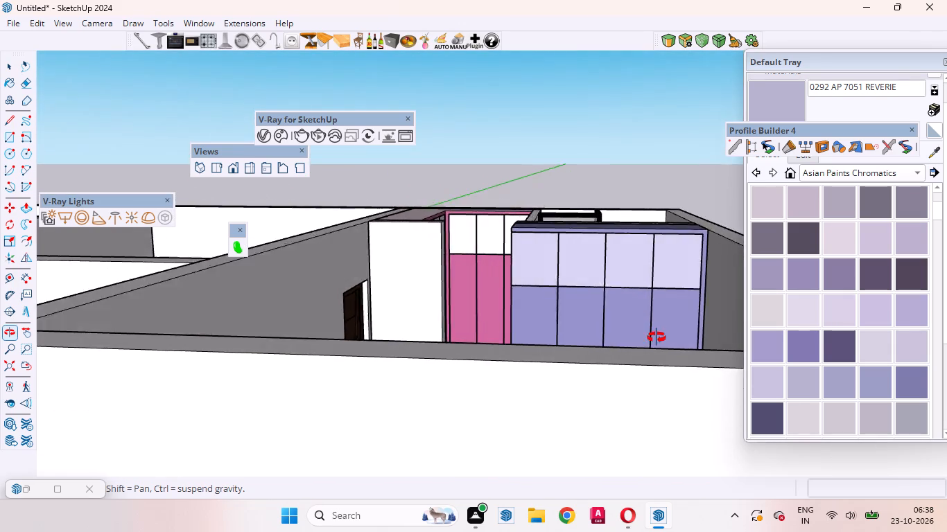
{"action": "middle_click_drag", "start_coordinate": [657, 337], "coordinate": [692, 405]}
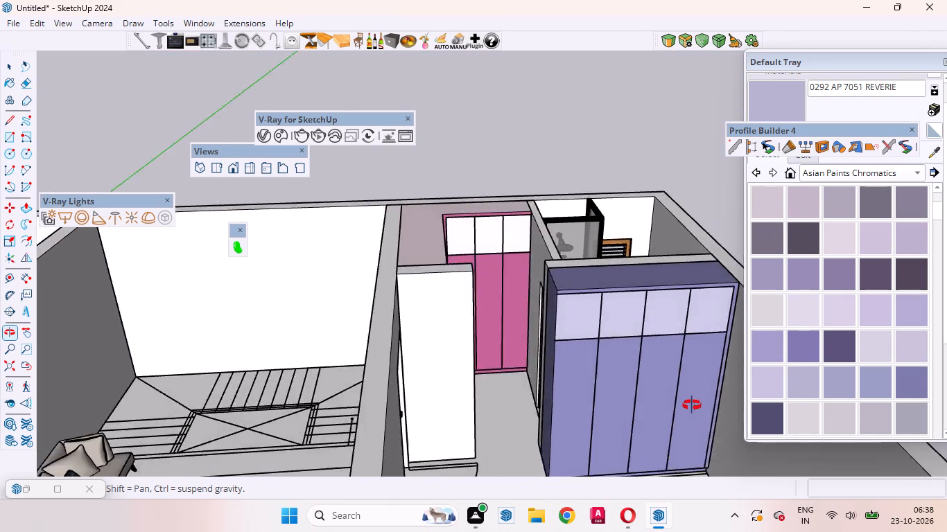
{"action": "middle_click_drag", "start_coordinate": [692, 405], "coordinate": [725, 385]}
{"action": "scroll", "coordinate": [611, 323], "scroll_direction": "up", "scroll_amount": 8}
{"action": "middle_click_drag", "start_coordinate": [582, 344], "coordinate": [604, 372]}
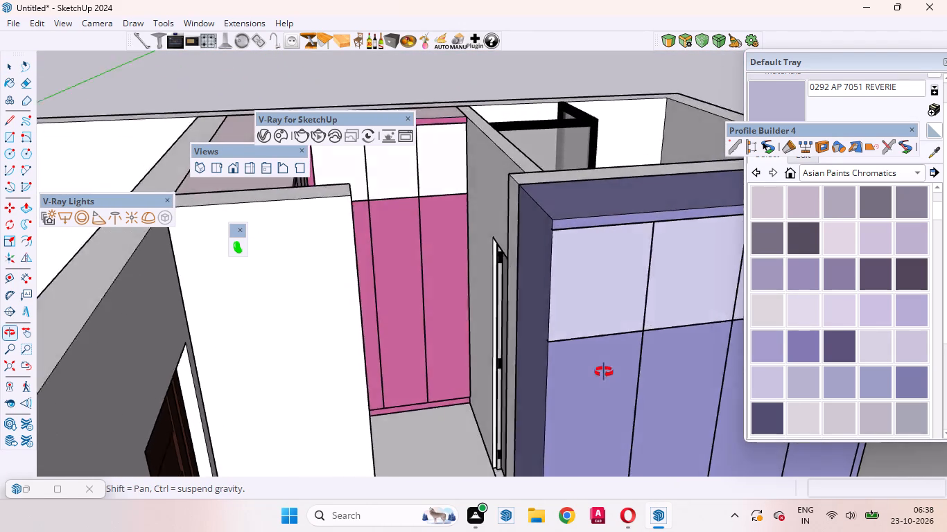
{"action": "middle_click_drag", "start_coordinate": [604, 372], "coordinate": [544, 452]}
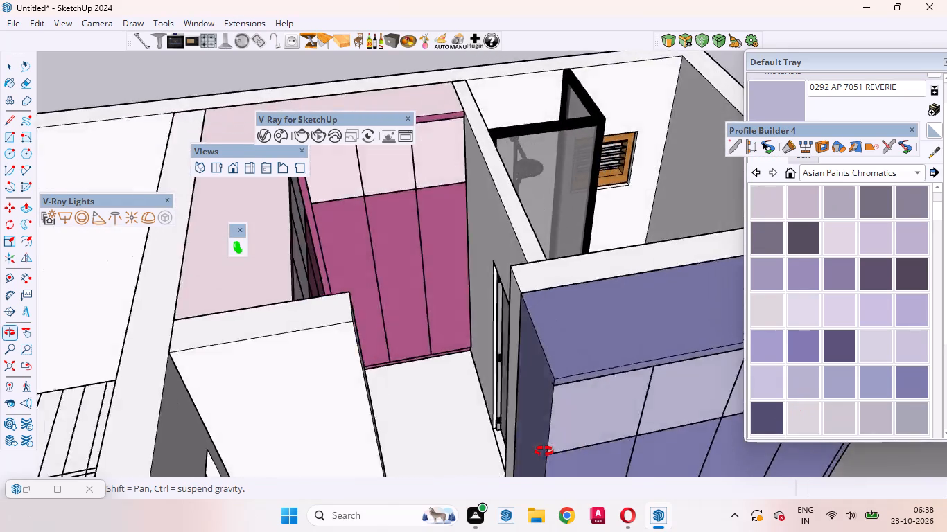
{"action": "middle_click_drag", "start_coordinate": [544, 452], "coordinate": [492, 452]}
{"action": "scroll", "coordinate": [486, 424], "scroll_direction": "down", "scroll_amount": 17}
{"action": "scroll", "coordinate": [453, 486], "scroll_direction": "up", "scroll_amount": 8}
{"action": "middle_click_drag", "start_coordinate": [476, 441], "coordinate": [479, 353]}
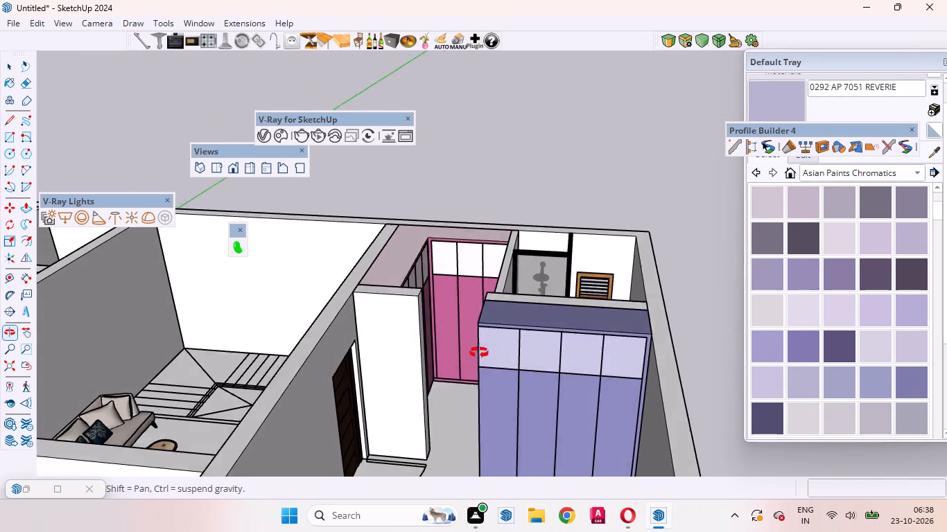
{"action": "middle_click_drag", "start_coordinate": [479, 353], "coordinate": [360, 316]}
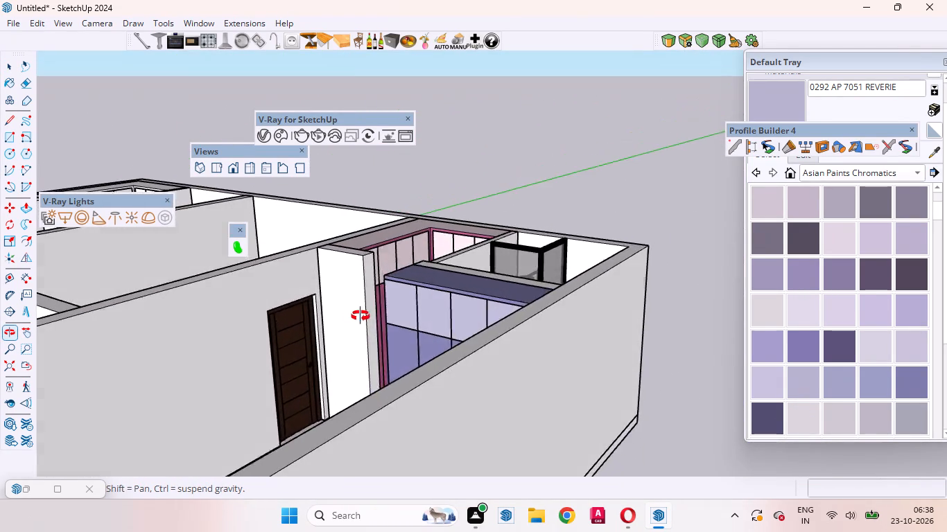
{"action": "middle_click_drag", "start_coordinate": [360, 316], "coordinate": [479, 479]}
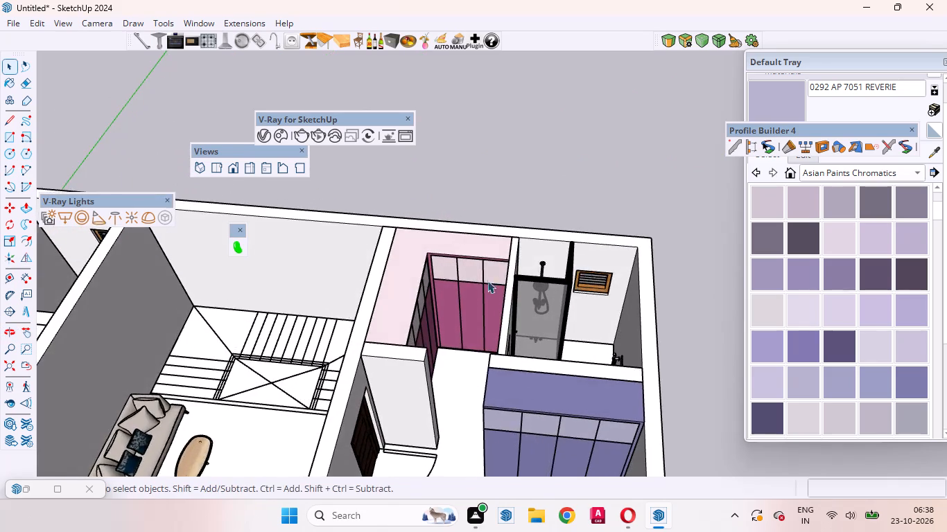
{"action": "scroll", "coordinate": [482, 280], "scroll_direction": "up", "scroll_amount": 16}
{"action": "scroll", "coordinate": [396, 281], "scroll_direction": "up", "scroll_amount": 3}
{"action": "scroll", "coordinate": [440, 274], "scroll_direction": "down", "scroll_amount": 6}
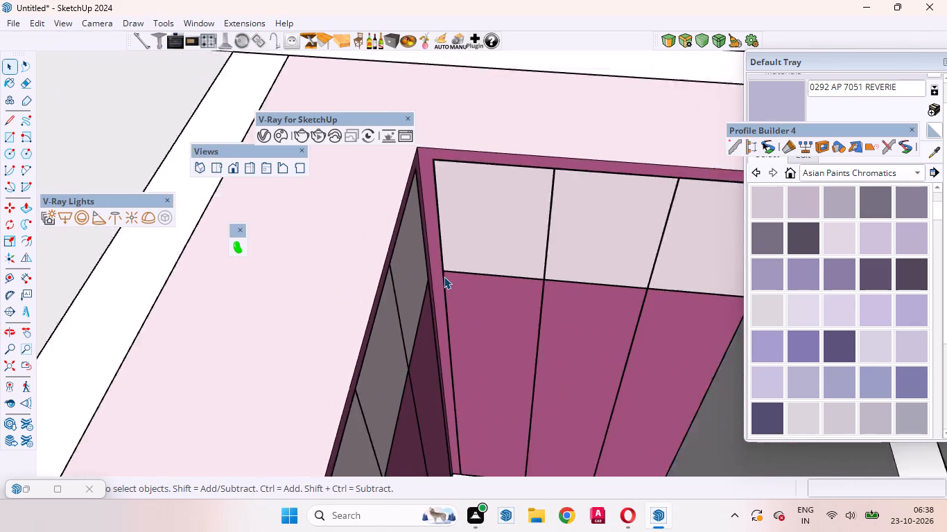
Undo the Intense Purple and Reverie painting of the four-door wardrobe, back to its unpainted state.
{"action": "scroll", "coordinate": [444, 276], "scroll_direction": "down", "scroll_amount": 3}
{"action": "key", "text": "ctrl+z"}
{"action": "key", "text": "ctrl+z"}
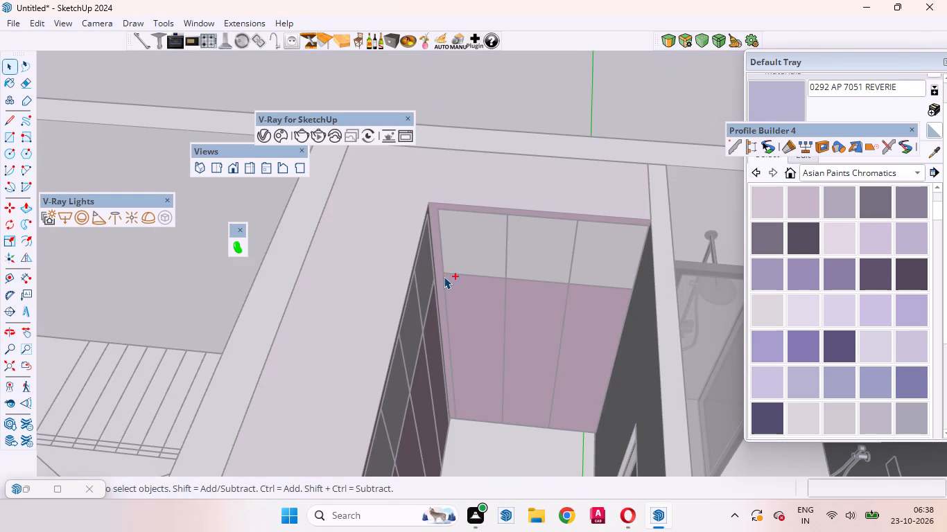
{"action": "key", "text": "ctrl+z"}
{"action": "type", "text": "zz"}
{"action": "key", "text": "space"}
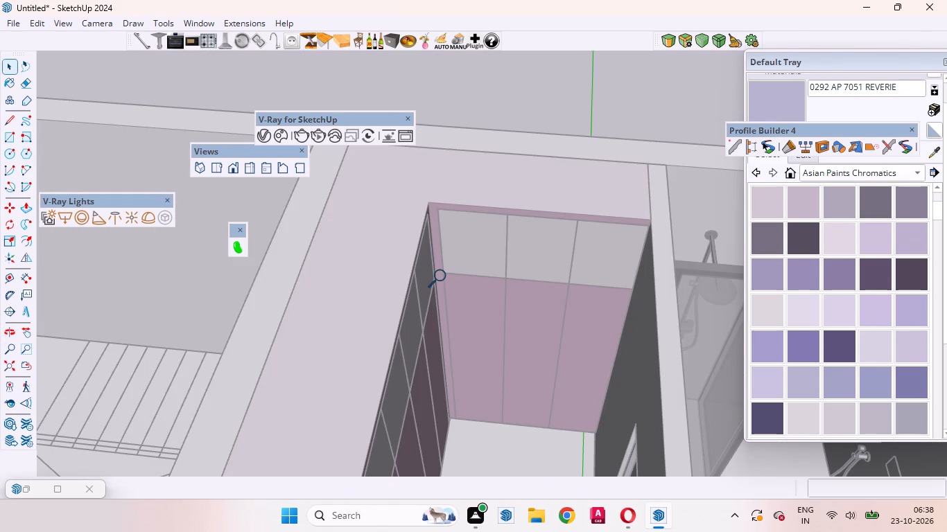
{"action": "key", "text": "space"}
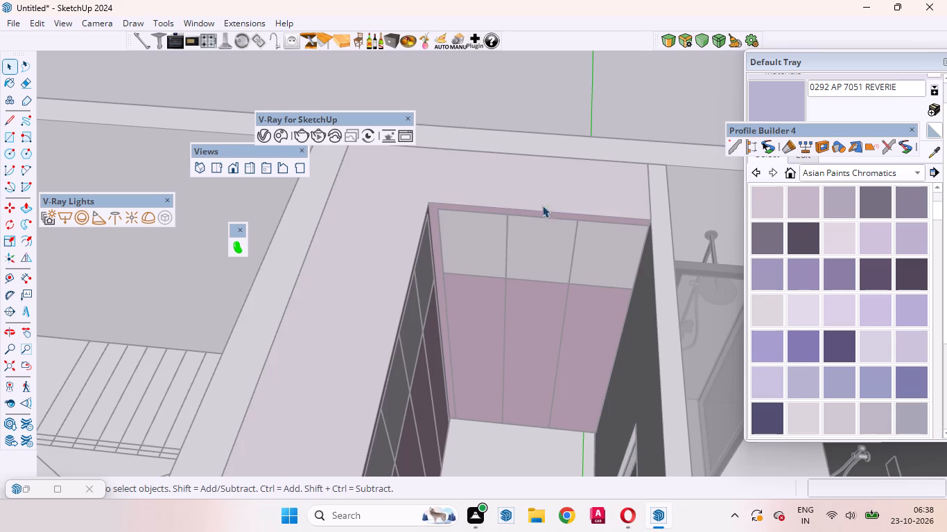
{"action": "scroll", "coordinate": [548, 212], "scroll_direction": "down", "scroll_amount": 13}
{"action": "key", "text": "ctrl+z"}
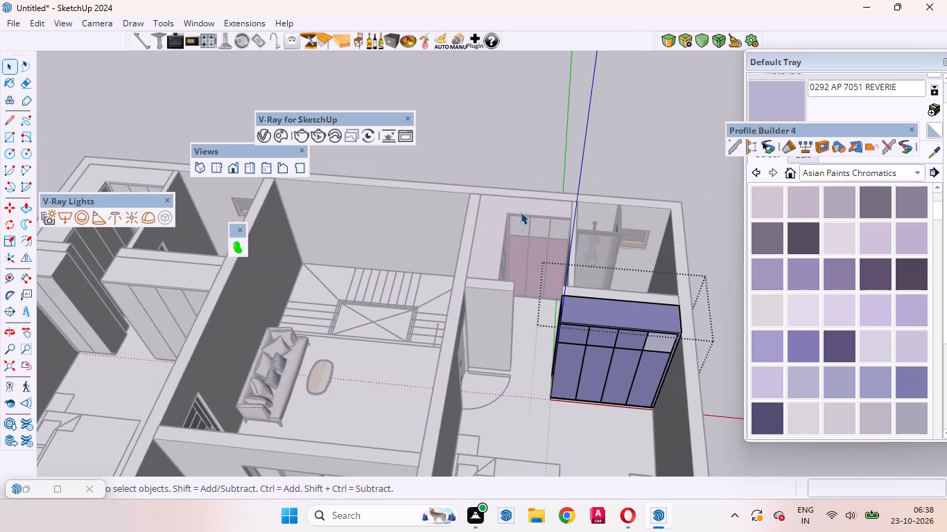
{"action": "key", "text": "ctrl+z"}
{"action": "key", "text": "ctrl+z"}
{"action": "key", "text": "ctrl+z"}
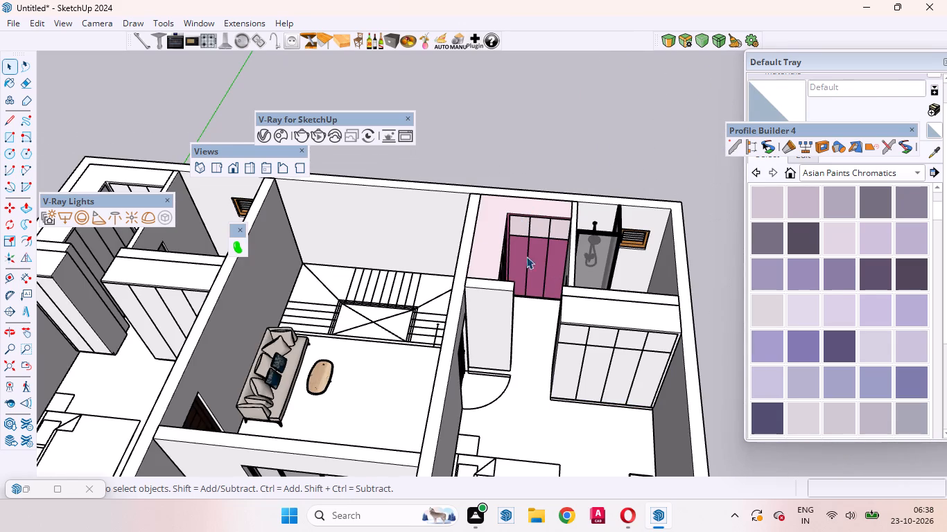
Sample 0210 AP 9427 Delicate Pink from the L-shaped wardrobe's loft panels and paint the whole four-door wardrobe with it.
{"action": "scroll", "coordinate": [467, 190], "scroll_direction": "up", "scroll_amount": 5}
{"action": "scroll", "coordinate": [867, 428], "scroll_direction": "up", "scroll_amount": 4}
{"action": "scroll", "coordinate": [646, 287], "scroll_direction": "up", "scroll_amount": 5}
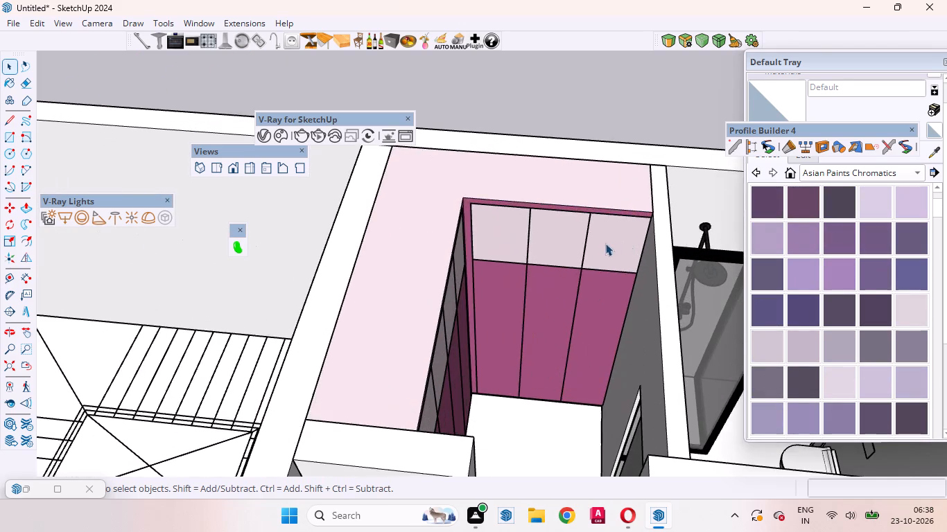
{"action": "middle_click_drag", "start_coordinate": [534, 224], "coordinate": [428, 190]}
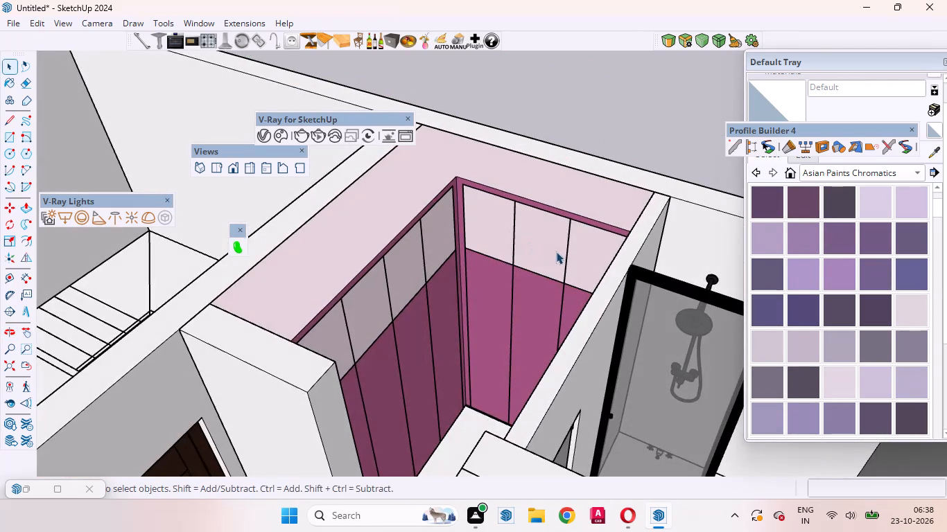
{"action": "scroll", "coordinate": [556, 251], "scroll_direction": "up", "scroll_amount": 4}
{"action": "scroll", "coordinate": [553, 251], "scroll_direction": "down", "scroll_amount": 9}
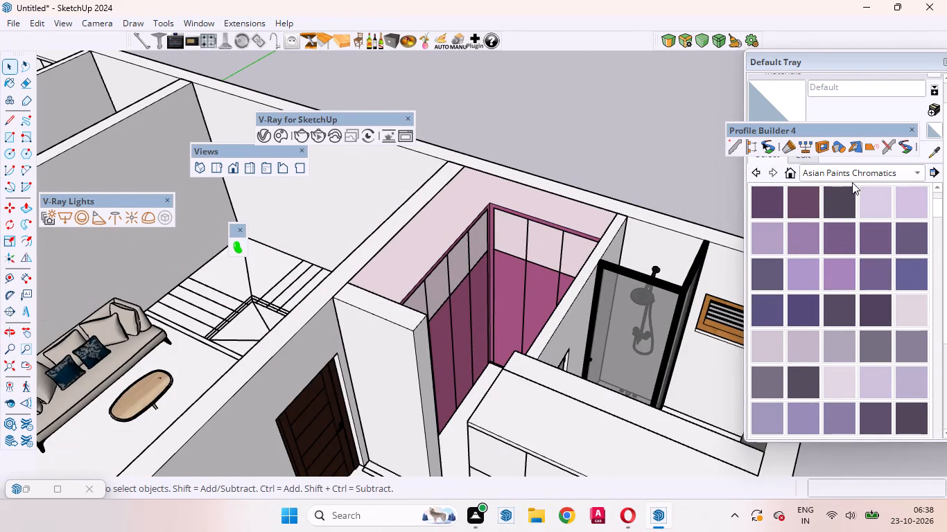
{"action": "left_click", "coordinate": [928, 156]}
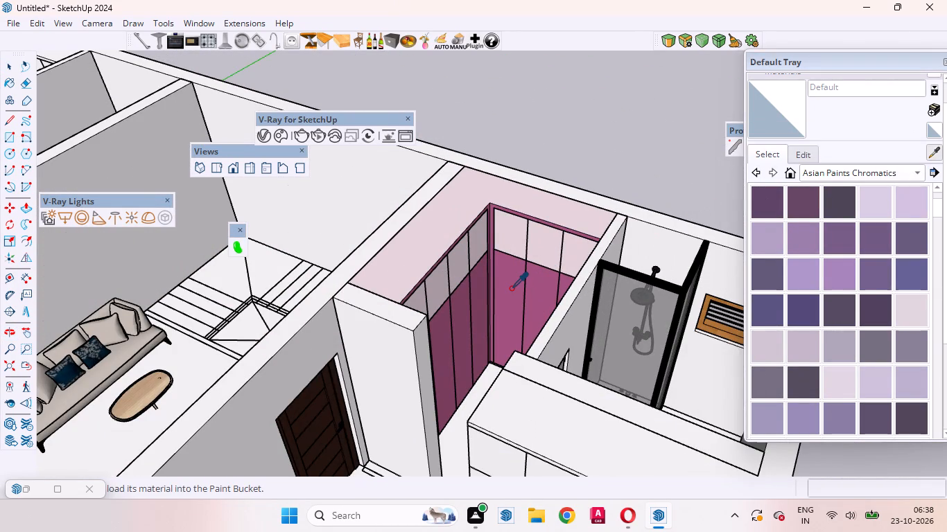
{"action": "left_click", "coordinate": [516, 232]}
{"action": "left_click", "coordinate": [582, 433]}
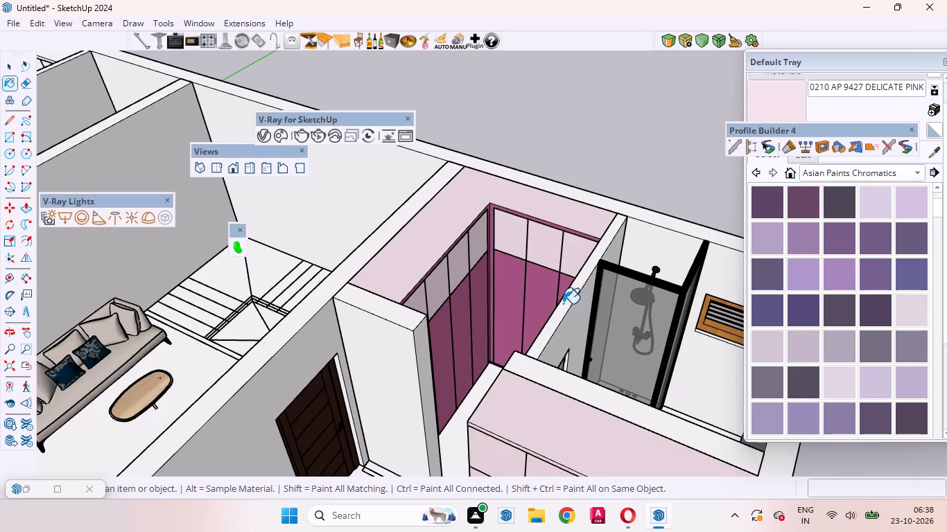
{"action": "scroll", "coordinate": [562, 303], "scroll_direction": "down", "scroll_amount": 9}
{"action": "key", "text": "space"}
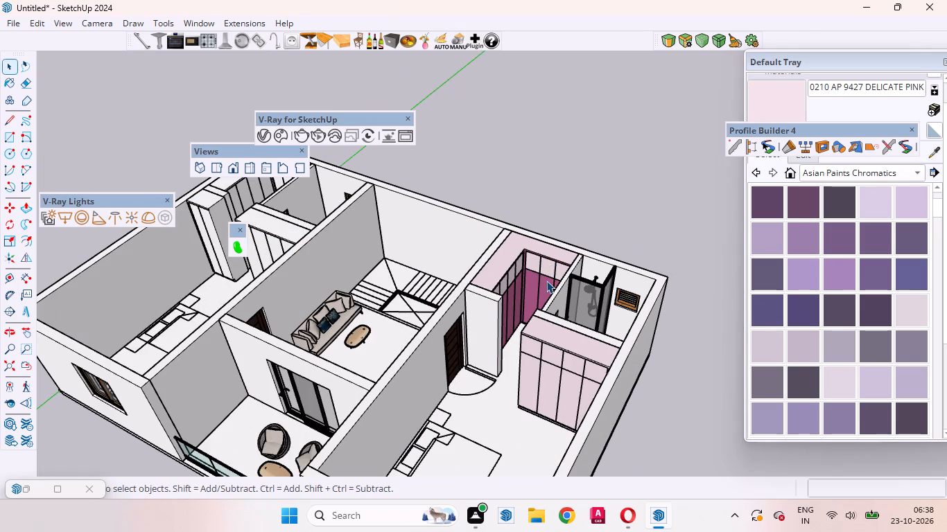
Sample AP 9584 Fervent Fuchsia-N from the L-shaped wardrobe and paint the four lower doors inside the four-door wardrobe's group.
{"action": "left_click", "coordinate": [938, 155]}
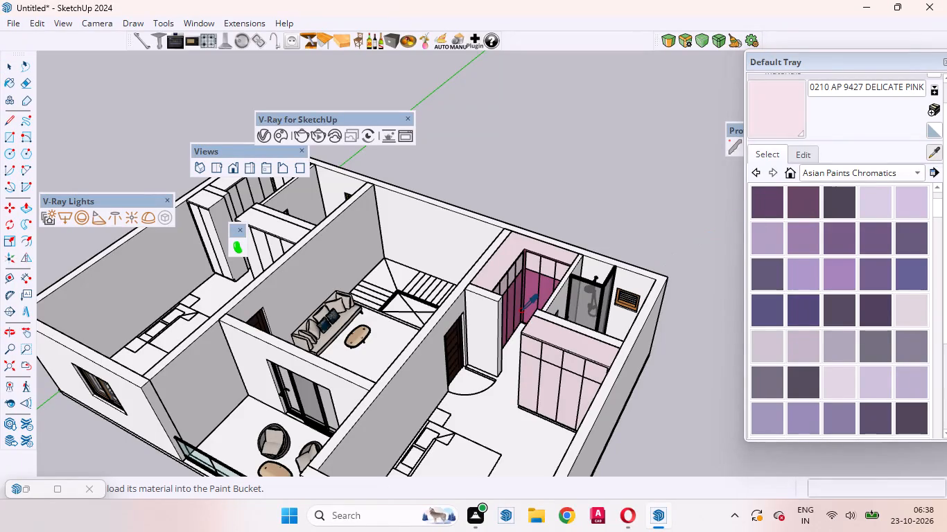
{"action": "left_click", "coordinate": [530, 292]}
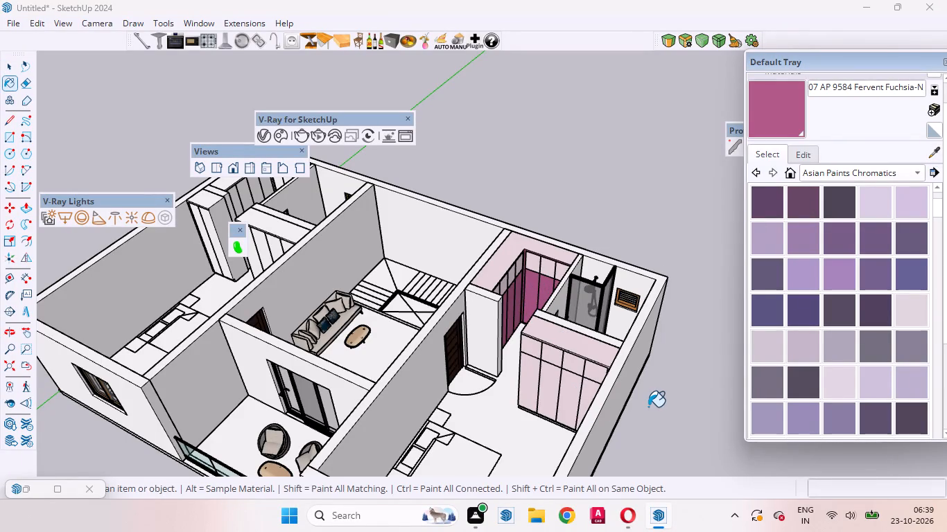
{"action": "key", "text": "space"}
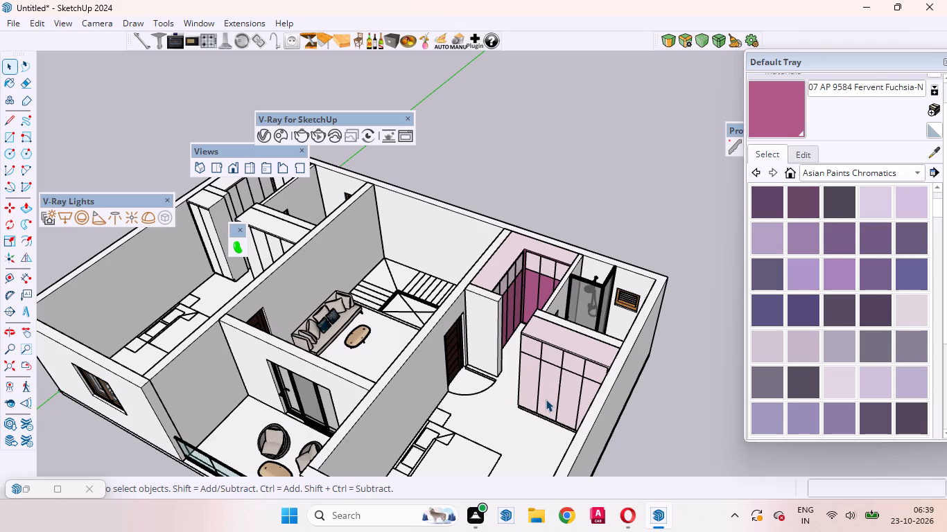
{"action": "scroll", "coordinate": [507, 368], "scroll_direction": "up", "scroll_amount": 10}
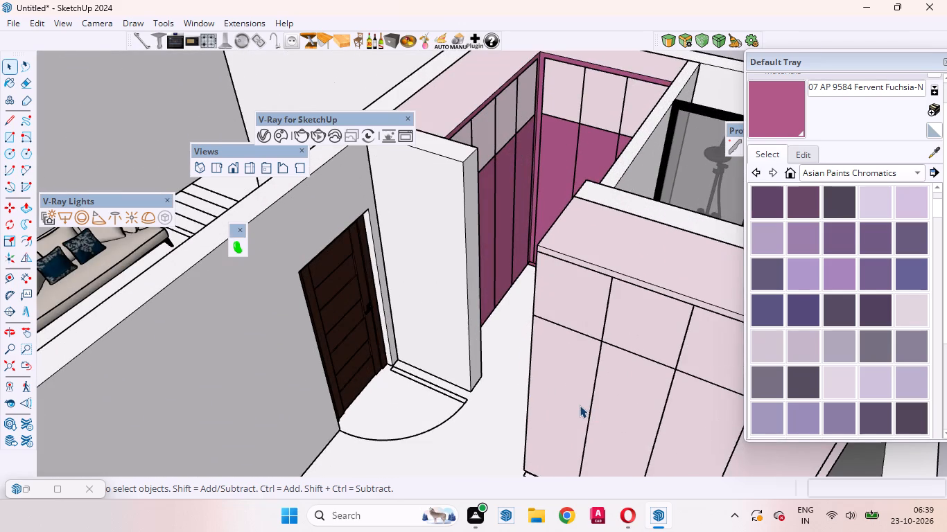
{"action": "left_click", "coordinate": [580, 405]}
{"action": "double_click", "coordinate": [580, 405]}
{"action": "left_click", "coordinate": [560, 404]}
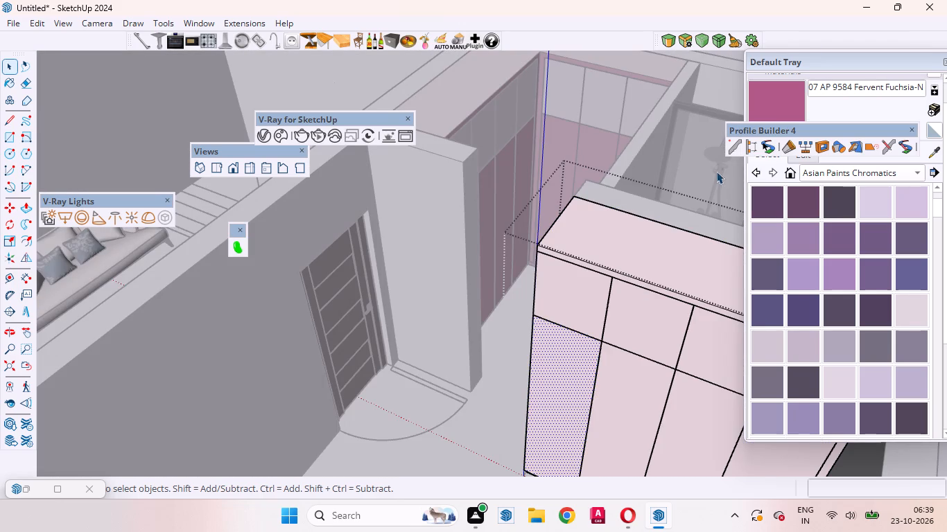
{"action": "left_click", "coordinate": [756, 112]}
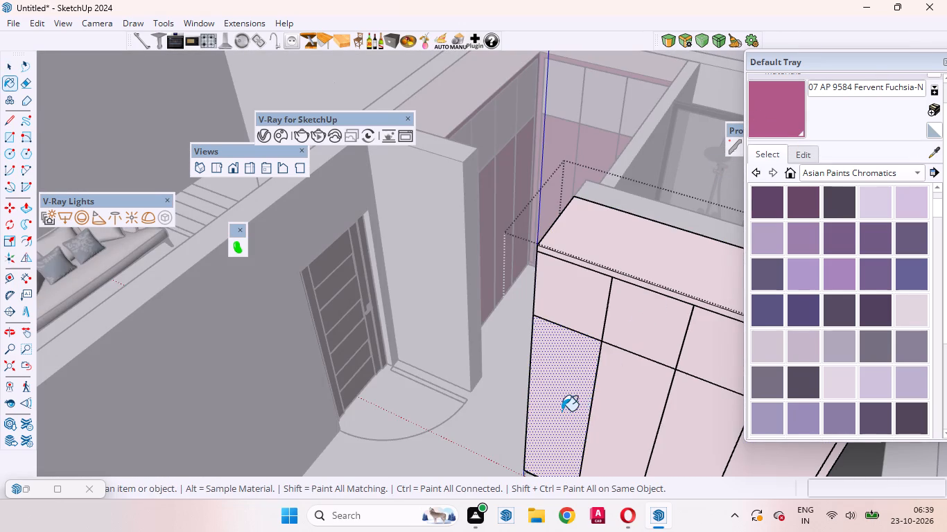
{"action": "left_click", "coordinate": [562, 410]}
{"action": "left_click", "coordinate": [609, 417]}
{"action": "left_click", "coordinate": [703, 434]}
{"action": "scroll", "coordinate": [535, 312], "scroll_direction": "down", "scroll_amount": 3}
{"action": "left_click", "coordinate": [678, 434]}
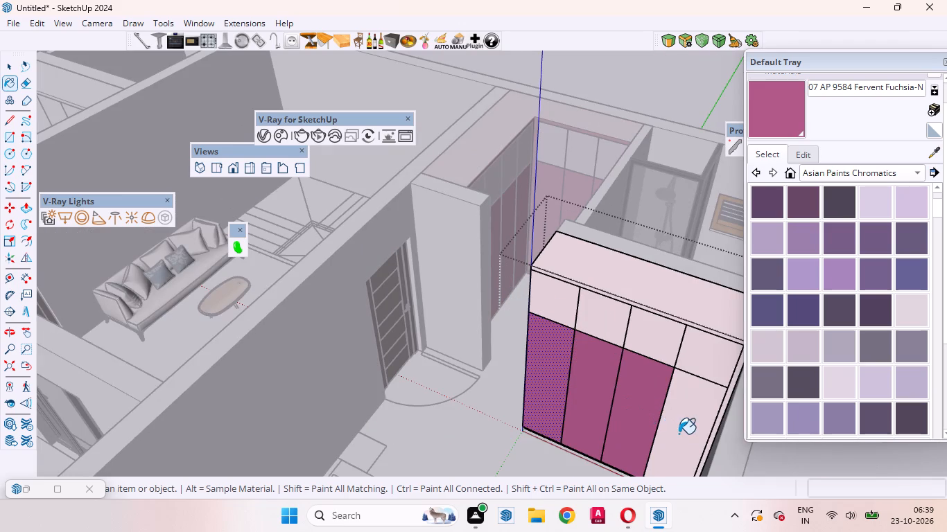
{"action": "scroll", "coordinate": [706, 417], "scroll_direction": "up", "scroll_amount": 5}
{"action": "scroll", "coordinate": [601, 384], "scroll_direction": "down", "scroll_amount": 5}
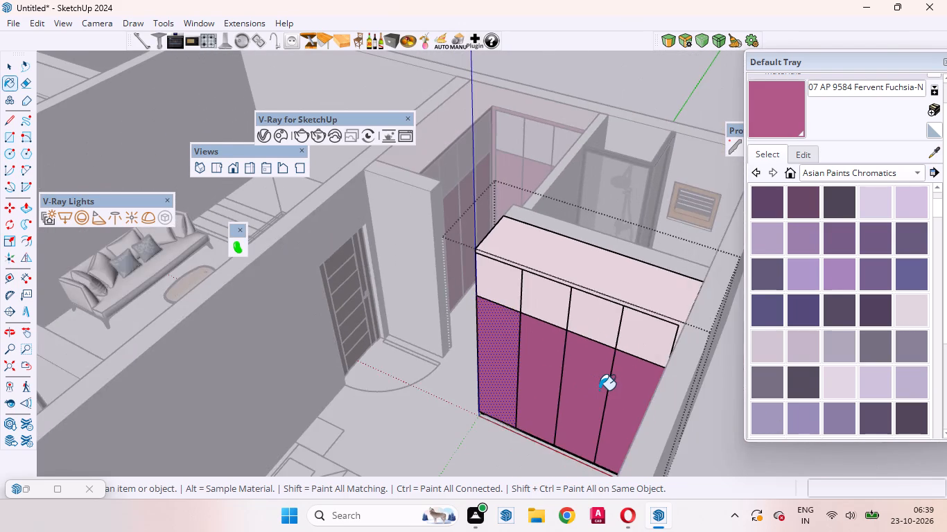
Paint both side faces of the narrow gap between the third and fourth lower doors with Fervent Fuchsia-N.
{"action": "scroll", "coordinate": [604, 391], "scroll_direction": "up", "scroll_amount": 18}
{"action": "scroll", "coordinate": [645, 350], "scroll_direction": "up", "scroll_amount": 6}
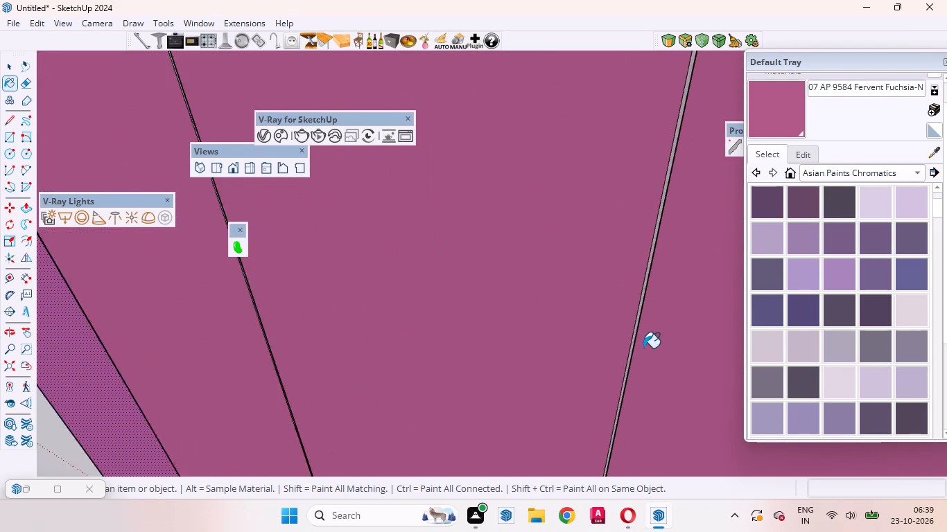
{"action": "scroll", "coordinate": [643, 348], "scroll_direction": "up", "scroll_amount": 15}
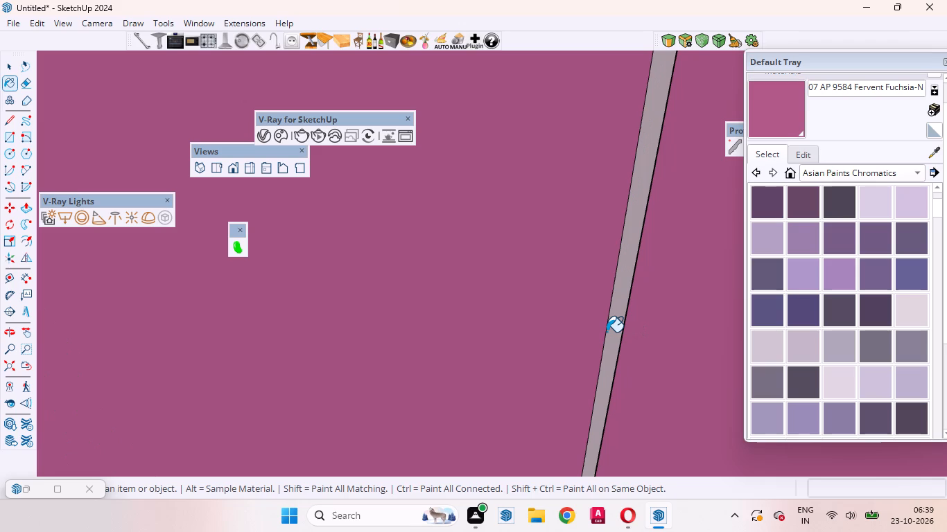
{"action": "left_click", "coordinate": [607, 332]}
{"action": "left_click", "coordinate": [617, 321]}
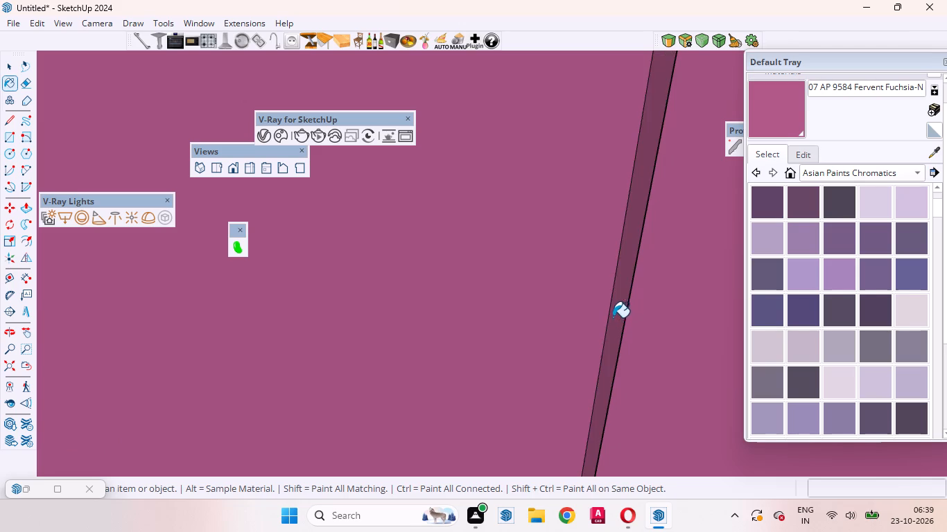
{"action": "middle_click_drag", "start_coordinate": [613, 317], "coordinate": [733, 385]}
{"action": "scroll", "coordinate": [638, 330], "scroll_direction": "up", "scroll_amount": 4}
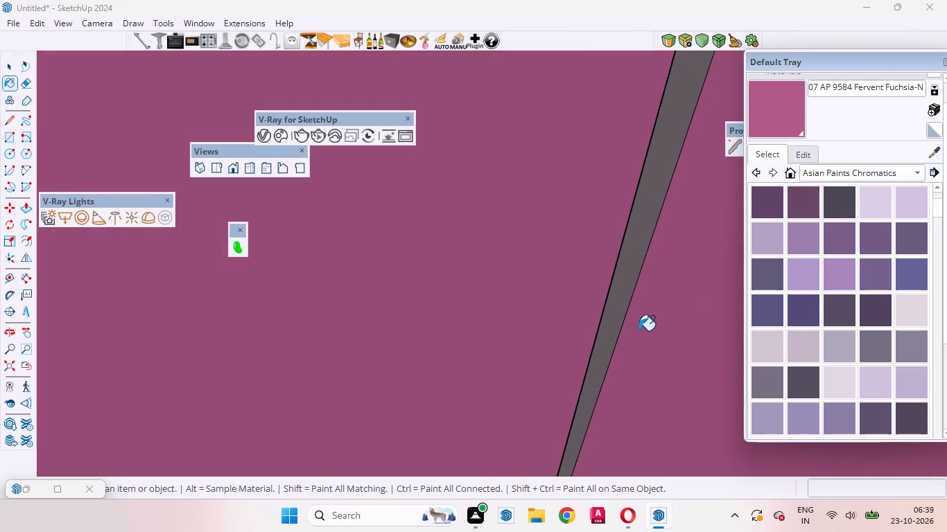
{"action": "scroll", "coordinate": [638, 330], "scroll_direction": "up", "scroll_amount": 2}
{"action": "scroll", "coordinate": [638, 330], "scroll_direction": "down", "scroll_amount": 1}
{"action": "scroll", "coordinate": [638, 330], "scroll_direction": "up", "scroll_amount": 2}
{"action": "left_click", "coordinate": [613, 312]}
{"action": "scroll", "coordinate": [612, 312], "scroll_direction": "down", "scroll_amount": 10}
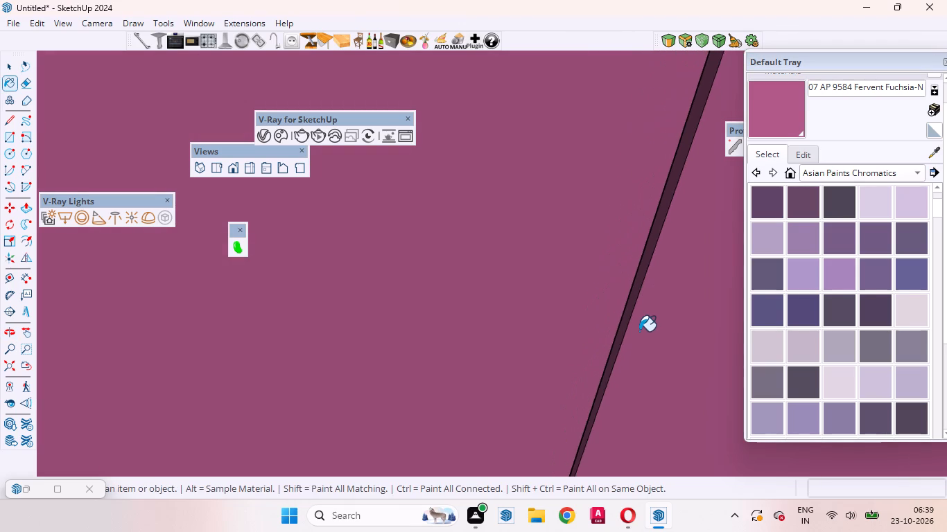
{"action": "scroll", "coordinate": [639, 331], "scroll_direction": "down", "scroll_amount": 20}
{"action": "scroll", "coordinate": [639, 331], "scroll_direction": "down", "scroll_amount": 6}
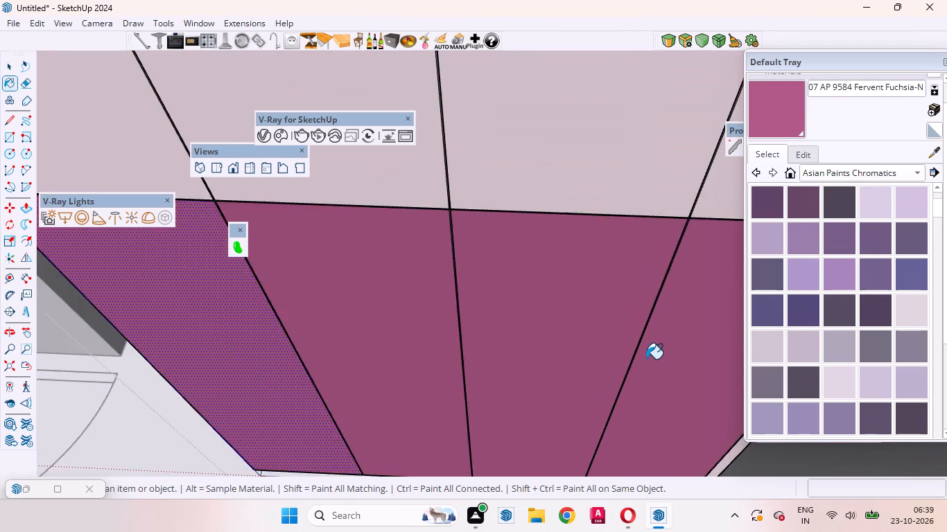
{"action": "scroll", "coordinate": [646, 359], "scroll_direction": "down", "scroll_amount": 4}
Paint the side faces of the narrow gap between the second and third lower doors with Fervent Fuchsia-N.
{"action": "scroll", "coordinate": [519, 332], "scroll_direction": "up", "scroll_amount": 18}
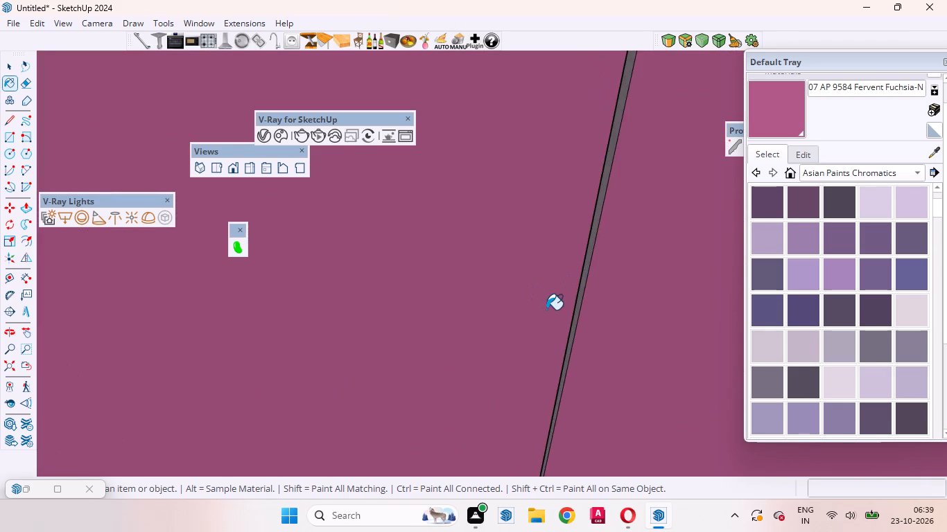
{"action": "scroll", "coordinate": [546, 310], "scroll_direction": "up", "scroll_amount": 17}
{"action": "left_click", "coordinate": [605, 305]}
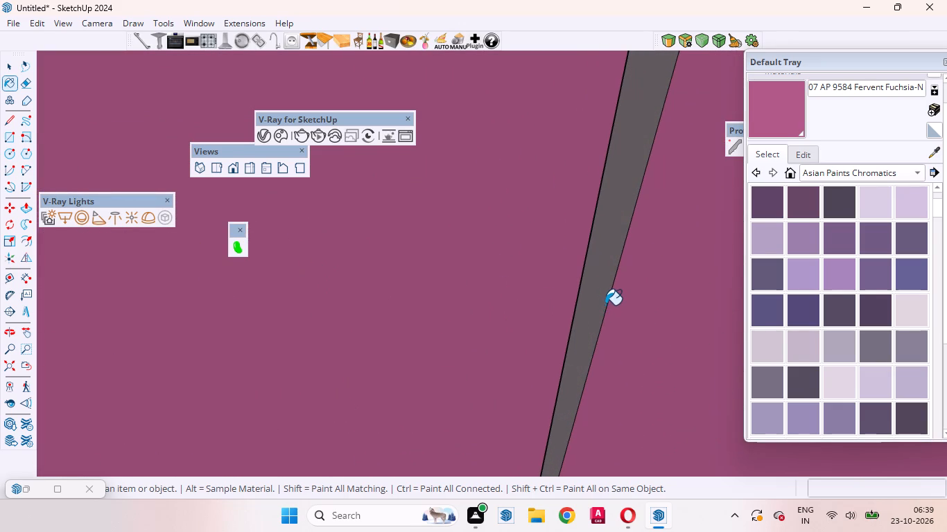
{"action": "middle_click_drag", "start_coordinate": [559, 361], "coordinate": [445, 355]}
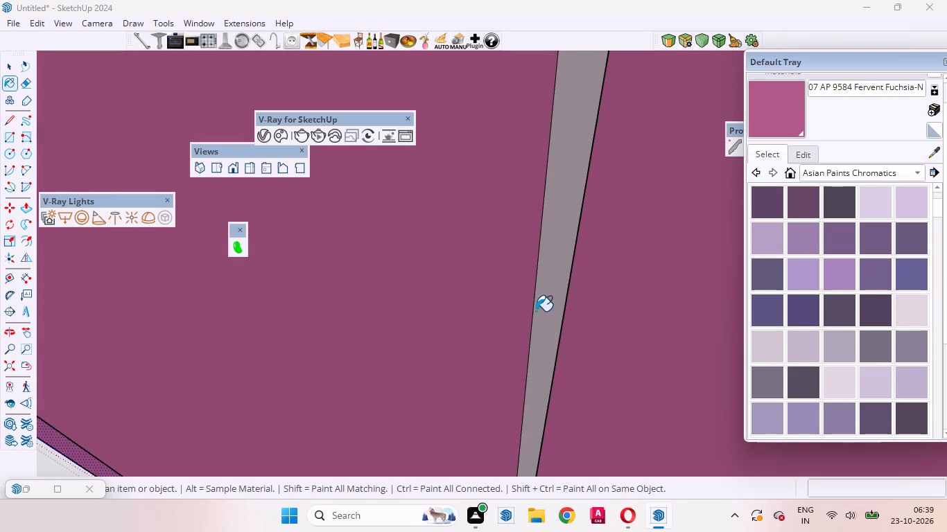
{"action": "left_click", "coordinate": [538, 310]}
{"action": "middle_click_drag", "start_coordinate": [545, 324], "coordinate": [606, 360]}
{"action": "scroll", "coordinate": [611, 360], "scroll_direction": "down", "scroll_amount": 20}
{"action": "scroll", "coordinate": [611, 360], "scroll_direction": "down", "scroll_amount": 7}
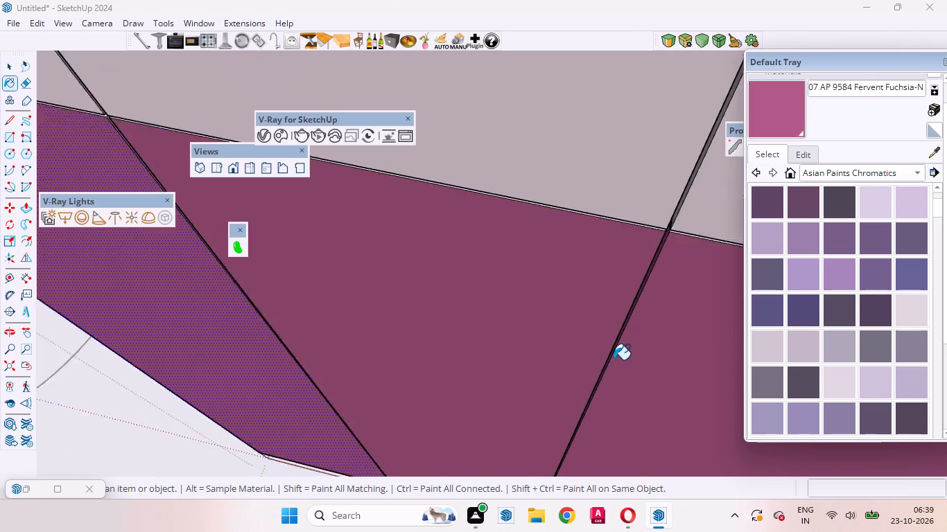
{"action": "scroll", "coordinate": [614, 360], "scroll_direction": "down", "scroll_amount": 5}
Paint both side faces of the narrow gap between the first and second lower doors with Fervent Fuchsia-N.
{"action": "scroll", "coordinate": [403, 323], "scroll_direction": "up", "scroll_amount": 16}
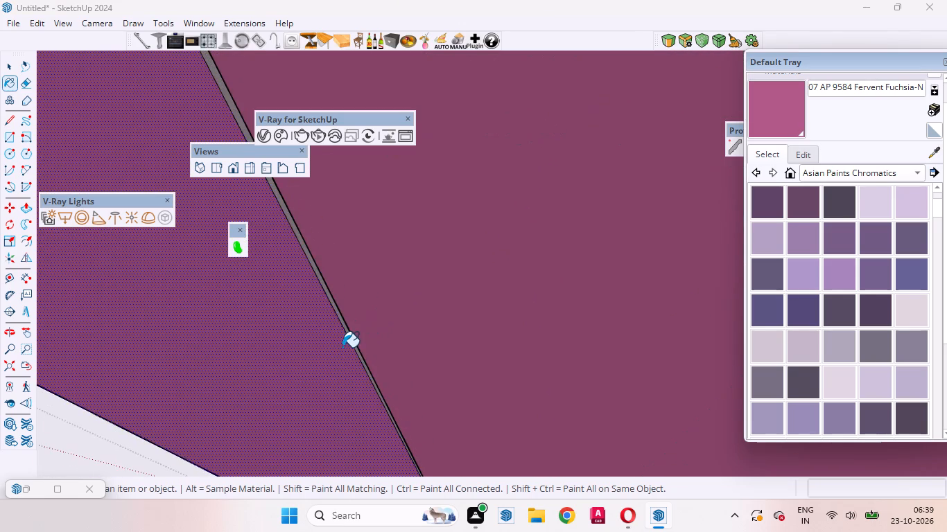
{"action": "scroll", "coordinate": [342, 347], "scroll_direction": "up", "scroll_amount": 20}
{"action": "scroll", "coordinate": [342, 347], "scroll_direction": "up", "scroll_amount": 4}
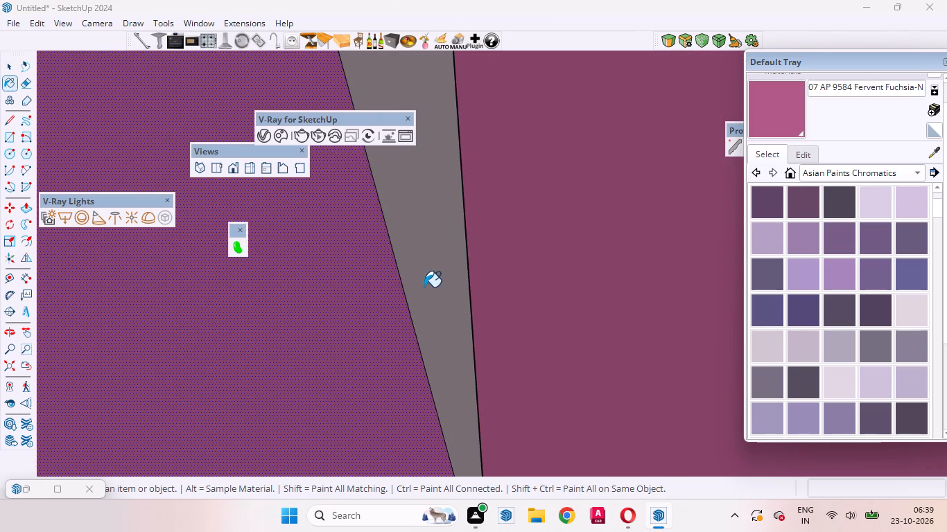
{"action": "left_click", "coordinate": [424, 287]}
{"action": "middle_click_drag", "start_coordinate": [422, 291], "coordinate": [506, 303]}
{"action": "middle_click_drag", "start_coordinate": [476, 299], "coordinate": [512, 307]}
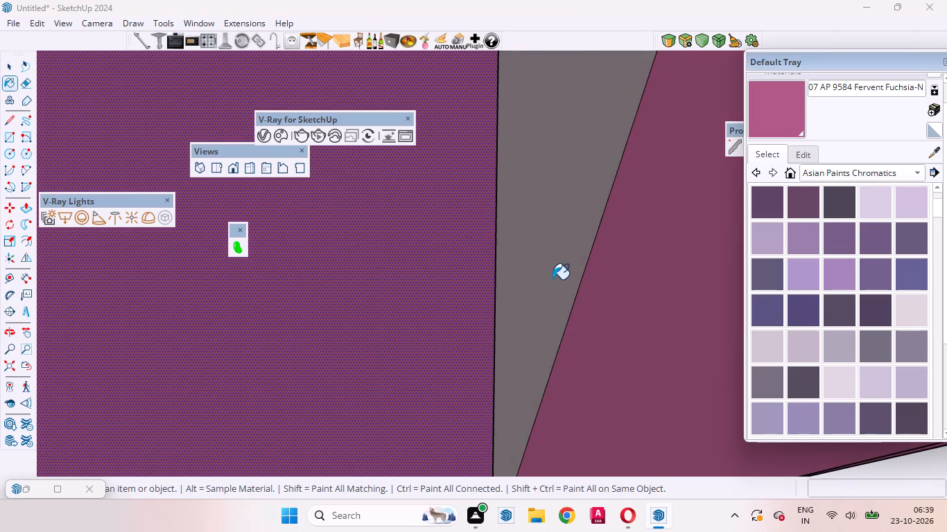
{"action": "left_click", "coordinate": [553, 279]}
{"action": "scroll", "coordinate": [553, 279], "scroll_direction": "down", "scroll_amount": 20}
{"action": "scroll", "coordinate": [553, 279], "scroll_direction": "down", "scroll_amount": 5}
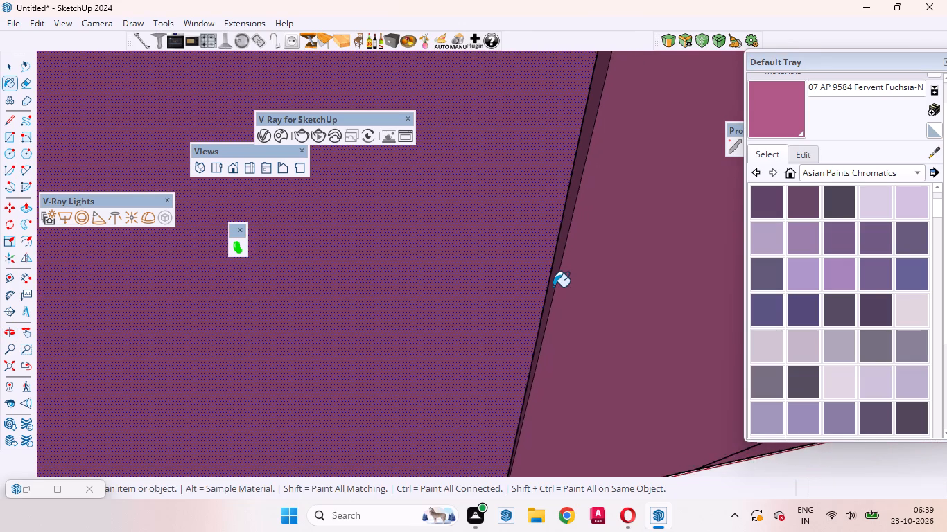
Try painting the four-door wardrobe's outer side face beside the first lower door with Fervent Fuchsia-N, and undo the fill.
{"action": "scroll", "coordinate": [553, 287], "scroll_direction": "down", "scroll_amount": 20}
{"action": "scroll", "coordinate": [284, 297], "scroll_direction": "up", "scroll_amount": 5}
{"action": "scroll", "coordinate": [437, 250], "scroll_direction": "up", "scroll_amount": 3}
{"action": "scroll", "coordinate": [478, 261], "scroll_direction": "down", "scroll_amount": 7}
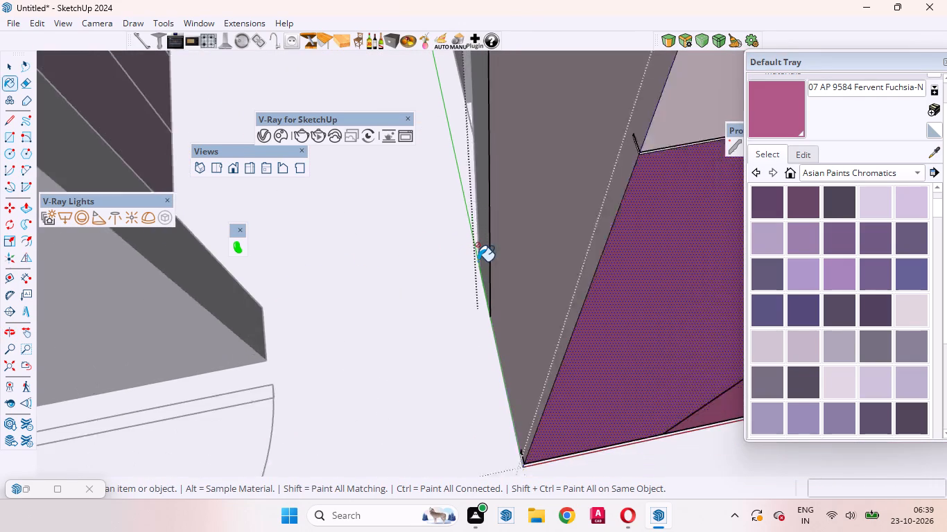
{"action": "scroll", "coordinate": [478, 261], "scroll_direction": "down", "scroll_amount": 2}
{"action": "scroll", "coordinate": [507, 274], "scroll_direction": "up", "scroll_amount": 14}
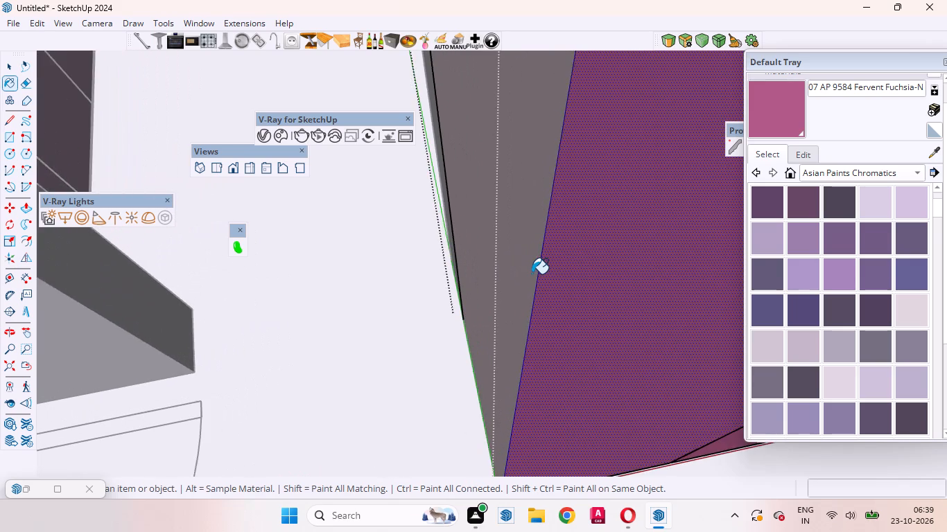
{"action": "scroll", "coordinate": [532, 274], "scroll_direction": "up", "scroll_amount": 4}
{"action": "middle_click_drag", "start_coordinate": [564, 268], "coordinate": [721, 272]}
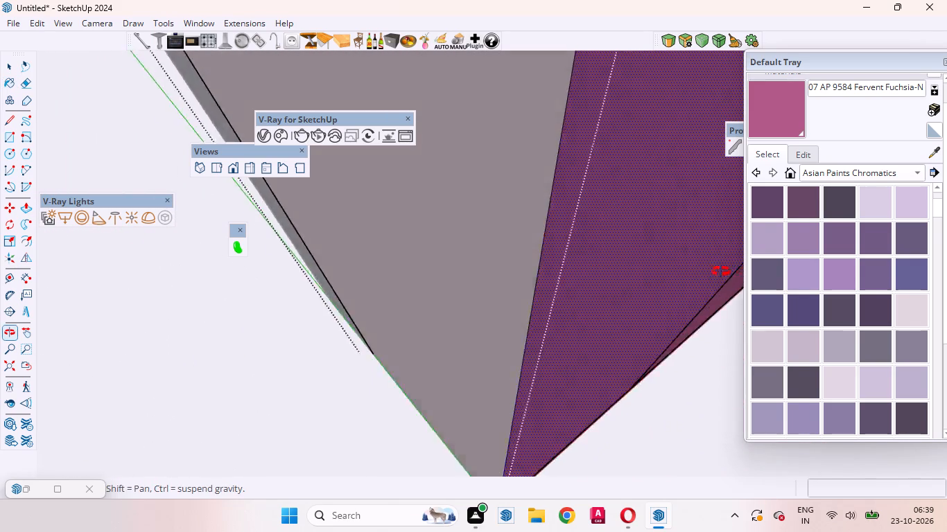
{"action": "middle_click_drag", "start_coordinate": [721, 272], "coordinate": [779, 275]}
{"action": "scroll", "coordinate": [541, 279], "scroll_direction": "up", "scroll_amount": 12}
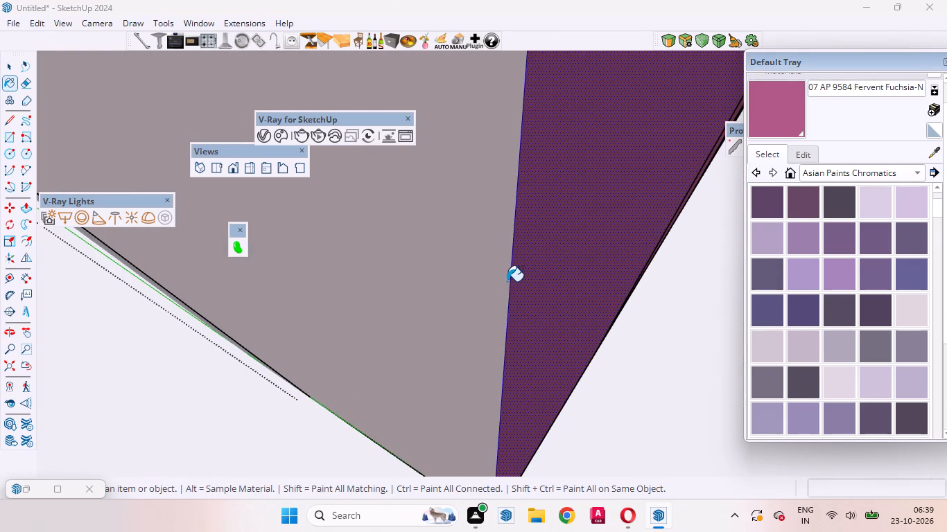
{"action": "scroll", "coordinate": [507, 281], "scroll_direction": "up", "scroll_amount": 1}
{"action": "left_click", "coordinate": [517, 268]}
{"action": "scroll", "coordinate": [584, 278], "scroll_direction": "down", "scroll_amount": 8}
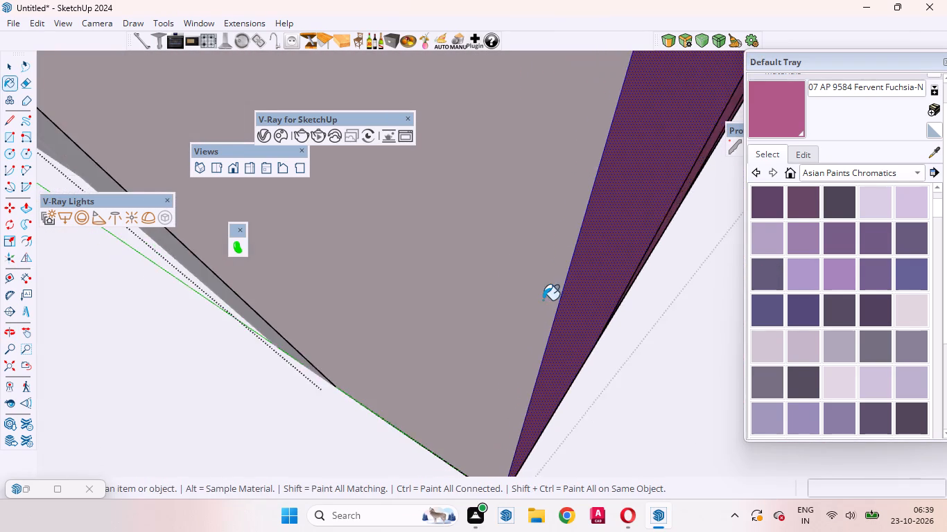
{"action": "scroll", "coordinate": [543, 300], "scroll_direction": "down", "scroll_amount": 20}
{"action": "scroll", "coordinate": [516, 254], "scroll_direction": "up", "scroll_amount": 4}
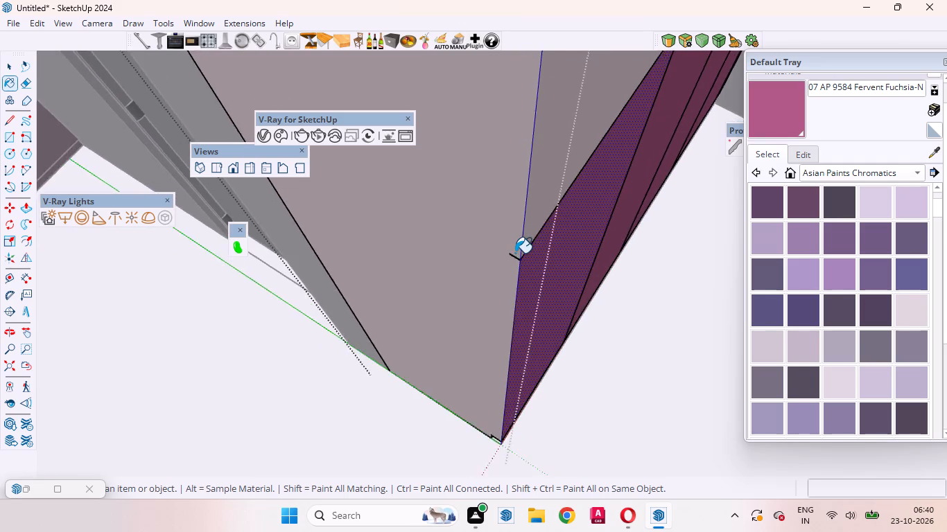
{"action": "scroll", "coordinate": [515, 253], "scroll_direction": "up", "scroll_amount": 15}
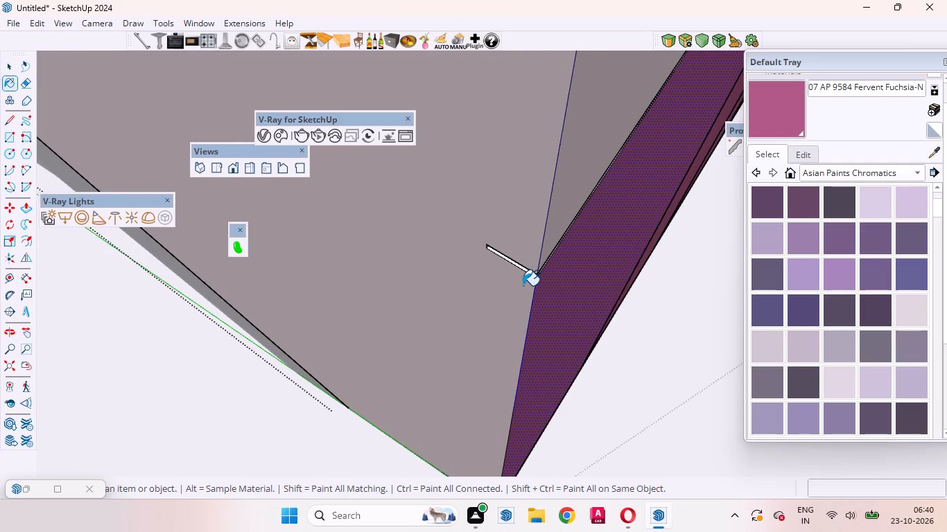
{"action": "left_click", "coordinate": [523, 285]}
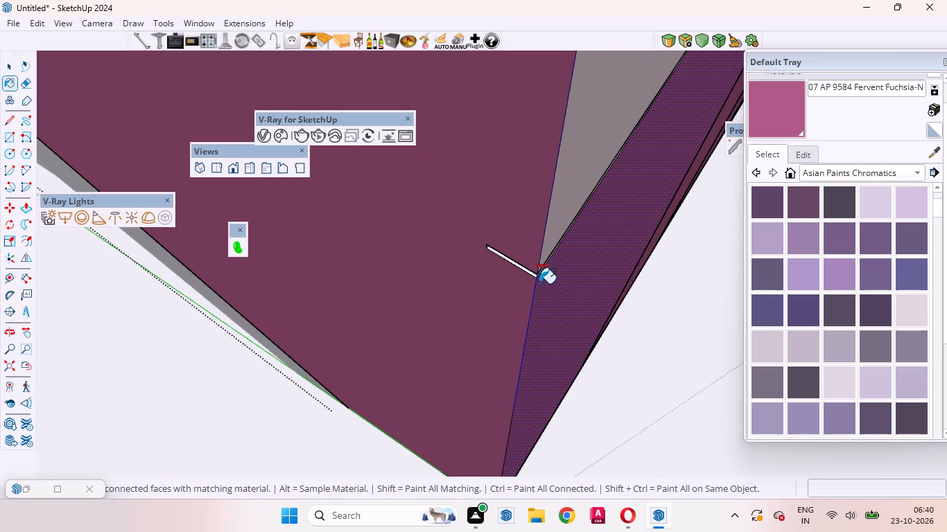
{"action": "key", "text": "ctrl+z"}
Push/Pull the first lower door's front face about 11/16" back to the inner endpoint of the gap above it.
{"action": "key", "text": "space"}
{"action": "key", "text": "p"}
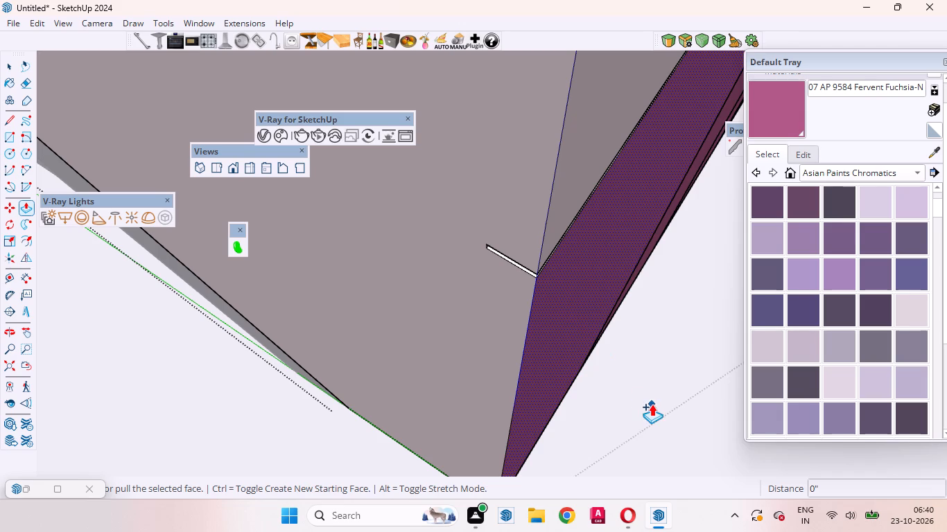
{"action": "left_click", "coordinate": [545, 333]}
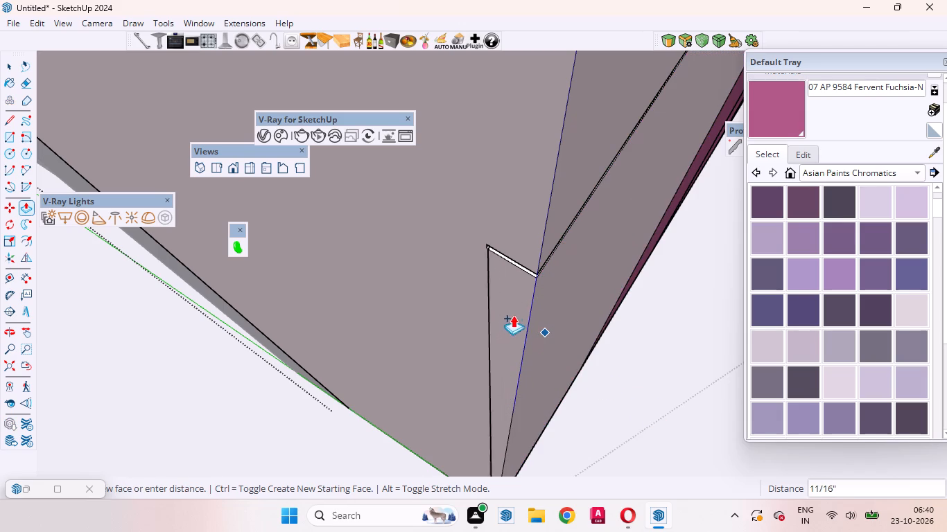
{"action": "left_click", "coordinate": [484, 247]}
{"action": "key", "text": "space"}
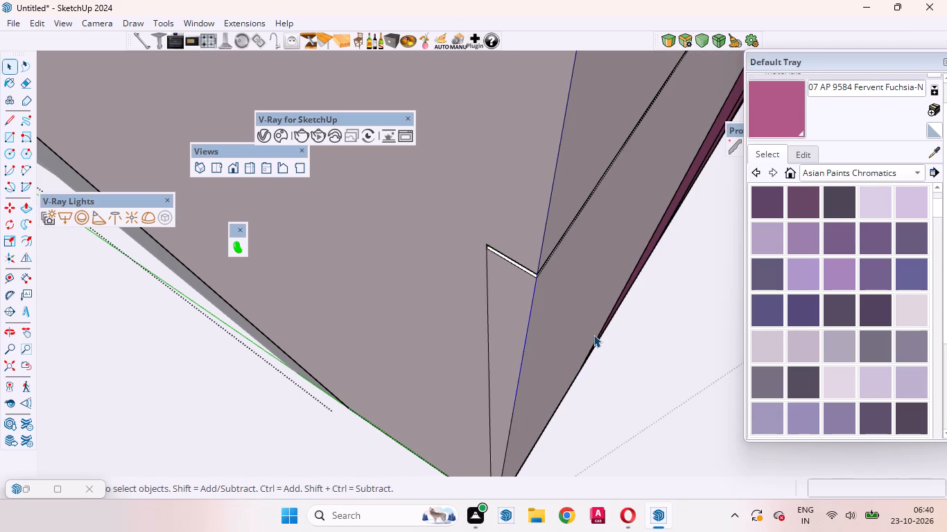
Paint the first lower door's front face and its narrow outer side edge with Fervent Fuchsia-N.
{"action": "left_click", "coordinate": [602, 278]}
{"action": "left_click_drag", "start_coordinate": [761, 100], "coordinate": [761, 109]}
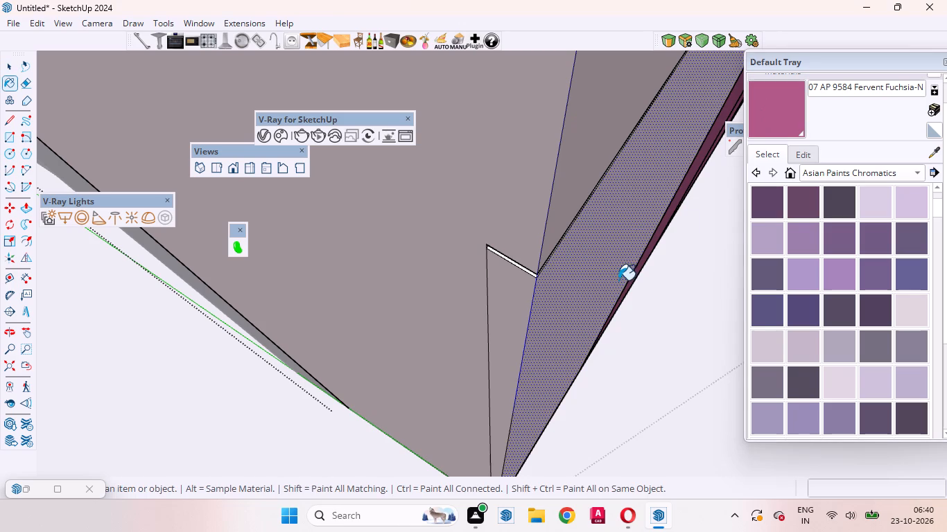
{"action": "left_click", "coordinate": [618, 280]}
{"action": "left_click", "coordinate": [517, 311]}
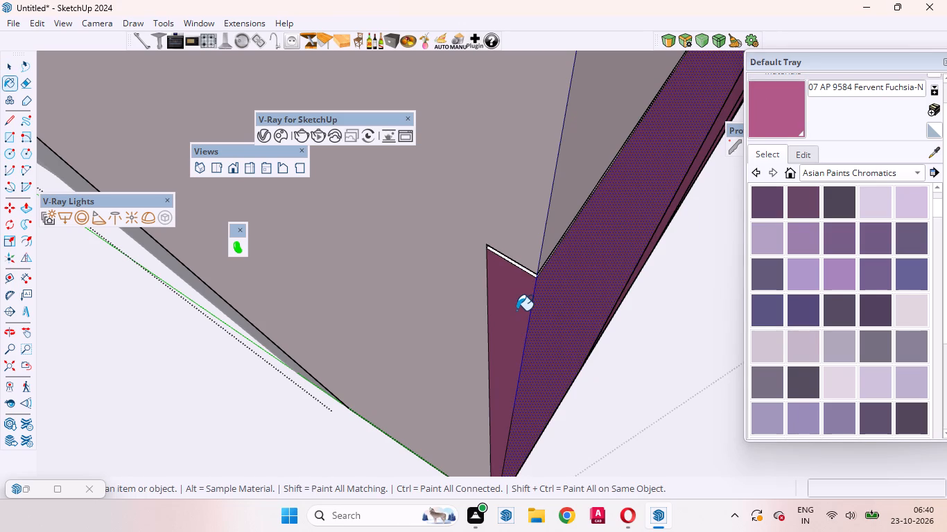
{"action": "key", "text": "space"}
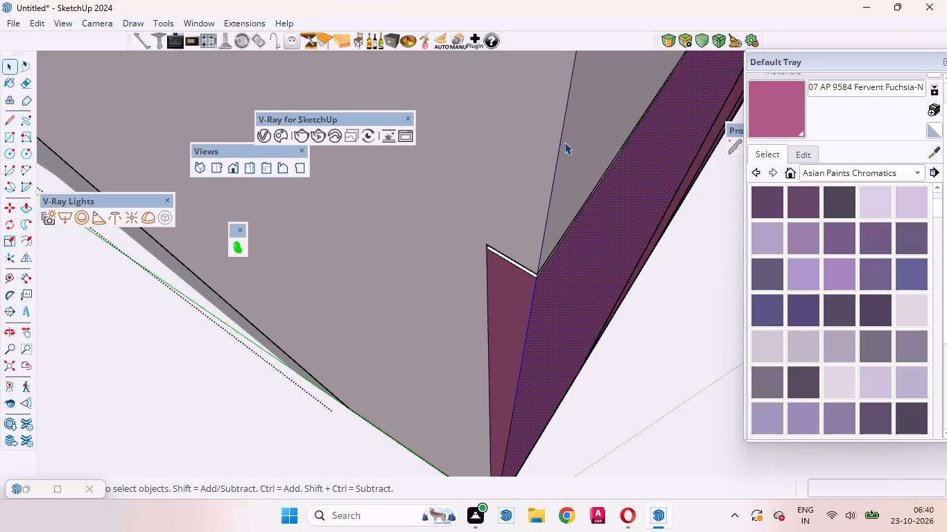
Close the four-door wardrobe's group.
{"action": "left_click", "coordinate": [576, 133]}
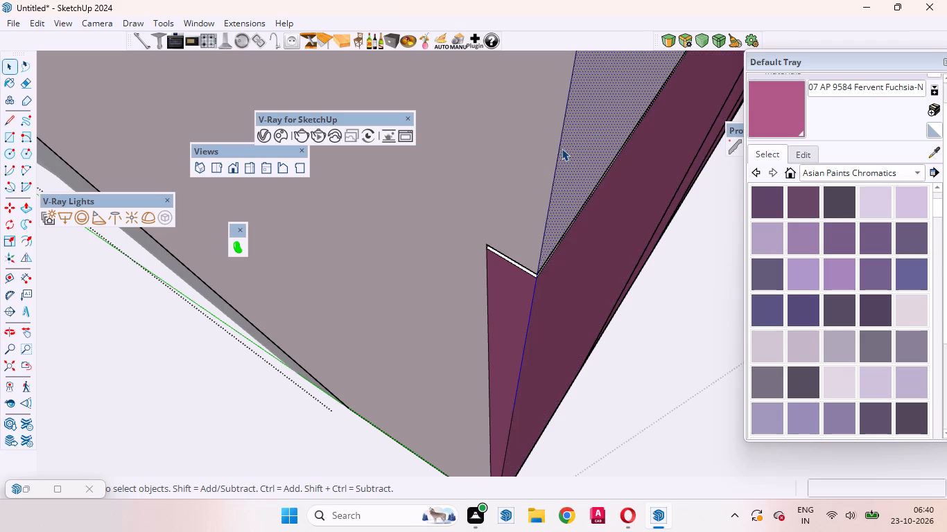
{"action": "scroll", "coordinate": [623, 231], "scroll_direction": "down", "scroll_amount": 12}
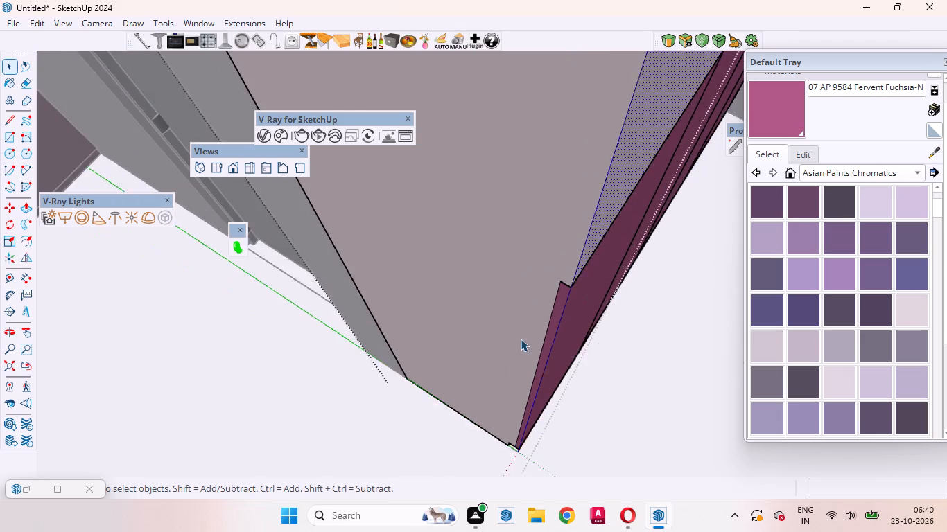
{"action": "scroll", "coordinate": [521, 339], "scroll_direction": "down", "scroll_amount": 10}
{"action": "middle_click_drag", "start_coordinate": [564, 363], "coordinate": [261, 202]}
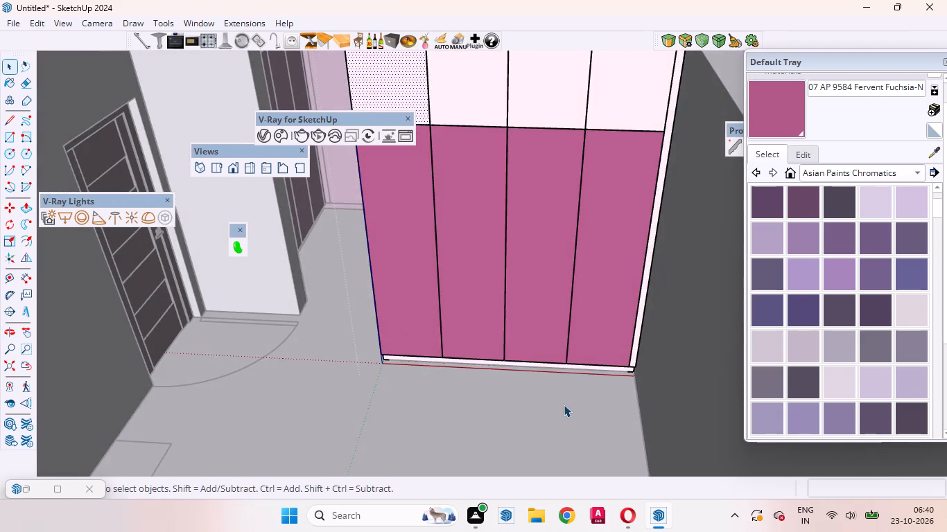
{"action": "scroll", "coordinate": [566, 406], "scroll_direction": "down", "scroll_amount": 2}
{"action": "scroll", "coordinate": [575, 235], "scroll_direction": "up", "scroll_amount": 4}
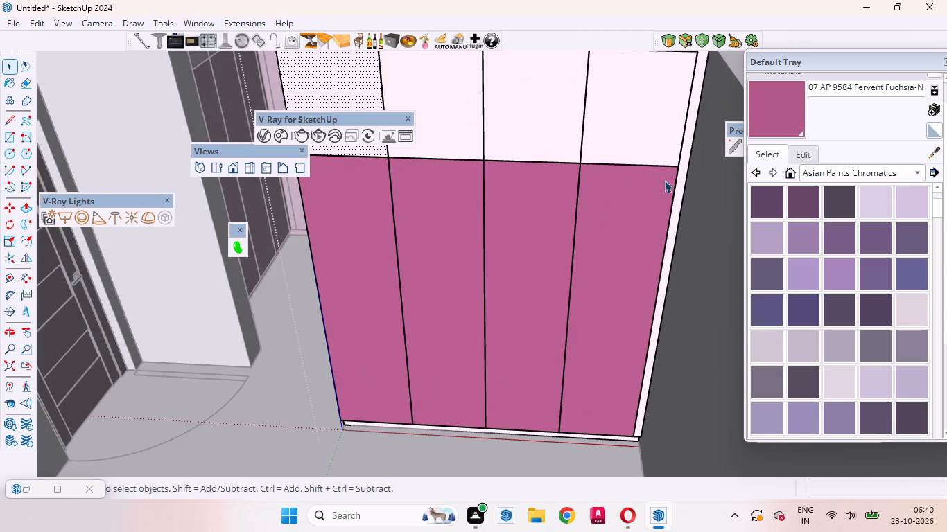
{"action": "scroll", "coordinate": [667, 187], "scroll_direction": "down", "scroll_amount": 8}
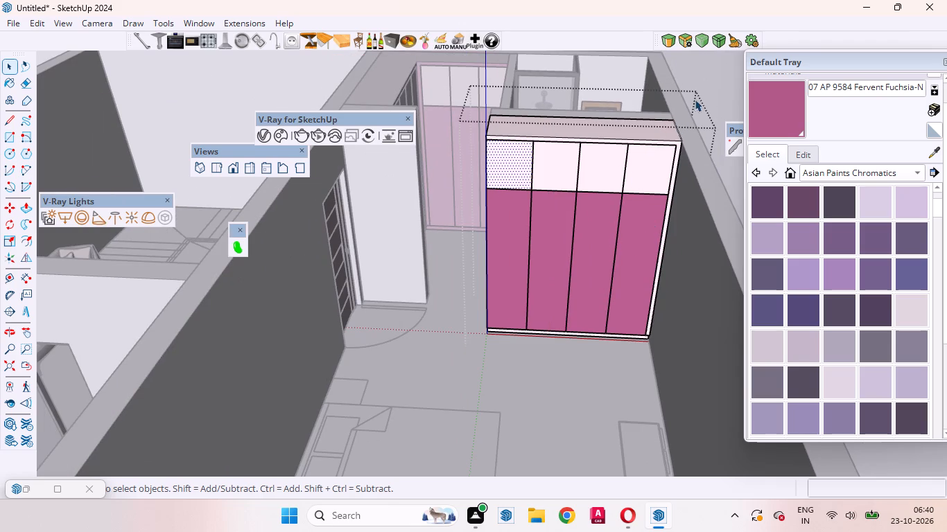
{"action": "left_click", "coordinate": [703, 90]}
Sample AP 9427 Delicate Pink from the four-door wardrobe's top and paint both front frame faces inside the L-shaped wardrobe's group.
{"action": "scroll", "coordinate": [625, 304], "scroll_direction": "up", "scroll_amount": 4}
{"action": "middle_click_drag", "start_coordinate": [591, 302], "coordinate": [580, 297]}
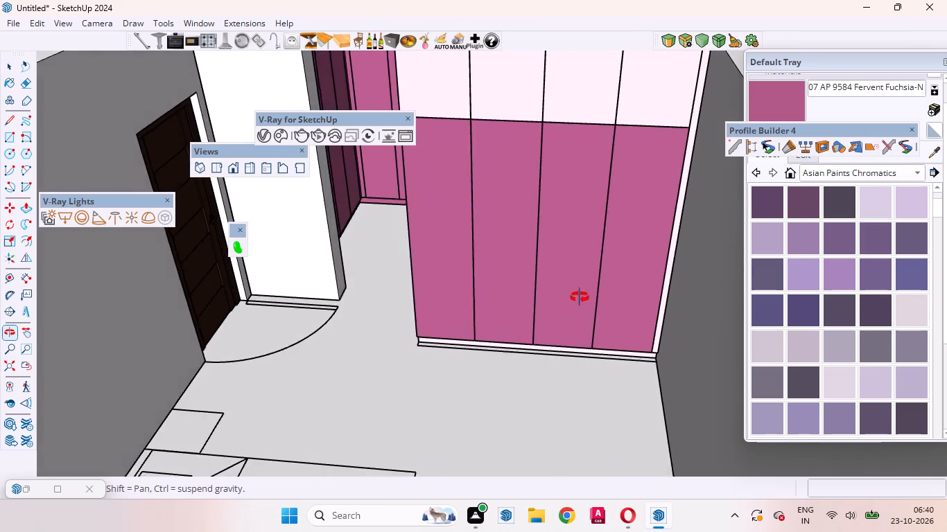
{"action": "middle_click_drag", "start_coordinate": [580, 297], "coordinate": [605, 361]}
{"action": "scroll", "coordinate": [605, 362], "scroll_direction": "down", "scroll_amount": 7}
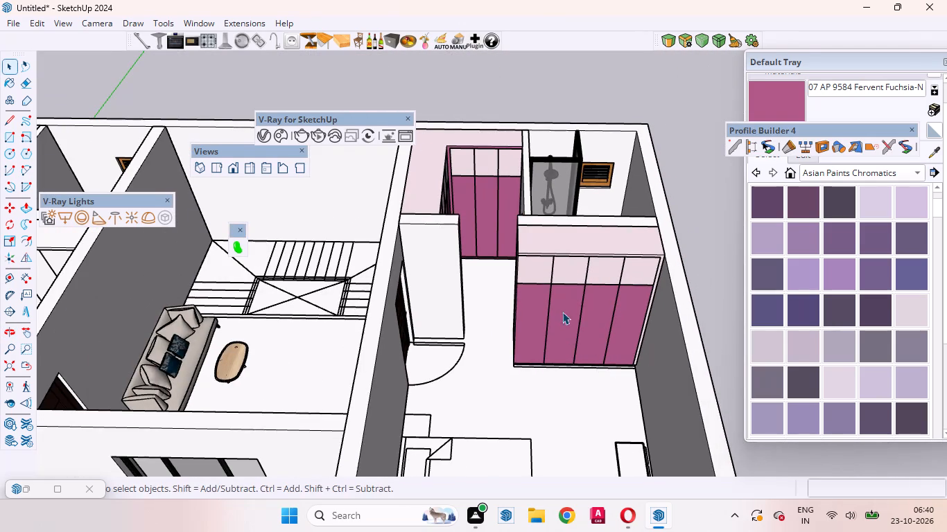
{"action": "left_click", "coordinate": [939, 151]}
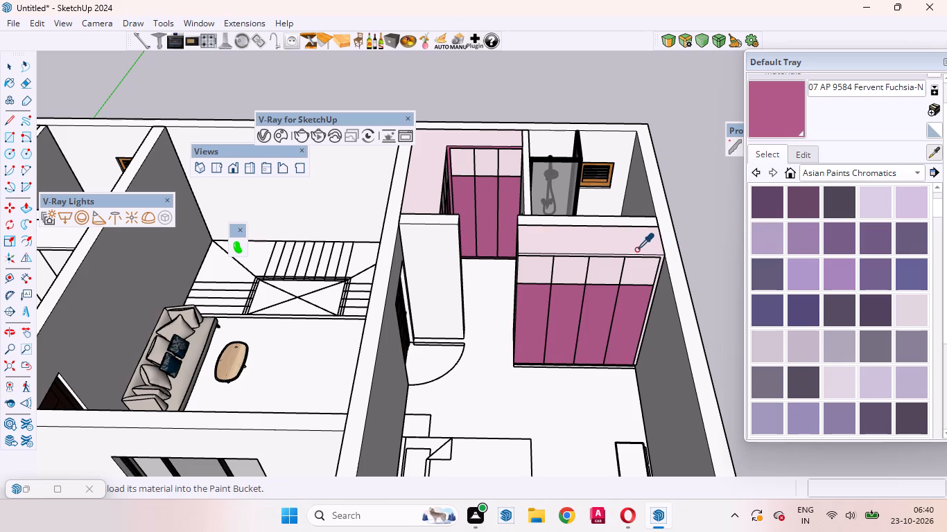
{"action": "left_click", "coordinate": [634, 248]}
{"action": "scroll", "coordinate": [434, 252], "scroll_direction": "up", "scroll_amount": 5}
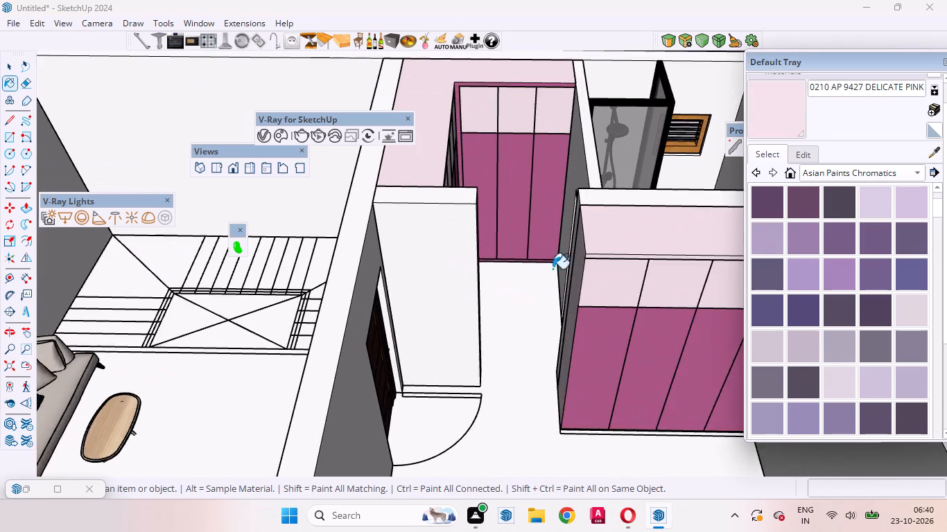
{"action": "scroll", "coordinate": [584, 274], "scroll_direction": "up", "scroll_amount": 3}
{"action": "middle_click_drag", "start_coordinate": [502, 332], "coordinate": [315, 418]}
{"action": "scroll", "coordinate": [348, 405], "scroll_direction": "down", "scroll_amount": 5}
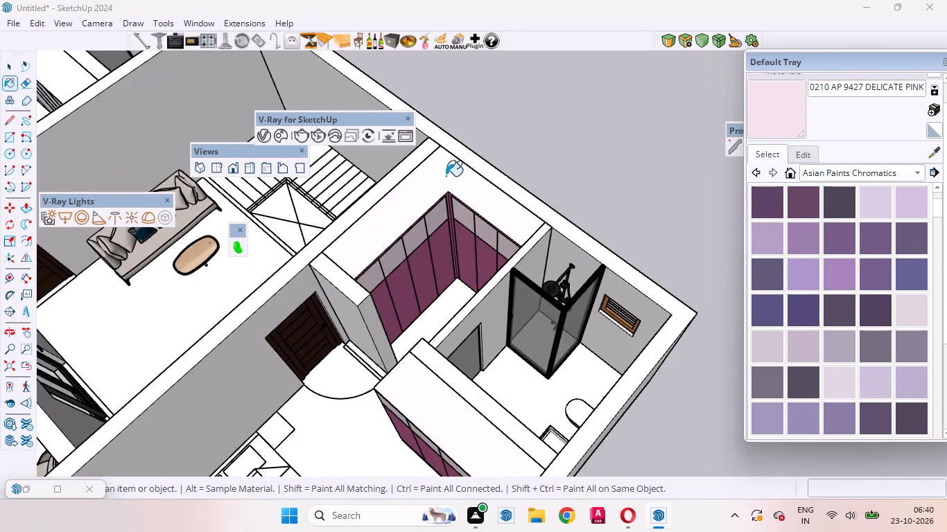
{"action": "scroll", "coordinate": [434, 170], "scroll_direction": "up", "scroll_amount": 9}
{"action": "middle_click_drag", "start_coordinate": [471, 290], "coordinate": [441, 175]}
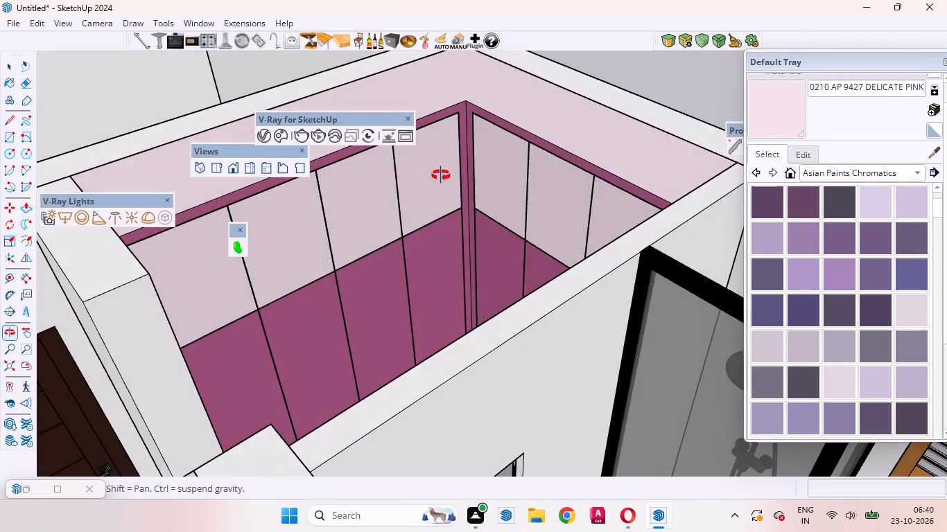
{"action": "middle_click_drag", "start_coordinate": [441, 175], "coordinate": [483, 202]}
{"action": "key", "text": "space"}
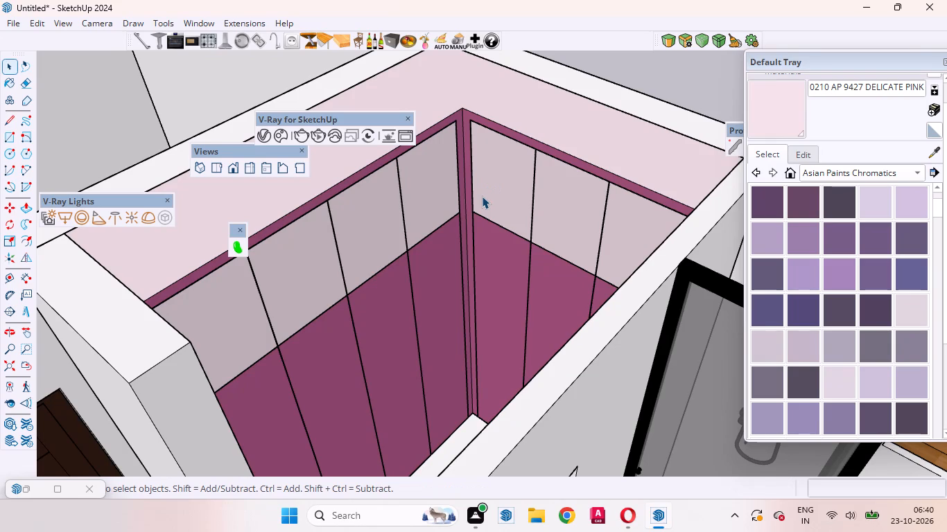
{"action": "scroll", "coordinate": [444, 140], "scroll_direction": "up", "scroll_amount": 9}
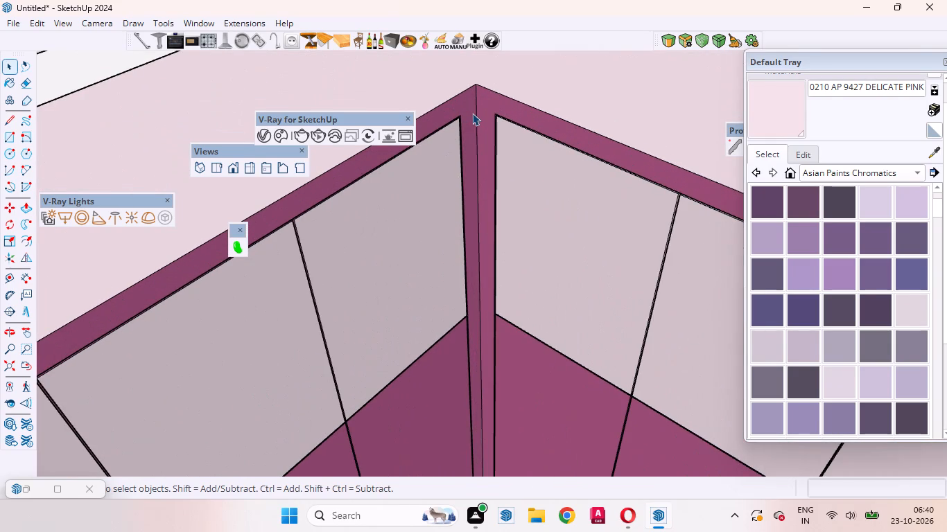
{"action": "left_click", "coordinate": [472, 113]}
{"action": "double_click", "coordinate": [473, 113]}
{"action": "left_click", "coordinate": [458, 113]}
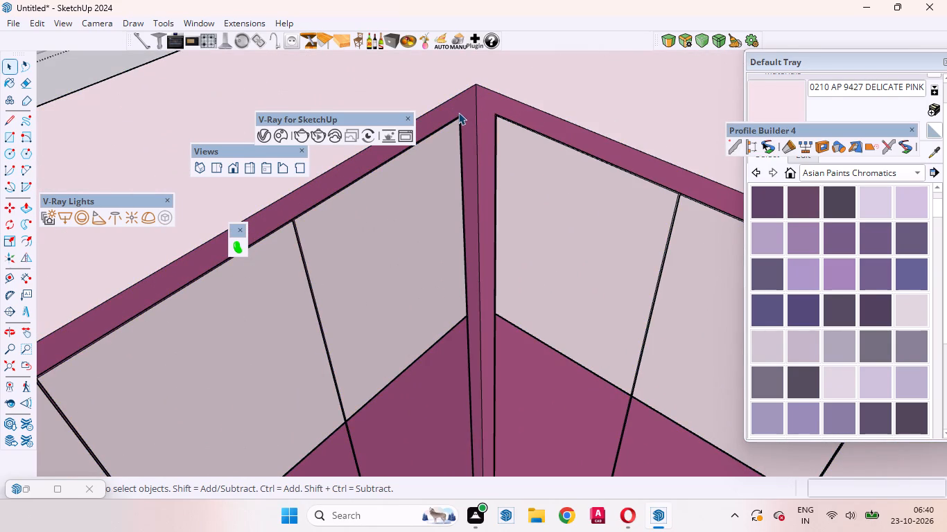
{"action": "left_click", "coordinate": [785, 94]}
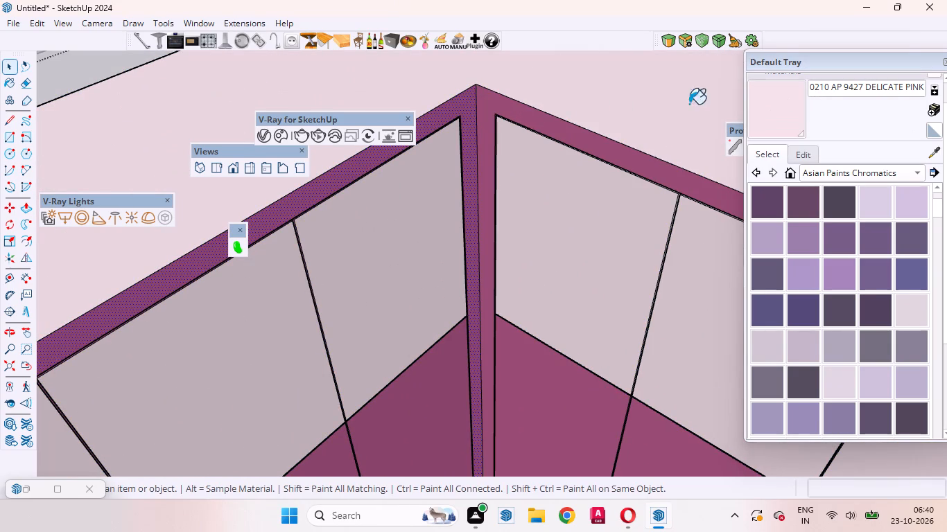
{"action": "left_click", "coordinate": [442, 123]}
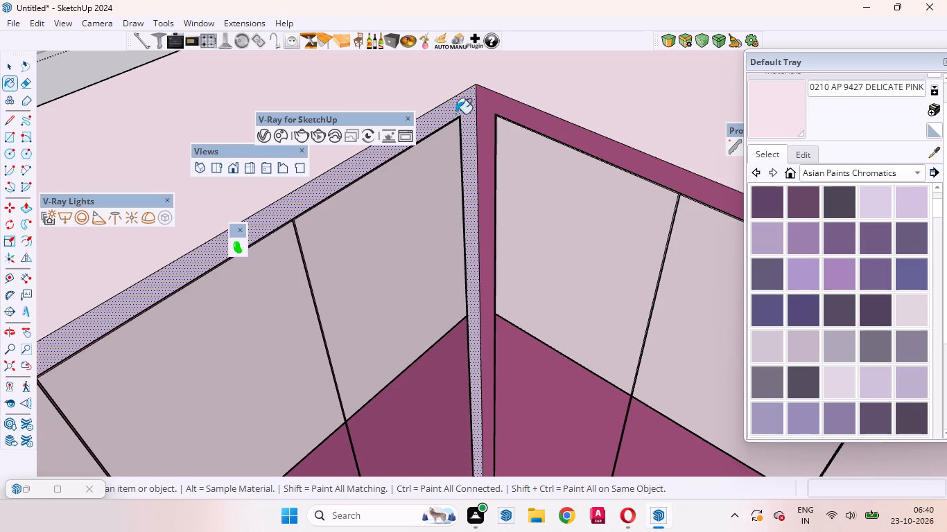
{"action": "left_click", "coordinate": [494, 109]}
Paint the skirting faces on both wings of the L-shaped wardrobe at the inner corner with Delicate Pink.
{"action": "scroll", "coordinate": [541, 130], "scroll_direction": "down", "scroll_amount": 9}
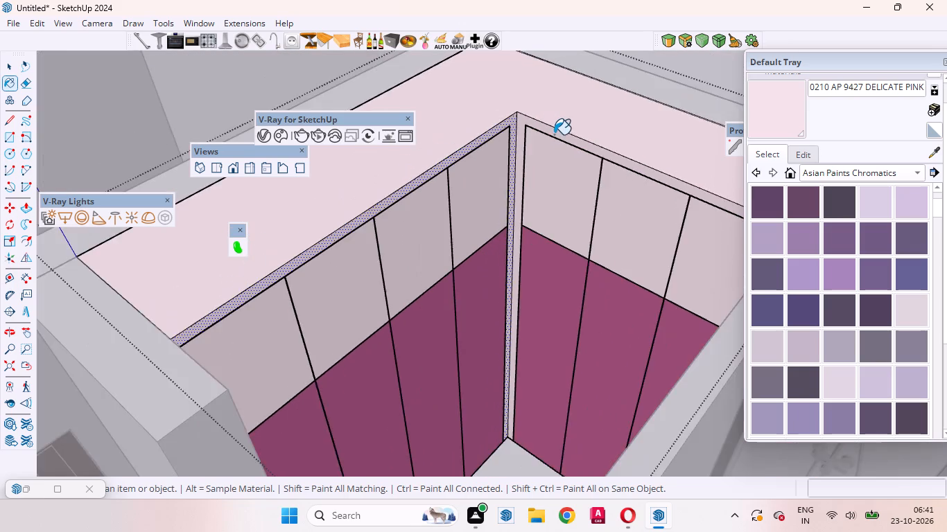
{"action": "scroll", "coordinate": [554, 134], "scroll_direction": "down", "scroll_amount": 4}
{"action": "scroll", "coordinate": [506, 292], "scroll_direction": "up", "scroll_amount": 6}
{"action": "scroll", "coordinate": [510, 443], "scroll_direction": "up", "scroll_amount": 10}
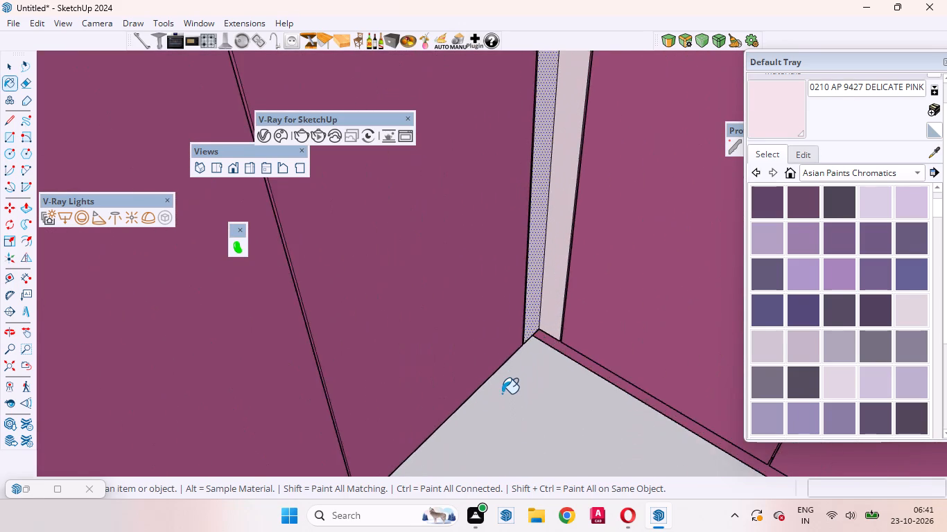
{"action": "scroll", "coordinate": [502, 393], "scroll_direction": "up", "scroll_amount": 15}
{"action": "left_click", "coordinate": [596, 272]}
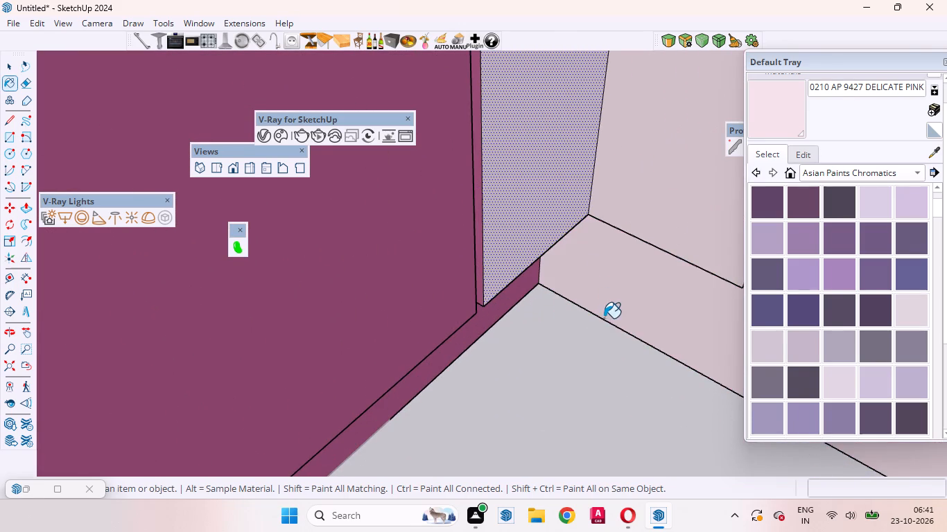
{"action": "middle_click_drag", "start_coordinate": [603, 320], "coordinate": [532, 277]}
{"action": "left_click", "coordinate": [477, 274]}
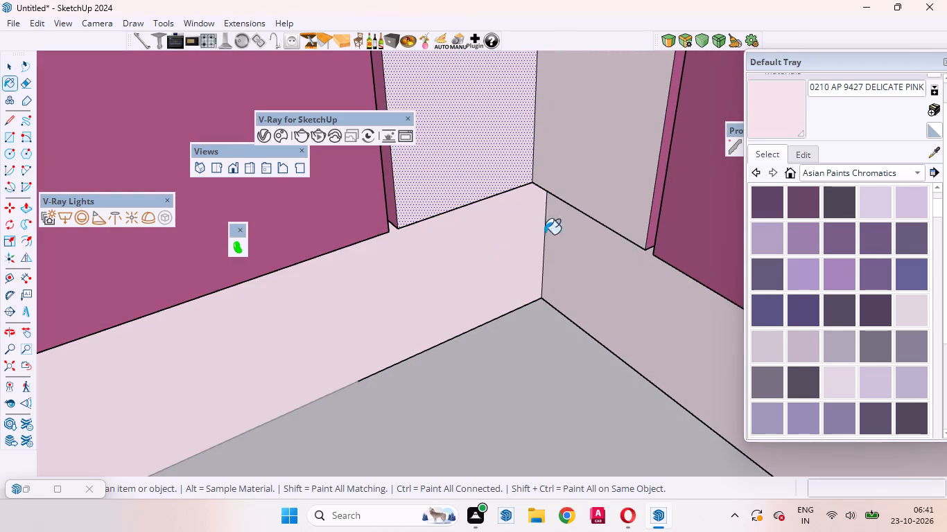
Paint the narrow inner frame edges beside the corner lower doors on both wings of the L-shaped wardrobe with Delicate Pink.
{"action": "scroll", "coordinate": [659, 220], "scroll_direction": "up", "scroll_amount": 11}
{"action": "left_click", "coordinate": [642, 213]}
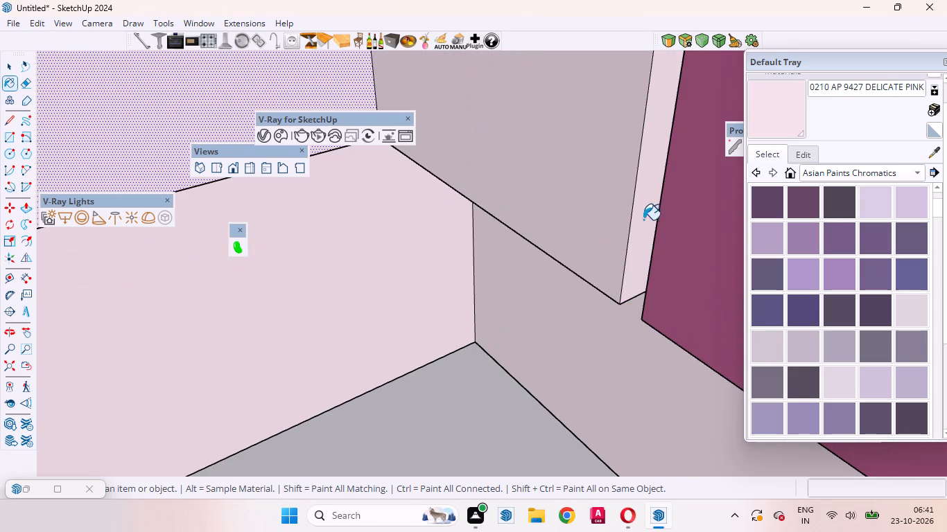
{"action": "scroll", "coordinate": [641, 230], "scroll_direction": "down", "scroll_amount": 15}
{"action": "scroll", "coordinate": [524, 320], "scroll_direction": "up", "scroll_amount": 8}
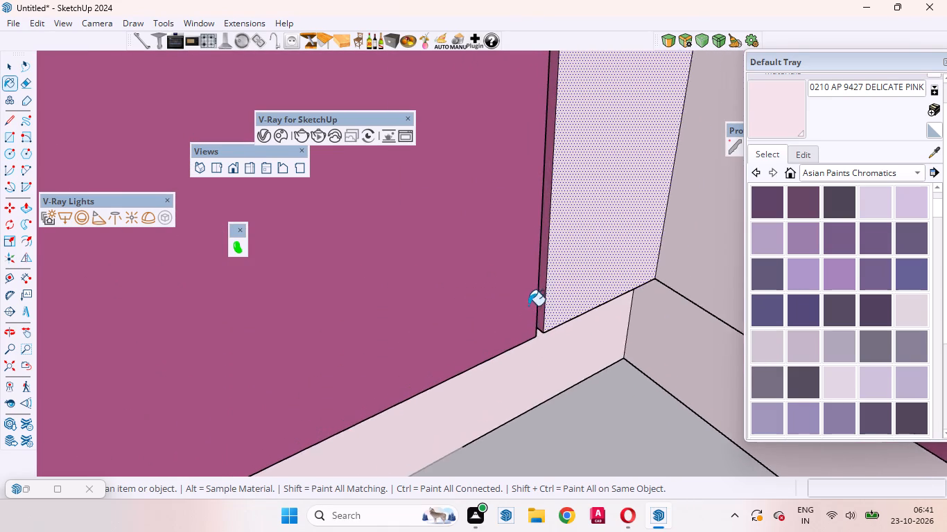
{"action": "scroll", "coordinate": [528, 305], "scroll_direction": "up", "scroll_amount": 2}
{"action": "left_click", "coordinate": [555, 285]}
Examine the L-shaped wardrobe's inner corner frame edges from the skirting up to the loft panels and top.
{"action": "scroll", "coordinate": [561, 336], "scroll_direction": "down", "scroll_amount": 9}
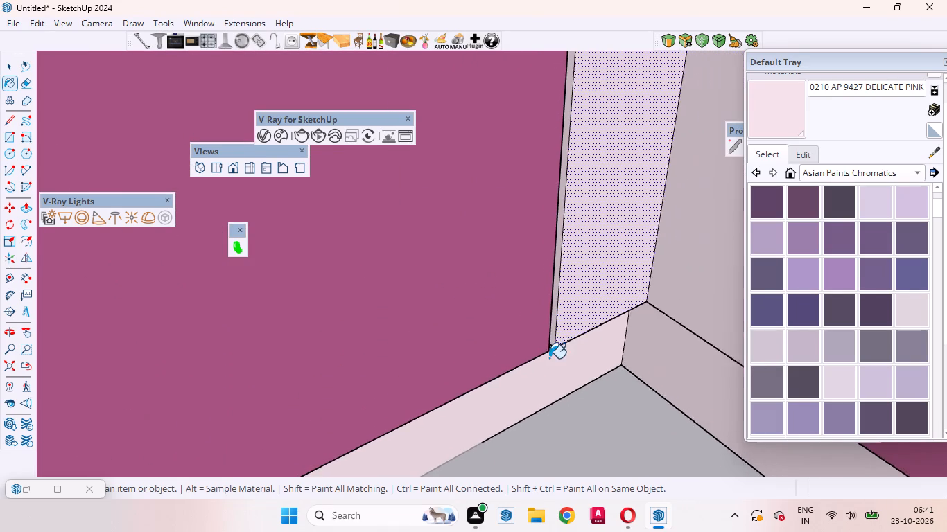
{"action": "scroll", "coordinate": [549, 358], "scroll_direction": "down", "scroll_amount": 20}
{"action": "scroll", "coordinate": [549, 358], "scroll_direction": "down", "scroll_amount": 6}
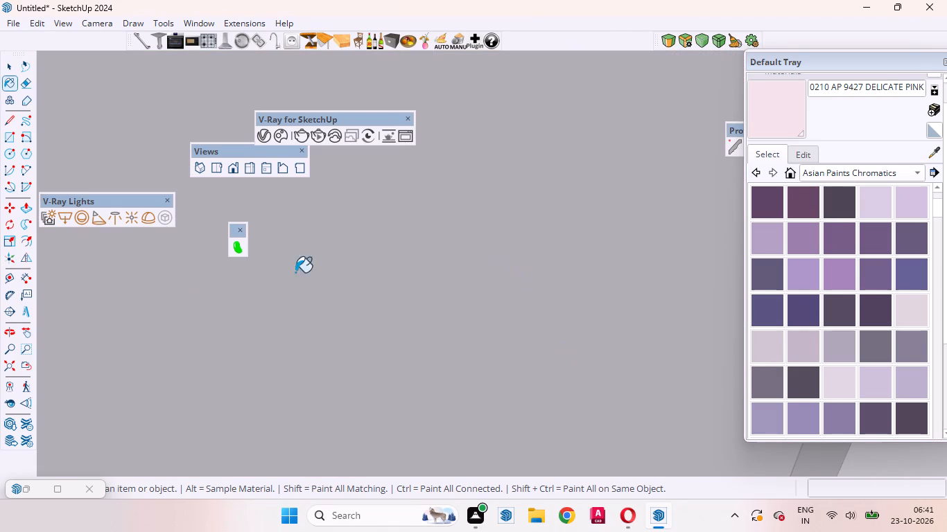
{"action": "left_click", "coordinate": [21, 369]}
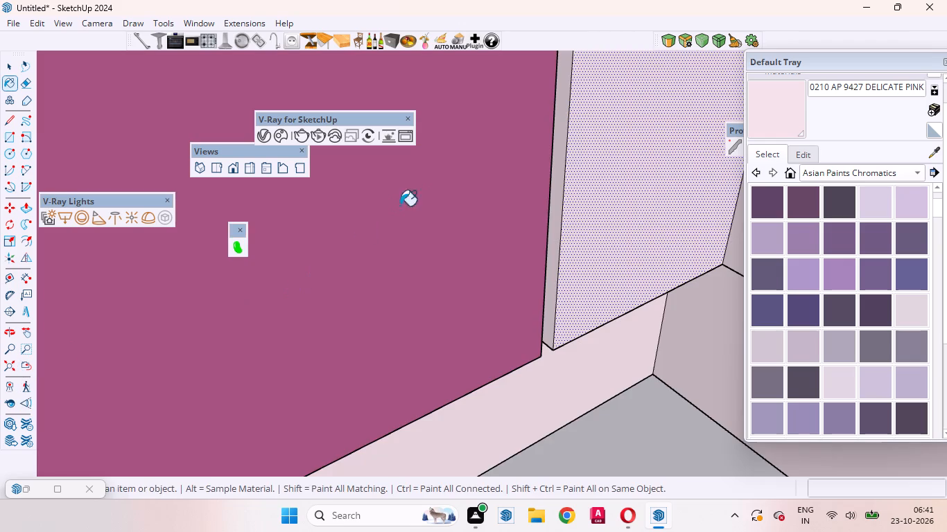
{"action": "left_click", "coordinate": [22, 326]}
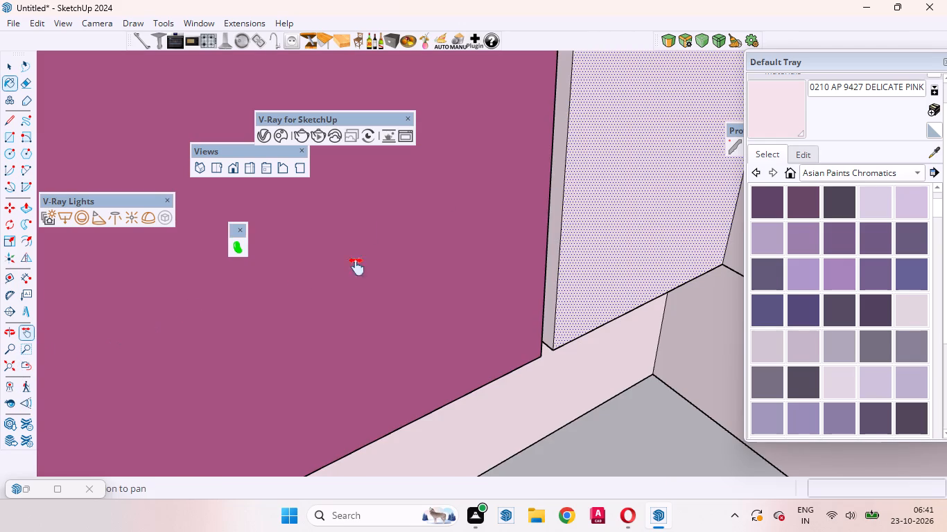
{"action": "left_click_drag", "start_coordinate": [660, 182], "coordinate": [572, 466]}
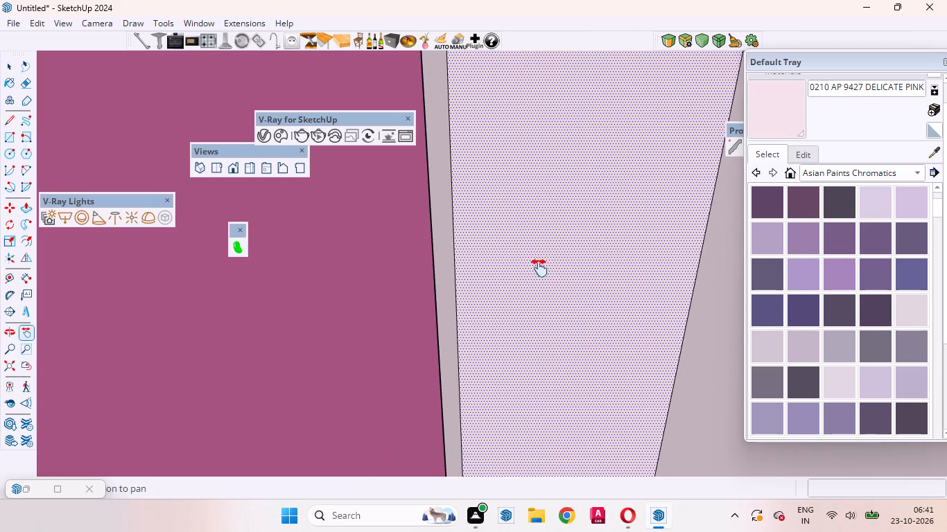
{"action": "left_click_drag", "start_coordinate": [529, 249], "coordinate": [530, 485]}
{"action": "scroll", "coordinate": [531, 280], "scroll_direction": "down", "scroll_amount": 8}
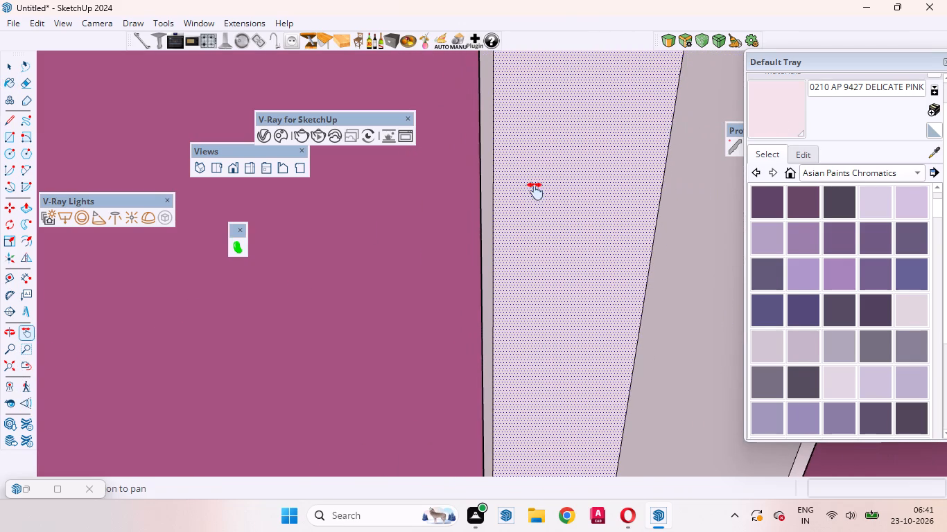
{"action": "left_click_drag", "start_coordinate": [541, 157], "coordinate": [508, 398]}
{"action": "left_click_drag", "start_coordinate": [530, 157], "coordinate": [532, 347]}
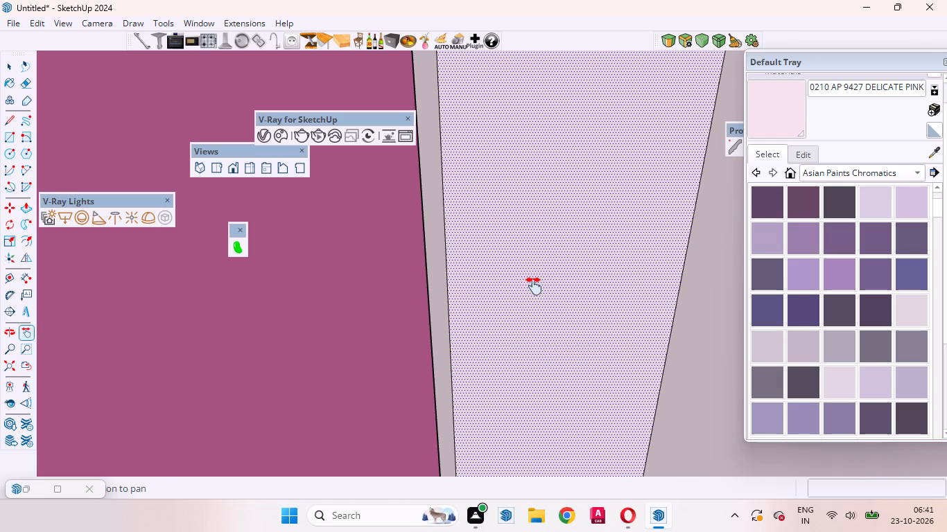
{"action": "left_click_drag", "start_coordinate": [542, 292], "coordinate": [521, 93]}
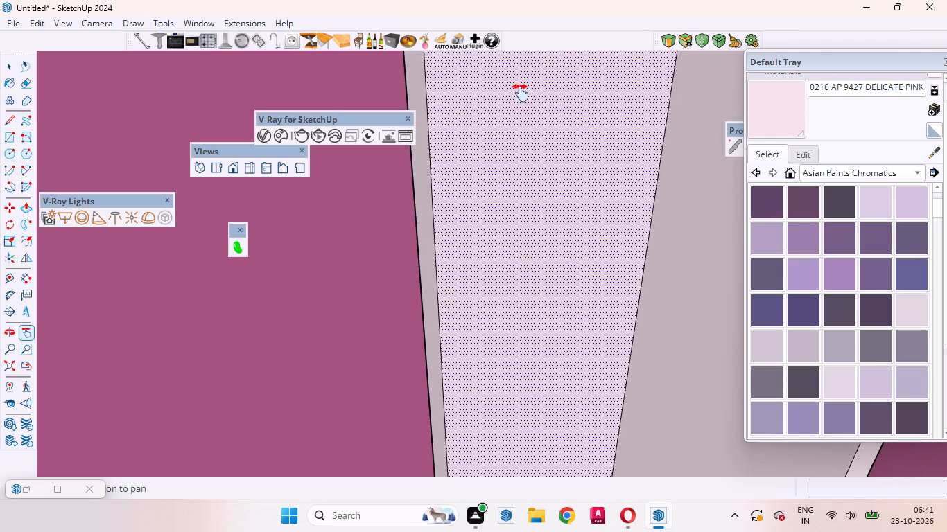
{"action": "left_click_drag", "start_coordinate": [521, 93], "coordinate": [519, 87]}
{"action": "middle_click_drag", "start_coordinate": [550, 177], "coordinate": [554, 346]}
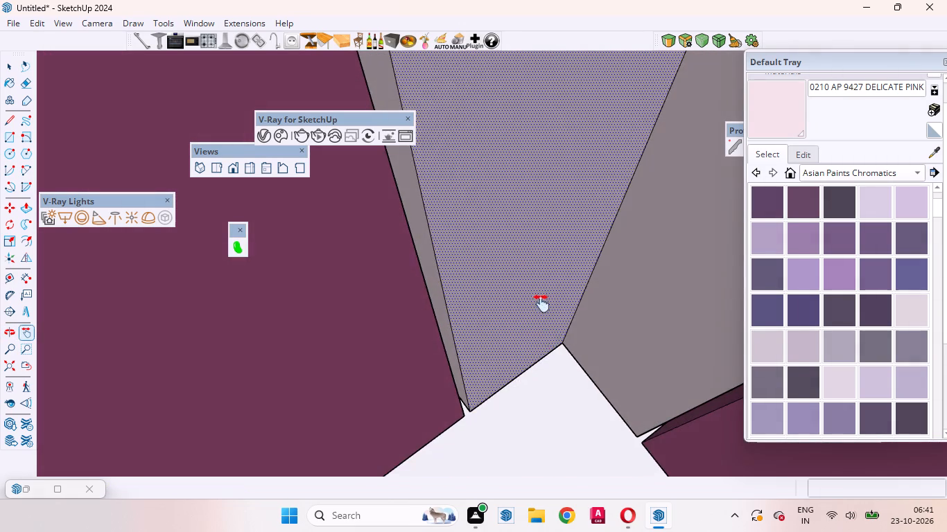
{"action": "scroll", "coordinate": [539, 296], "scroll_direction": "down", "scroll_amount": 20}
{"action": "scroll", "coordinate": [539, 296], "scroll_direction": "down", "scroll_amount": 3}
{"action": "left_click_drag", "start_coordinate": [562, 330], "coordinate": [544, 444]}
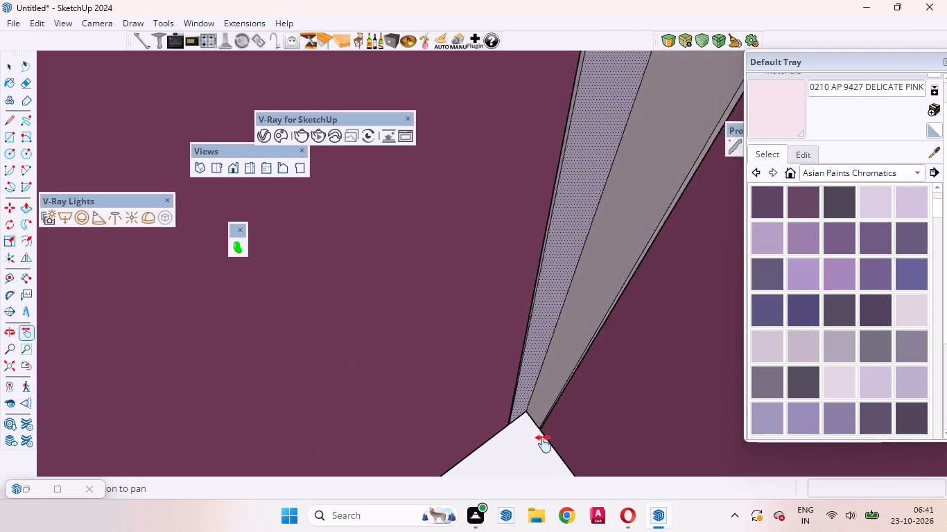
{"action": "left_click_drag", "start_coordinate": [544, 444], "coordinate": [545, 446]}
{"action": "scroll", "coordinate": [519, 415], "scroll_direction": "down", "scroll_amount": 13}
{"action": "scroll", "coordinate": [462, 346], "scroll_direction": "down", "scroll_amount": 3}
{"action": "scroll", "coordinate": [478, 274], "scroll_direction": "up", "scroll_amount": 7}
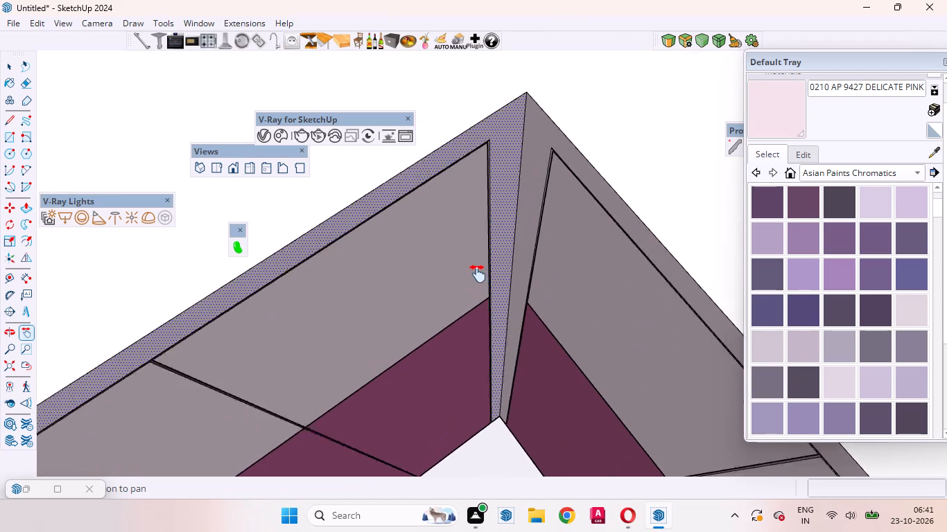
{"action": "scroll", "coordinate": [478, 274], "scroll_direction": "up", "scroll_amount": 16}
{"action": "scroll", "coordinate": [505, 287], "scroll_direction": "down", "scroll_amount": 15}
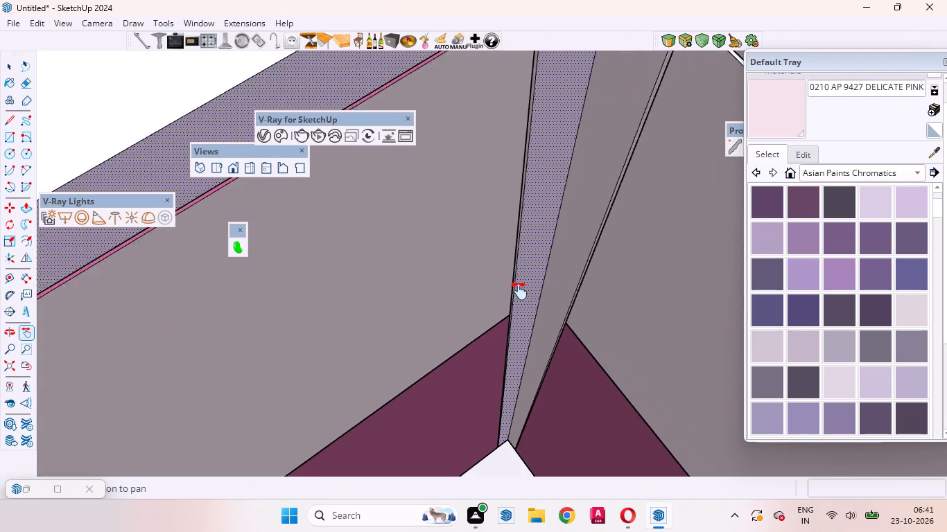
{"action": "scroll", "coordinate": [519, 291], "scroll_direction": "down", "scroll_amount": 8}
{"action": "middle_click_drag", "start_coordinate": [542, 301], "coordinate": [503, 114]}
{"action": "scroll", "coordinate": [513, 132], "scroll_direction": "up", "scroll_amount": 15}
{"action": "middle_click_drag", "start_coordinate": [562, 161], "coordinate": [568, 103]}
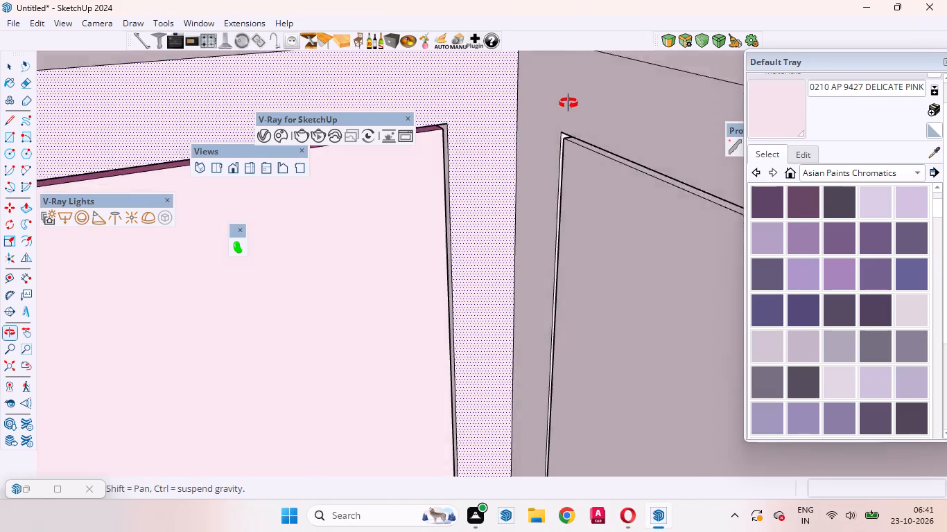
{"action": "middle_click_drag", "start_coordinate": [568, 103], "coordinate": [617, 180]}
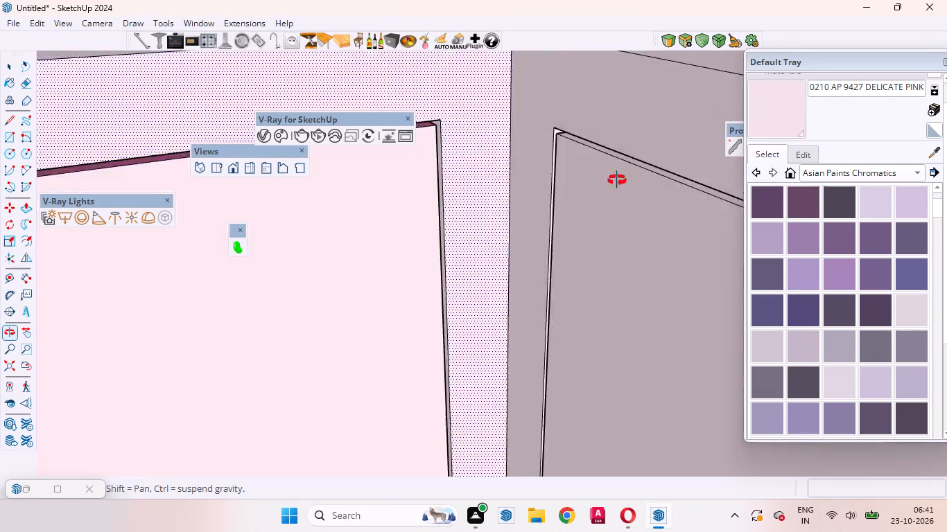
{"action": "middle_click_drag", "start_coordinate": [617, 180], "coordinate": [702, 259]}
{"action": "scroll", "coordinate": [703, 260], "scroll_direction": "down", "scroll_amount": 16}
Close the L-shaped wardrobe's group.
{"action": "key", "text": "space"}
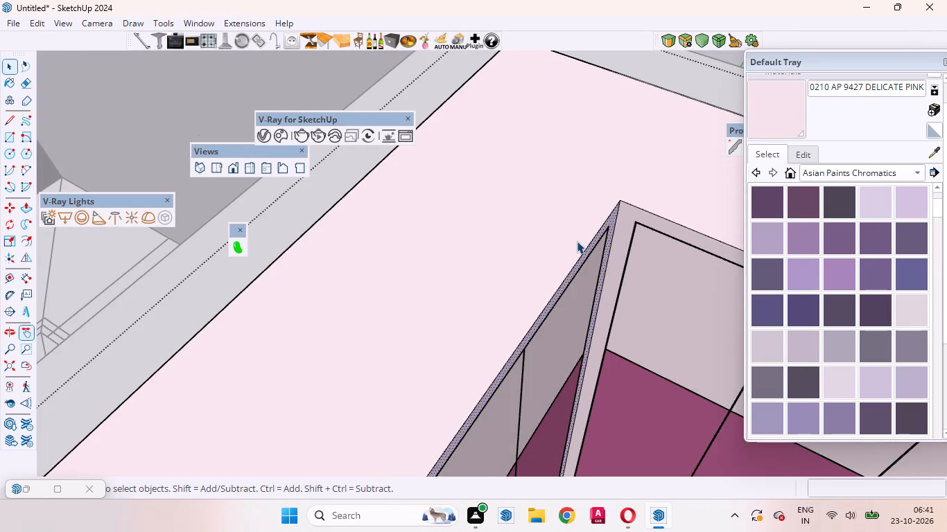
{"action": "scroll", "coordinate": [514, 235], "scroll_direction": "down", "scroll_amount": 17}
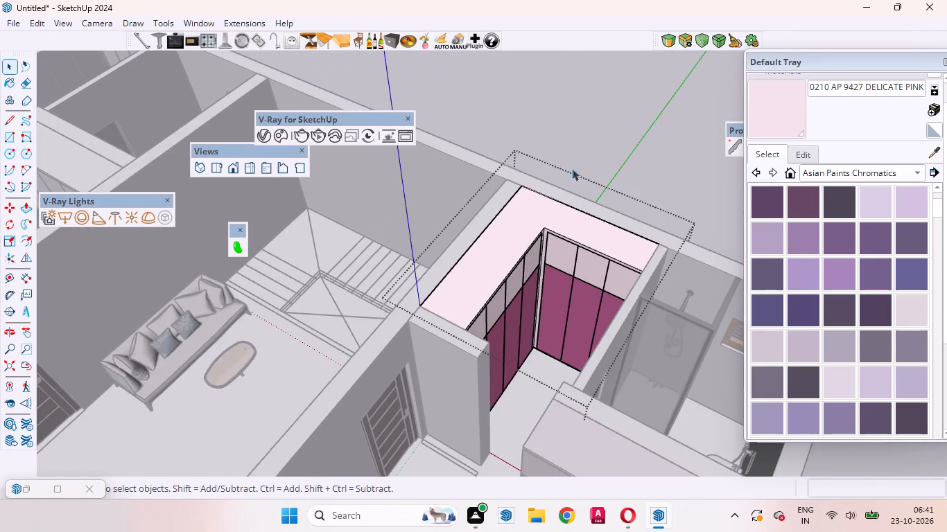
{"action": "left_click", "coordinate": [607, 138]}
Sample AP 9584 Fervent Fuchsia-N from the four-door wardrobe's lower doors.
{"action": "scroll", "coordinate": [518, 373], "scroll_direction": "down", "scroll_amount": 5}
{"action": "middle_click_drag", "start_coordinate": [508, 369], "coordinate": [508, 367]}
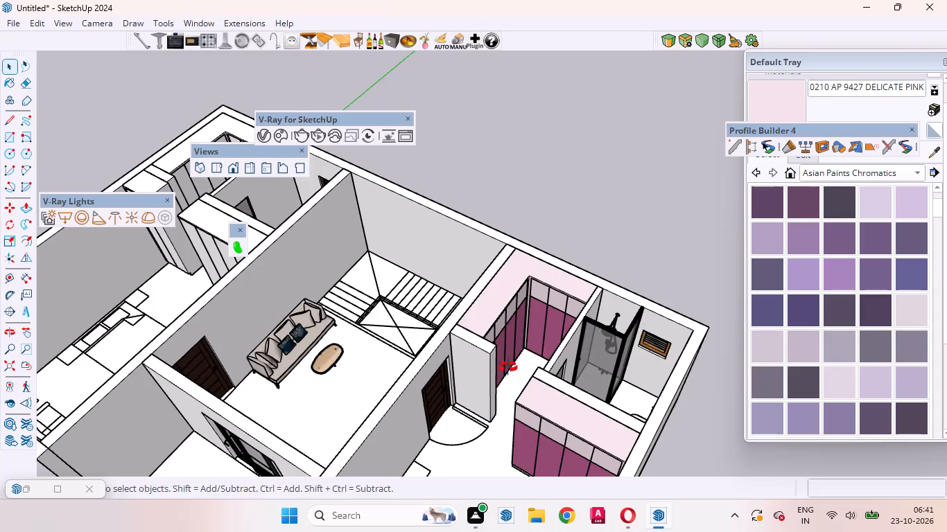
{"action": "middle_click_drag", "start_coordinate": [508, 367], "coordinate": [611, 213]}
{"action": "scroll", "coordinate": [742, 333], "scroll_direction": "up", "scroll_amount": 1}
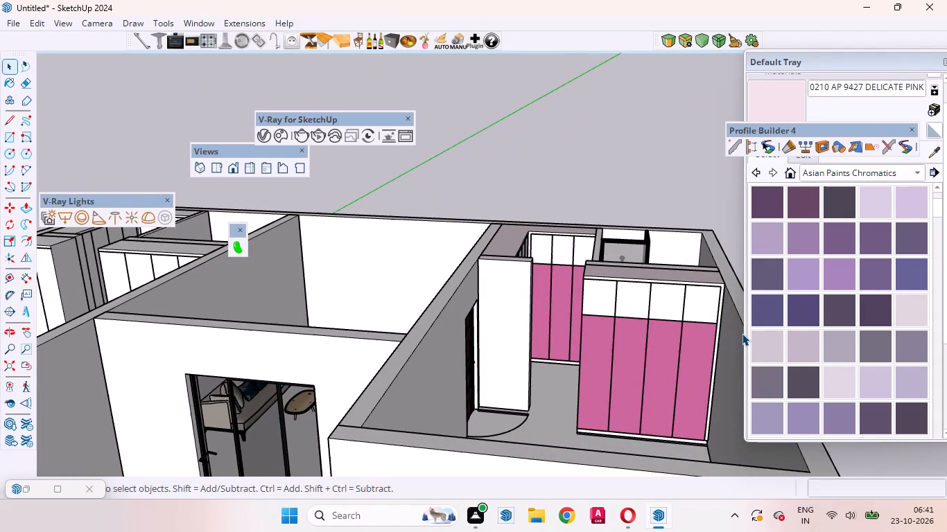
{"action": "left_click", "coordinate": [931, 156]}
{"action": "left_click", "coordinate": [669, 373]}
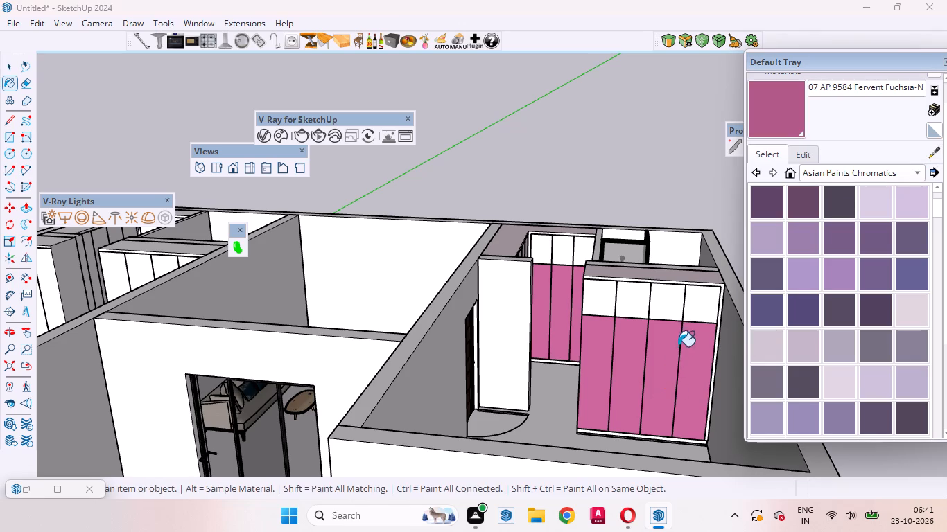
{"action": "scroll", "coordinate": [688, 346], "scroll_direction": "up", "scroll_amount": 9}
{"action": "scroll", "coordinate": [657, 337], "scroll_direction": "down", "scroll_amount": 5}
{"action": "scroll", "coordinate": [648, 339], "scroll_direction": "up", "scroll_amount": 9}
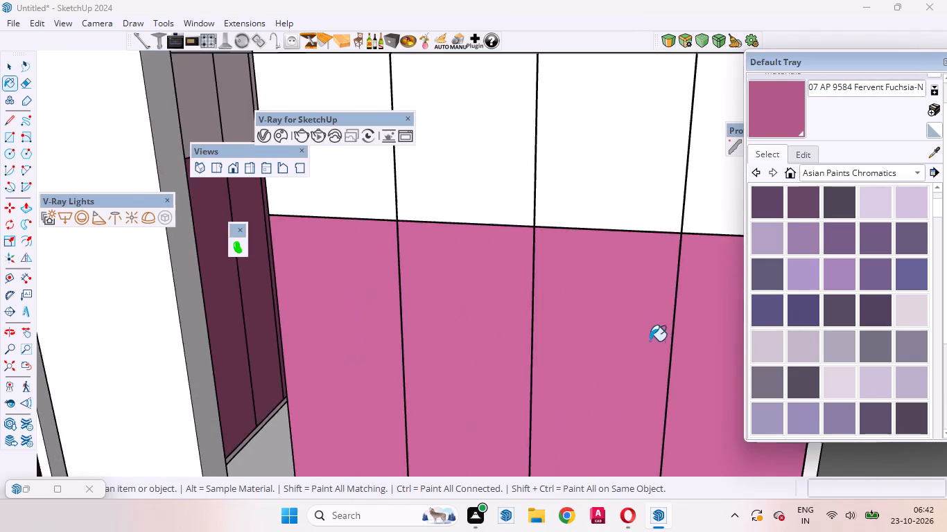
{"action": "scroll", "coordinate": [650, 341], "scroll_direction": "up", "scroll_amount": 12}
{"action": "scroll", "coordinate": [523, 334], "scroll_direction": "down", "scroll_amount": 10}
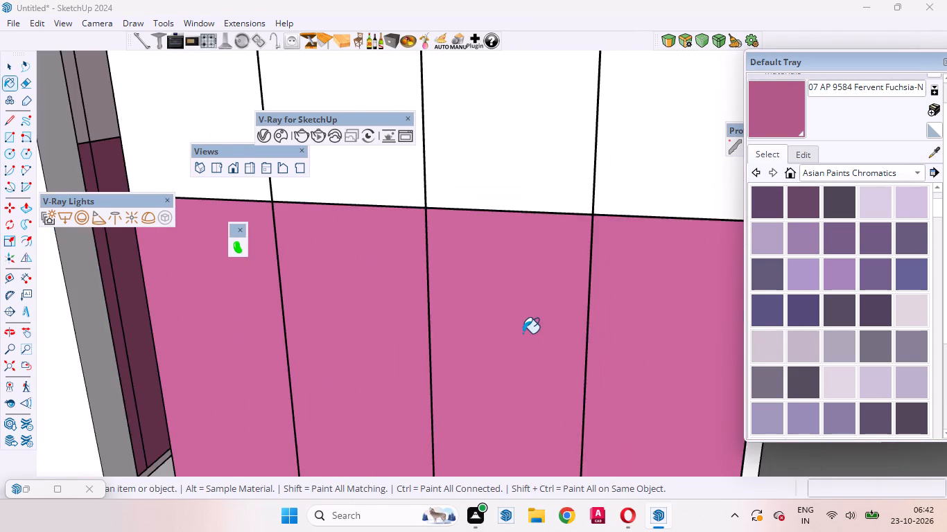
{"action": "middle_click_drag", "start_coordinate": [523, 333], "coordinate": [593, 369]}
{"action": "scroll", "coordinate": [572, 360], "scroll_direction": "down", "scroll_amount": 8}
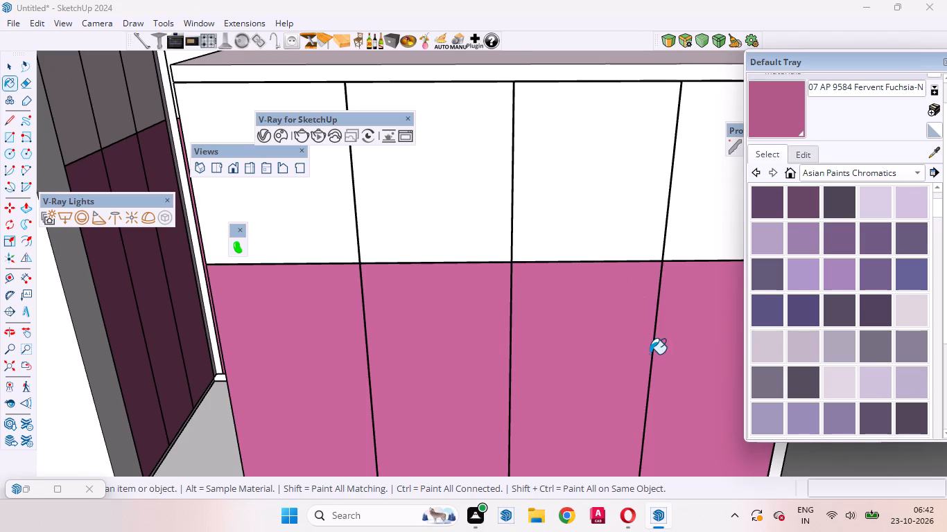
Inside the four-door wardrobe's group, paint the third and fourth lower doors' top edges and the side edges between them with Fervent Fuchsia-N.
{"action": "key", "text": "space"}
{"action": "left_click", "coordinate": [596, 338]}
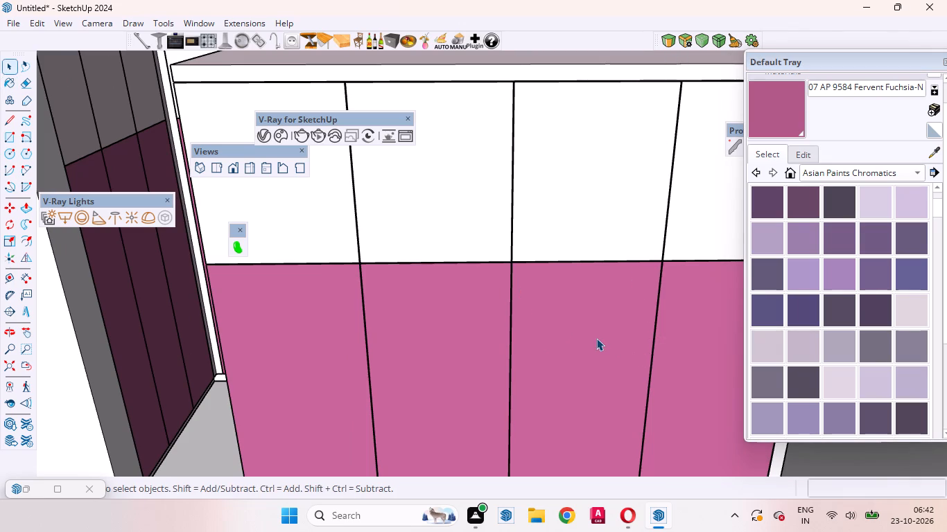
{"action": "double_click", "coordinate": [596, 338]}
{"action": "left_click", "coordinate": [596, 338]}
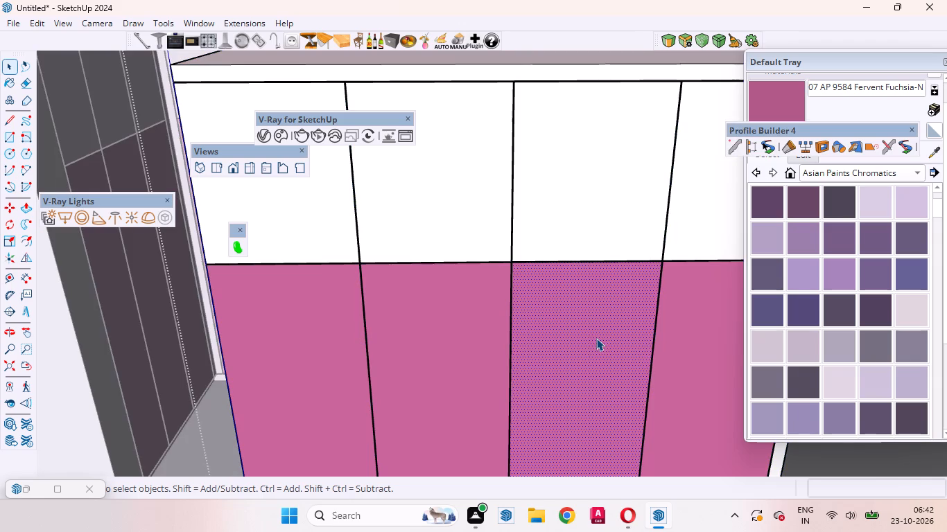
{"action": "scroll", "coordinate": [651, 282], "scroll_direction": "up", "scroll_amount": 15}
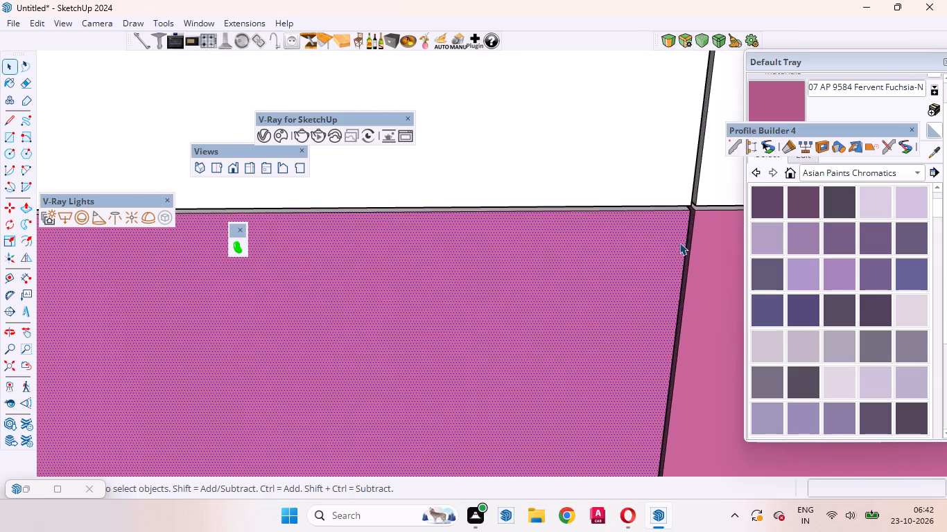
{"action": "scroll", "coordinate": [679, 242], "scroll_direction": "up", "scroll_amount": 5}
{"action": "scroll", "coordinate": [597, 232], "scroll_direction": "down", "scroll_amount": 5}
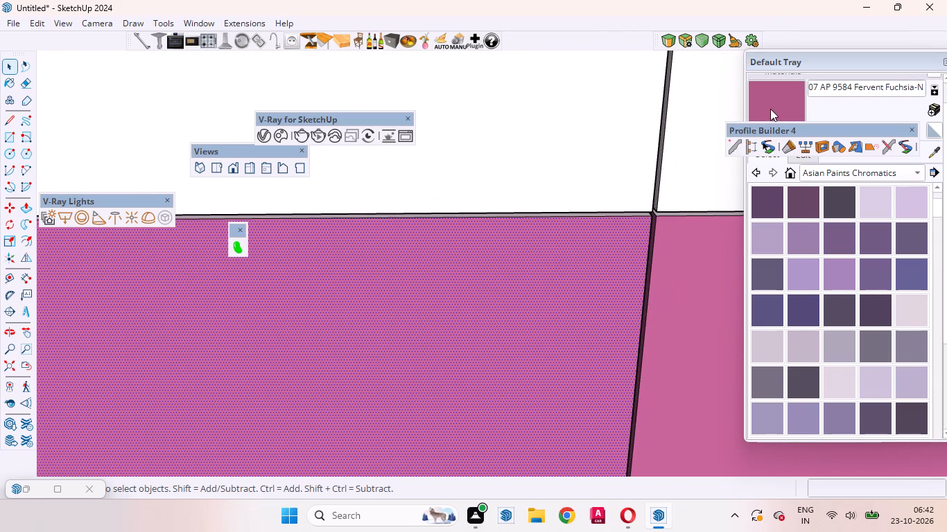
{"action": "left_click", "coordinate": [770, 109]}
{"action": "scroll", "coordinate": [646, 235], "scroll_direction": "up", "scroll_amount": 15}
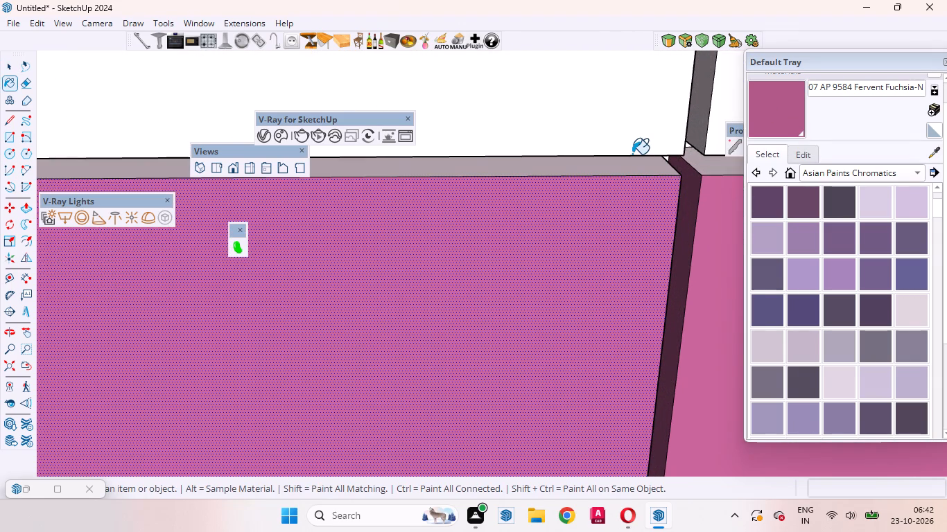
{"action": "scroll", "coordinate": [632, 154], "scroll_direction": "up", "scroll_amount": 10}
{"action": "left_click", "coordinate": [643, 197]}
{"action": "scroll", "coordinate": [462, 263], "scroll_direction": "down", "scroll_amount": 5}
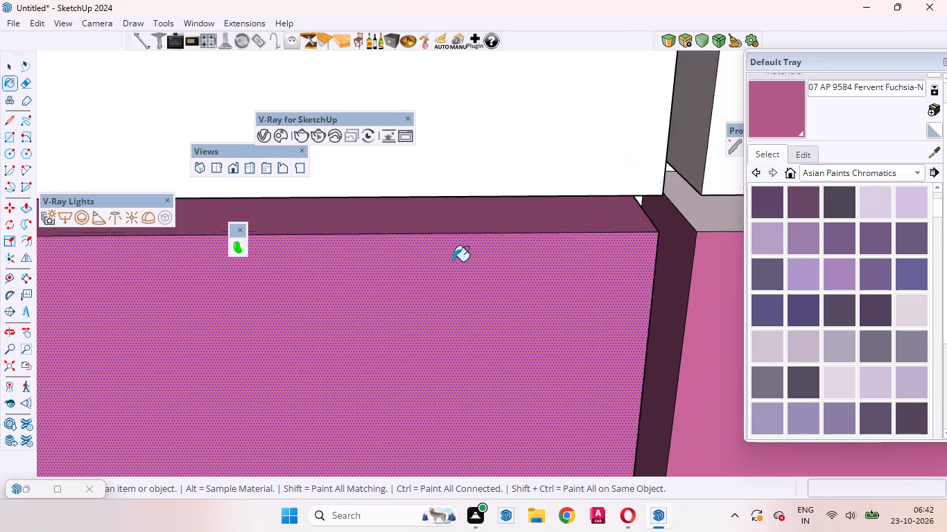
{"action": "scroll", "coordinate": [453, 261], "scroll_direction": "down", "scroll_amount": 5}
{"action": "left_click", "coordinate": [616, 235]}
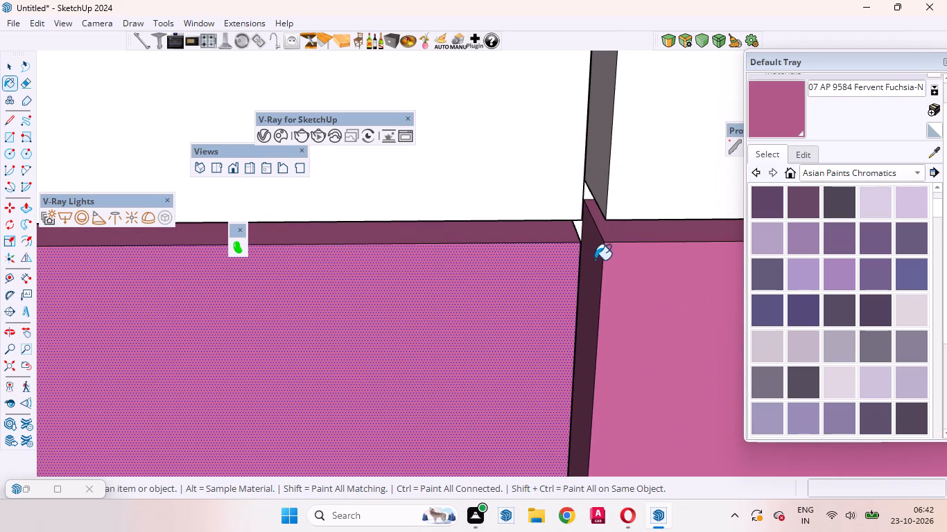
{"action": "left_click", "coordinate": [597, 260]}
{"action": "middle_click_drag", "start_coordinate": [601, 281], "coordinate": [467, 303]}
{"action": "left_click", "coordinate": [581, 284]}
Paint the fourth lower door's outer side edge, next to the wardrobe's end frame, with Fervent Fuchsia-N.
{"action": "scroll", "coordinate": [585, 294], "scroll_direction": "down", "scroll_amount": 10}
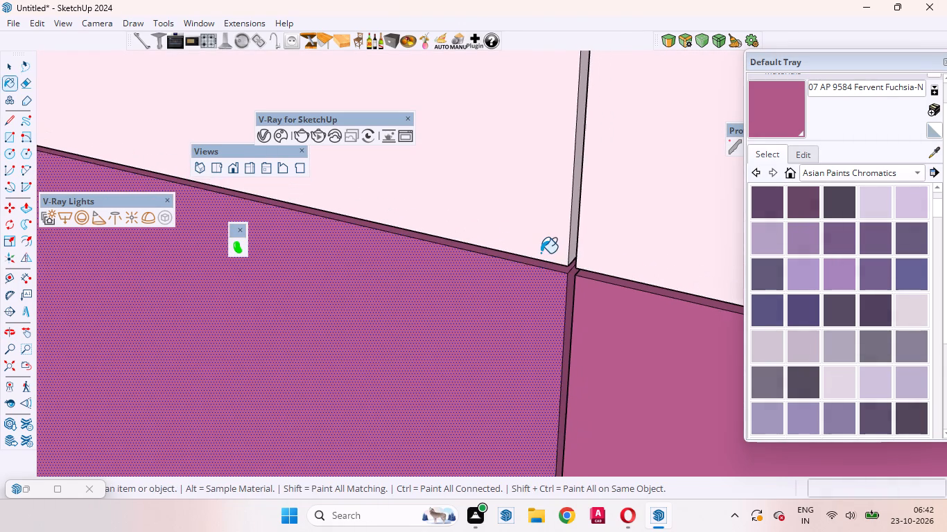
{"action": "scroll", "coordinate": [541, 253], "scroll_direction": "down", "scroll_amount": 20}
{"action": "scroll", "coordinate": [541, 253], "scroll_direction": "down", "scroll_amount": 1}
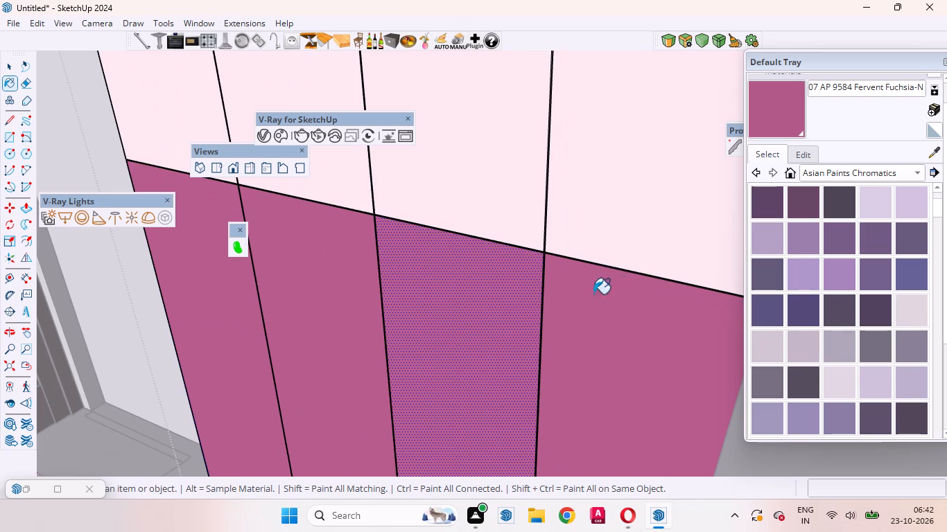
{"action": "scroll", "coordinate": [578, 294], "scroll_direction": "down", "scroll_amount": 4}
{"action": "middle_click_drag", "start_coordinate": [582, 301], "coordinate": [654, 332]}
{"action": "scroll", "coordinate": [634, 316], "scroll_direction": "down", "scroll_amount": 5}
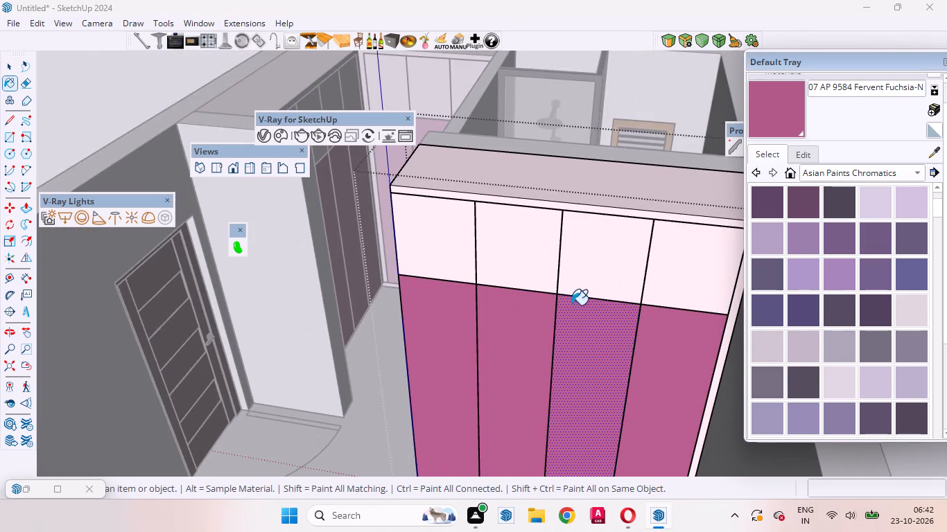
{"action": "scroll", "coordinate": [668, 312], "scroll_direction": "up", "scroll_amount": 5}
{"action": "scroll", "coordinate": [726, 311], "scroll_direction": "up", "scroll_amount": 20}
{"action": "scroll", "coordinate": [726, 311], "scroll_direction": "up", "scroll_amount": 4}
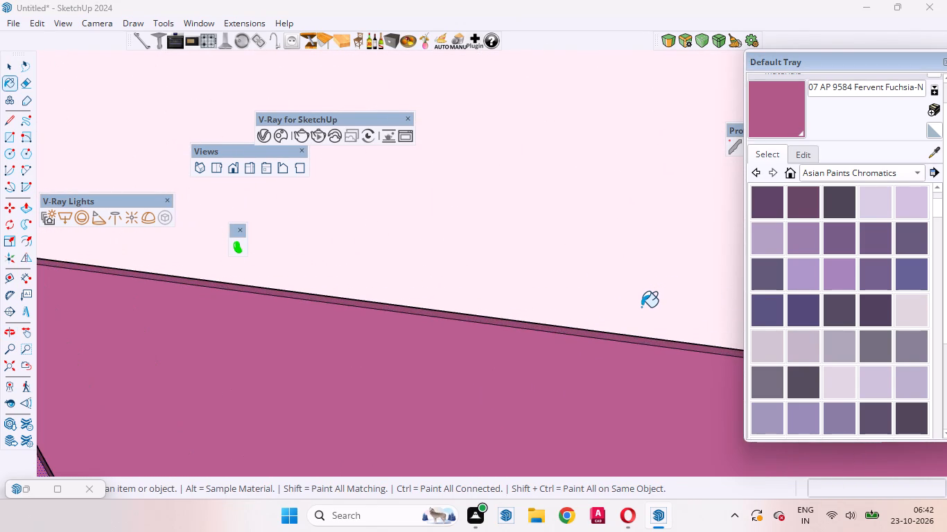
{"action": "scroll", "coordinate": [635, 294], "scroll_direction": "down", "scroll_amount": 5}
{"action": "scroll", "coordinate": [592, 375], "scroll_direction": "down", "scroll_amount": 7}
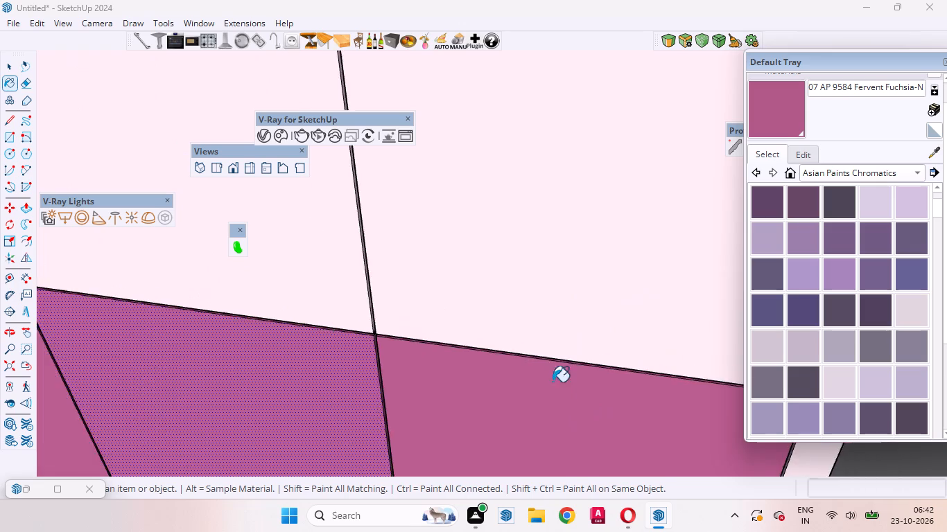
{"action": "scroll", "coordinate": [553, 382], "scroll_direction": "down", "scroll_amount": 6}
{"action": "scroll", "coordinate": [494, 318], "scroll_direction": "down", "scroll_amount": 4}
{"action": "middle_click_drag", "start_coordinate": [538, 435], "coordinate": [553, 444]}
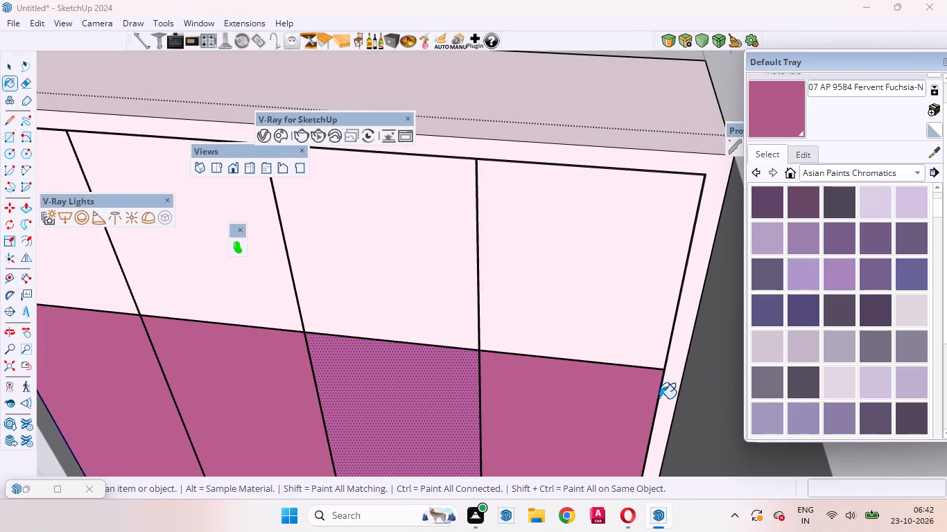
{"action": "scroll", "coordinate": [756, 395], "scroll_direction": "up", "scroll_amount": 4}
{"action": "scroll", "coordinate": [693, 404], "scroll_direction": "up", "scroll_amount": 5}
{"action": "scroll", "coordinate": [636, 395], "scroll_direction": "up", "scroll_amount": 5}
{"action": "scroll", "coordinate": [642, 329], "scroll_direction": "up", "scroll_amount": 4}
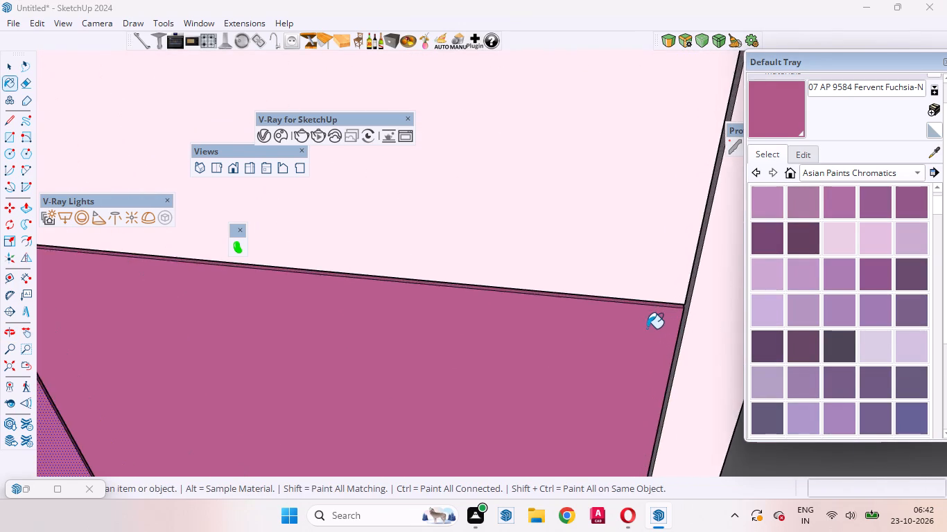
{"action": "scroll", "coordinate": [648, 328], "scroll_direction": "up", "scroll_amount": 12}
{"action": "scroll", "coordinate": [654, 334], "scroll_direction": "down", "scroll_amount": 5}
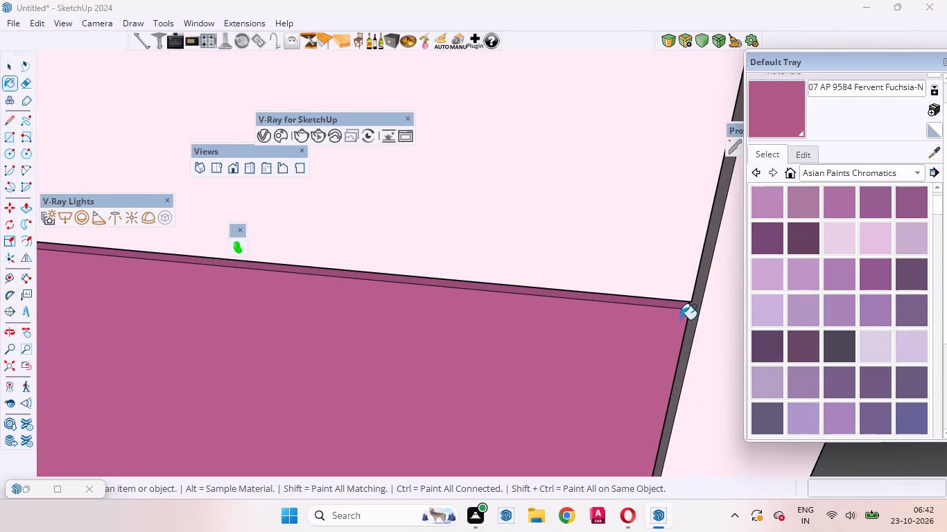
{"action": "middle_click_drag", "start_coordinate": [681, 323], "coordinate": [602, 305]}
{"action": "scroll", "coordinate": [704, 385], "scroll_direction": "up", "scroll_amount": 4}
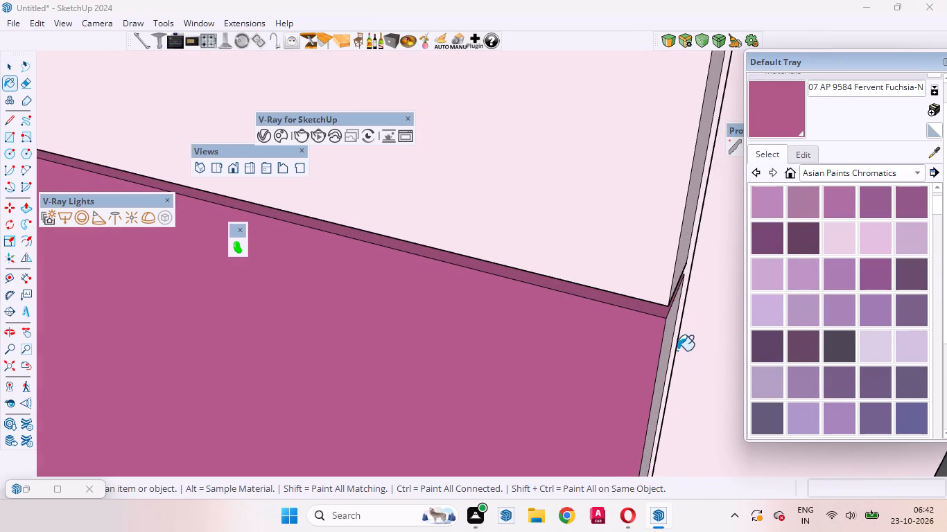
{"action": "scroll", "coordinate": [677, 351], "scroll_direction": "up", "scroll_amount": 10}
{"action": "left_click", "coordinate": [654, 332]}
Paint the second lower door's top edge and its side edge facing the third door with Fervent Fuchsia-N.
{"action": "scroll", "coordinate": [683, 378], "scroll_direction": "down", "scroll_amount": 5}
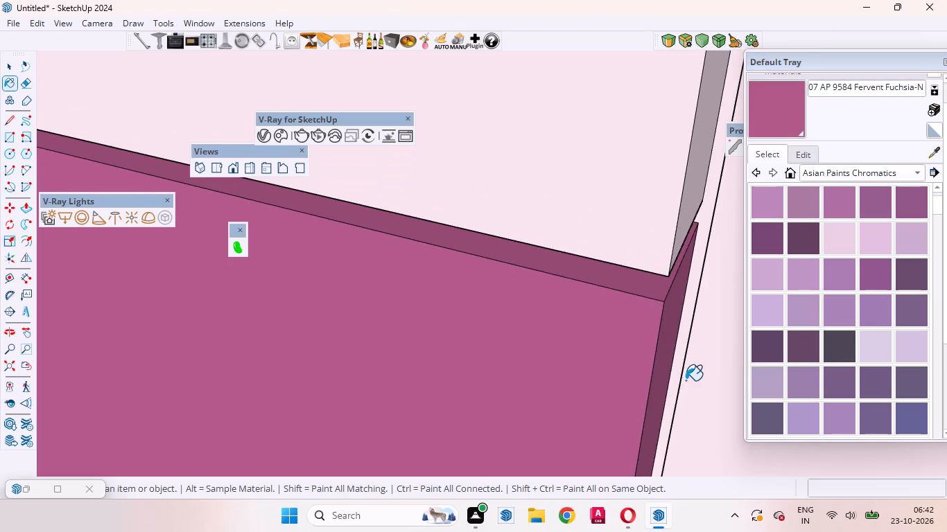
{"action": "scroll", "coordinate": [686, 380], "scroll_direction": "down", "scroll_amount": 20}
{"action": "scroll", "coordinate": [686, 380], "scroll_direction": "down", "scroll_amount": 12}
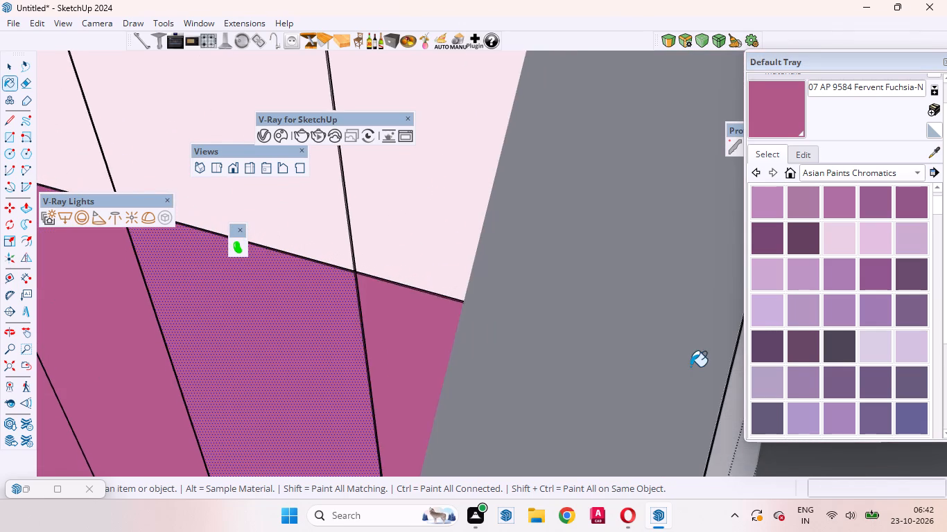
{"action": "scroll", "coordinate": [690, 366], "scroll_direction": "down", "scroll_amount": 1}
{"action": "middle_click_drag", "start_coordinate": [530, 406], "coordinate": [654, 402]}
{"action": "scroll", "coordinate": [672, 400], "scroll_direction": "down", "scroll_amount": 9}
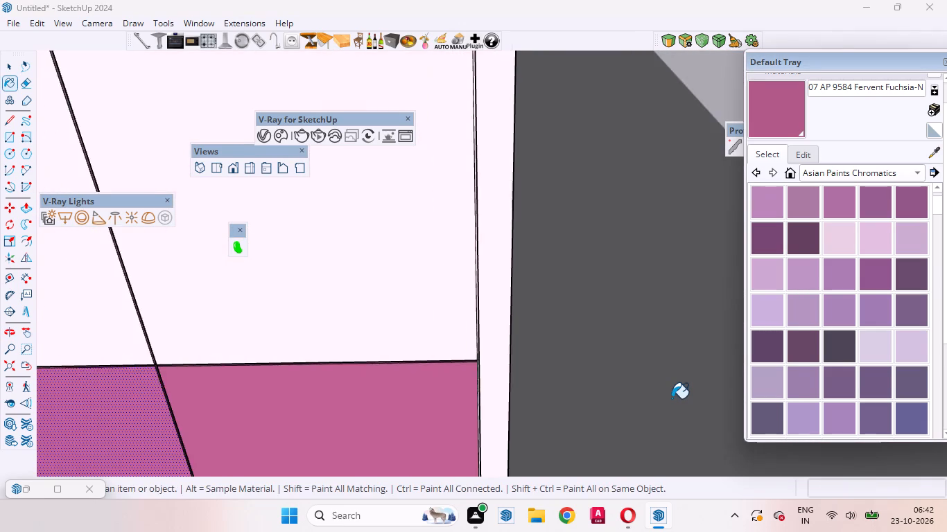
{"action": "scroll", "coordinate": [672, 398], "scroll_direction": "down", "scroll_amount": 12}
{"action": "scroll", "coordinate": [654, 253], "scroll_direction": "down", "scroll_amount": 13}
{"action": "scroll", "coordinate": [645, 318], "scroll_direction": "down", "scroll_amount": 4}
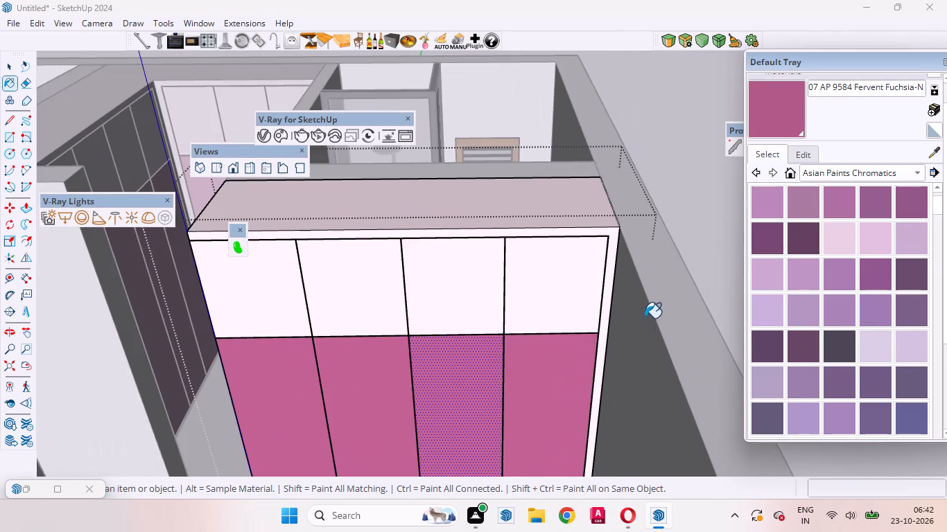
{"action": "scroll", "coordinate": [488, 347], "scroll_direction": "up", "scroll_amount": 19}
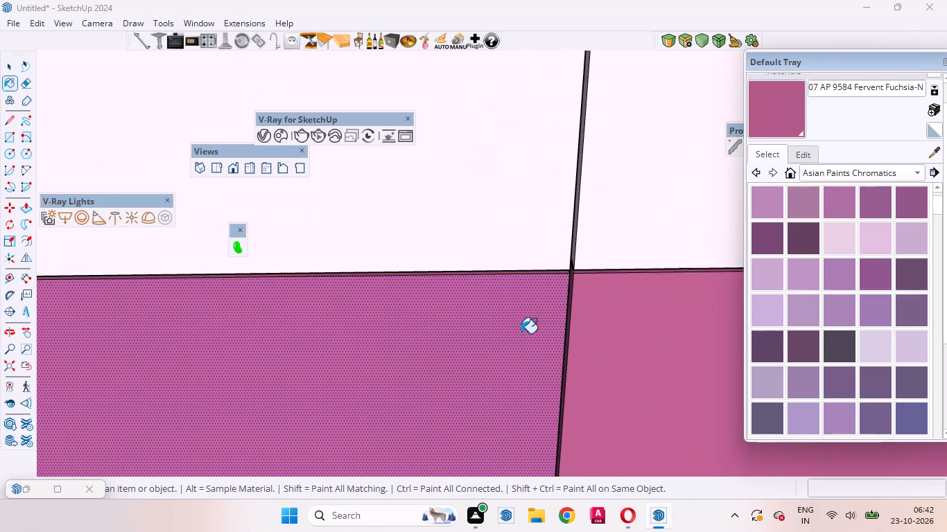
{"action": "scroll", "coordinate": [523, 331], "scroll_direction": "up", "scroll_amount": 4}
{"action": "scroll", "coordinate": [525, 331], "scroll_direction": "down", "scroll_amount": 18}
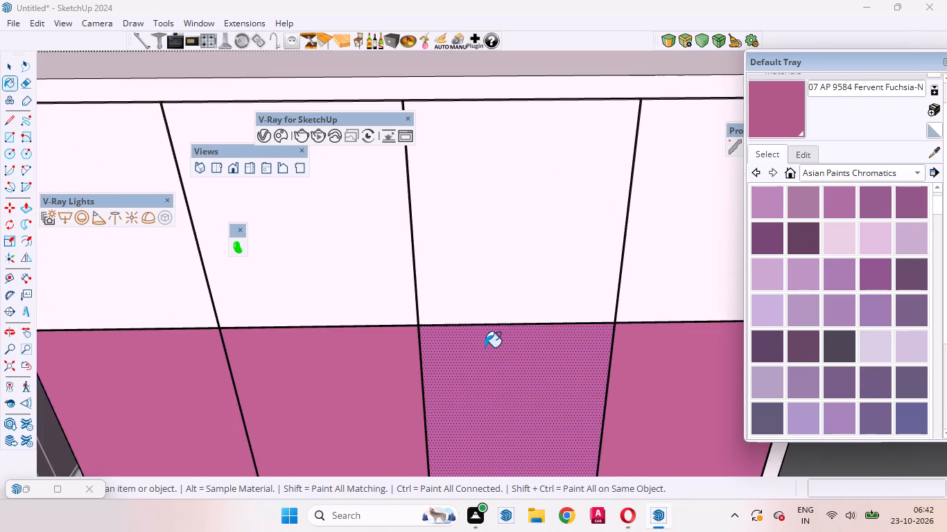
{"action": "scroll", "coordinate": [465, 343], "scroll_direction": "up", "scroll_amount": 8}
{"action": "scroll", "coordinate": [494, 335], "scroll_direction": "down", "scroll_amount": 10}
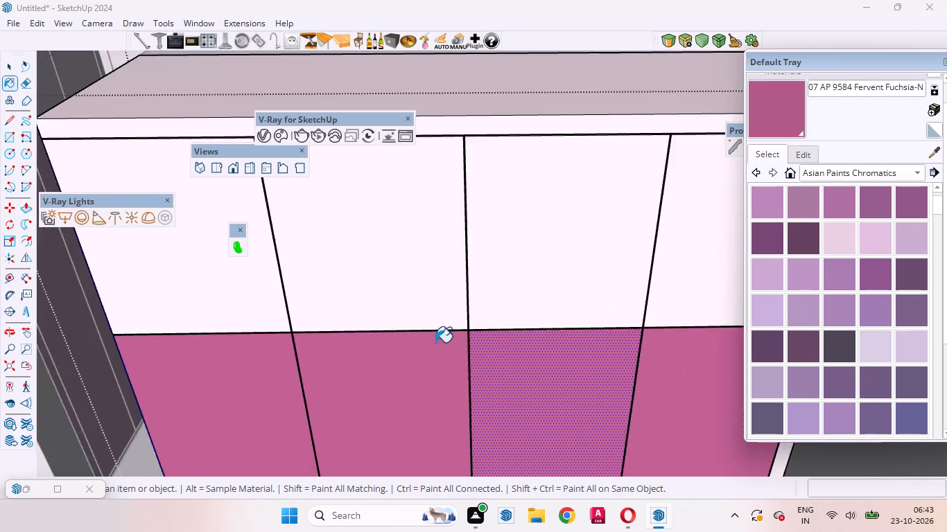
{"action": "scroll", "coordinate": [435, 342], "scroll_direction": "up", "scroll_amount": 20}
{"action": "scroll", "coordinate": [435, 342], "scroll_direction": "up", "scroll_amount": 5}
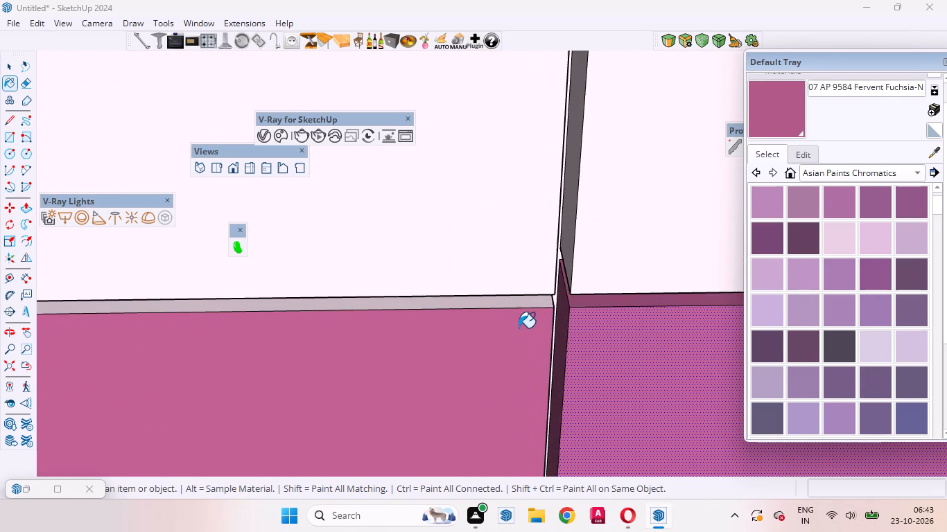
{"action": "scroll", "coordinate": [519, 328], "scroll_direction": "up", "scroll_amount": 9}
{"action": "left_click", "coordinate": [528, 287]}
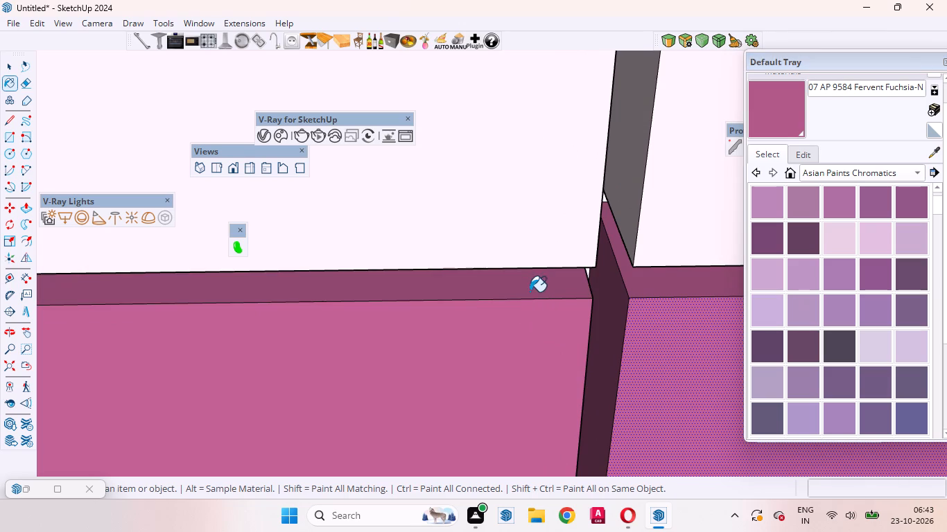
{"action": "middle_click_drag", "start_coordinate": [504, 317], "coordinate": [404, 265]}
{"action": "left_click", "coordinate": [586, 338]}
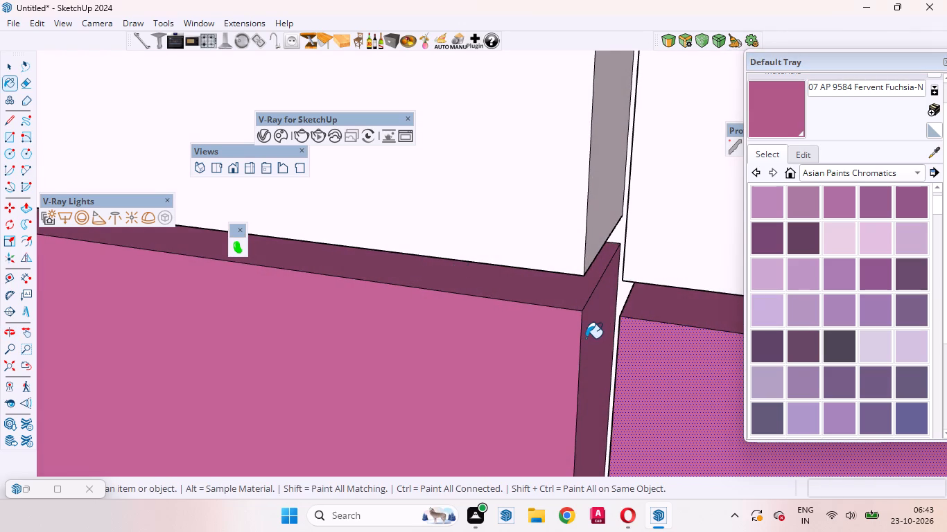
Paint the first lower door's top edge and its side edge facing the second door with Fervent Fuchsia-N.
{"action": "scroll", "coordinate": [602, 340], "scroll_direction": "down", "scroll_amount": 20}
{"action": "scroll", "coordinate": [602, 340], "scroll_direction": "down", "scroll_amount": 6}
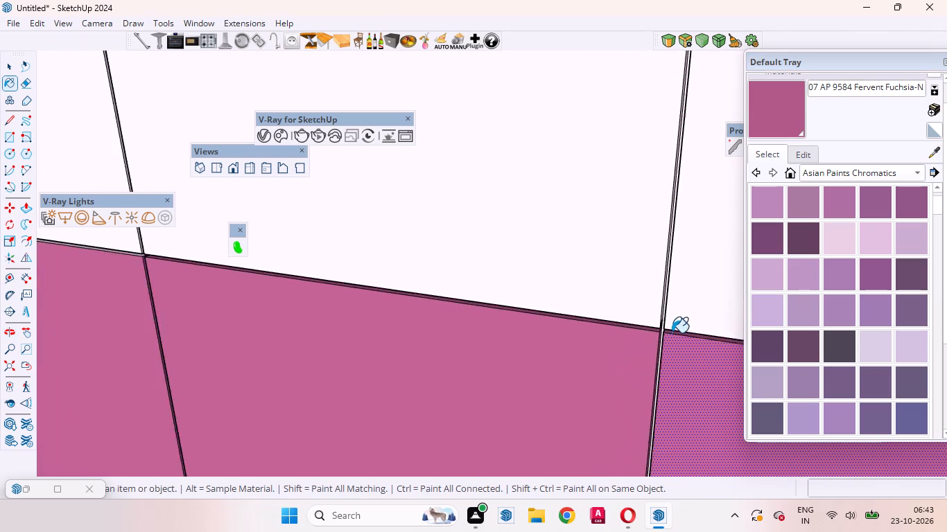
{"action": "scroll", "coordinate": [672, 332], "scroll_direction": "down", "scroll_amount": 6}
{"action": "scroll", "coordinate": [261, 260], "scroll_direction": "up", "scroll_amount": 3}
{"action": "scroll", "coordinate": [338, 286], "scroll_direction": "up", "scroll_amount": 6}
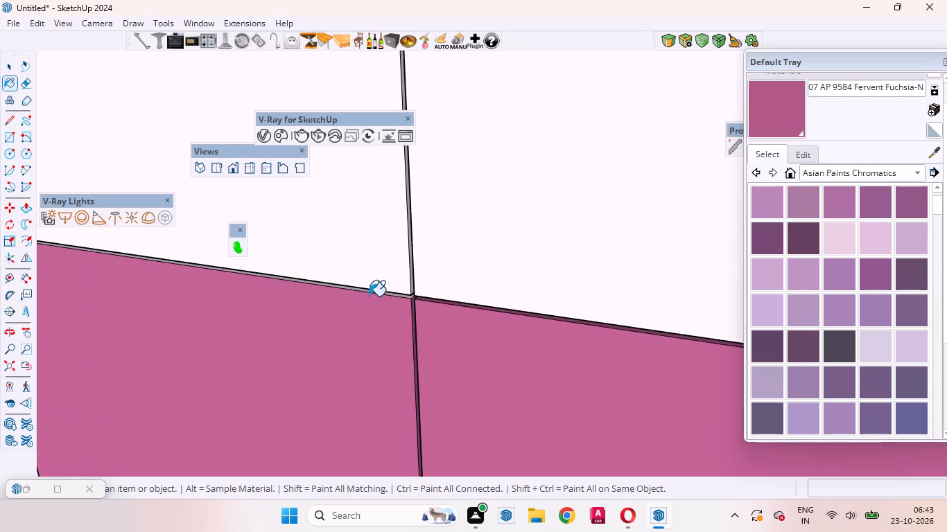
{"action": "scroll", "coordinate": [369, 296], "scroll_direction": "up", "scroll_amount": 20}
{"action": "scroll", "coordinate": [369, 296], "scroll_direction": "up", "scroll_amount": 2}
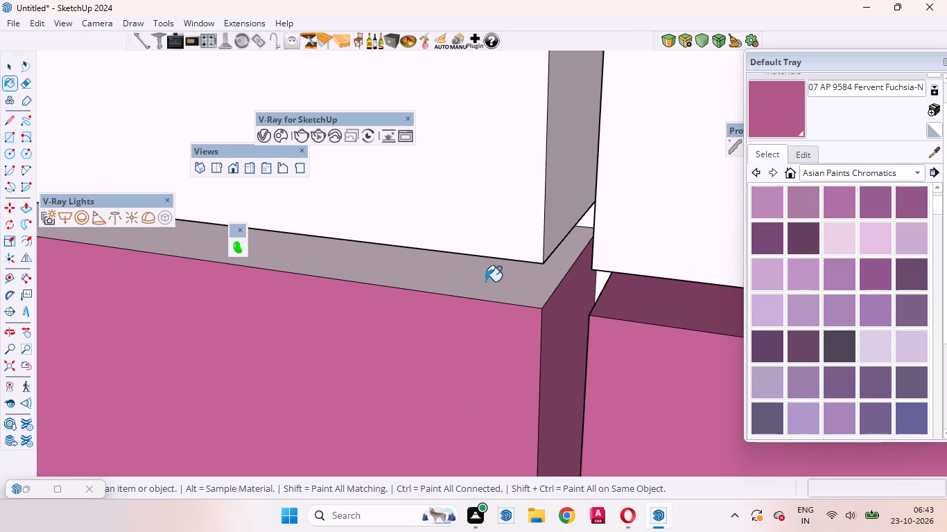
{"action": "left_click", "coordinate": [485, 281]}
{"action": "left_click", "coordinate": [554, 321]}
Push/Pull the front face of the four-door wardrobe's first loft panel forward by repeating the last extrusion distance.
{"action": "scroll", "coordinate": [553, 321], "scroll_direction": "down", "scroll_amount": 5}
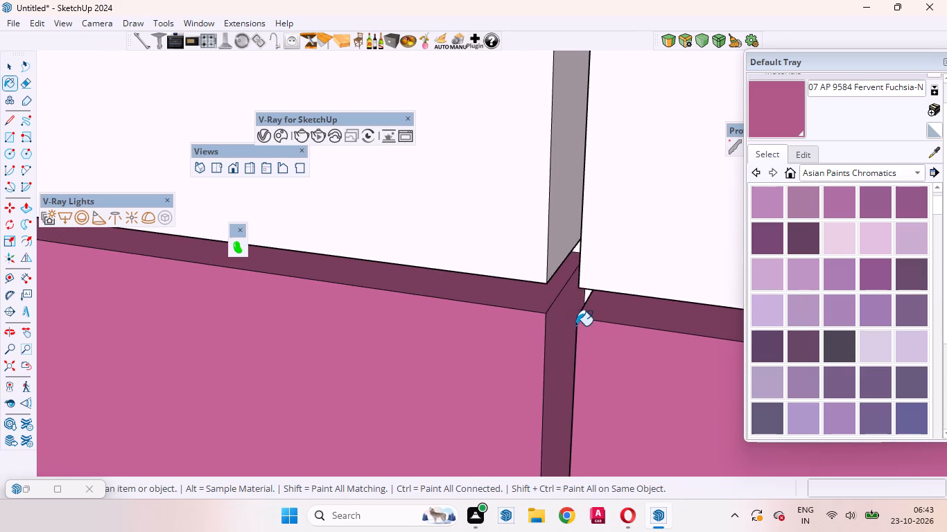
{"action": "scroll", "coordinate": [576, 326], "scroll_direction": "down", "scroll_amount": 20}
{"action": "scroll", "coordinate": [576, 326], "scroll_direction": "down", "scroll_amount": 12}
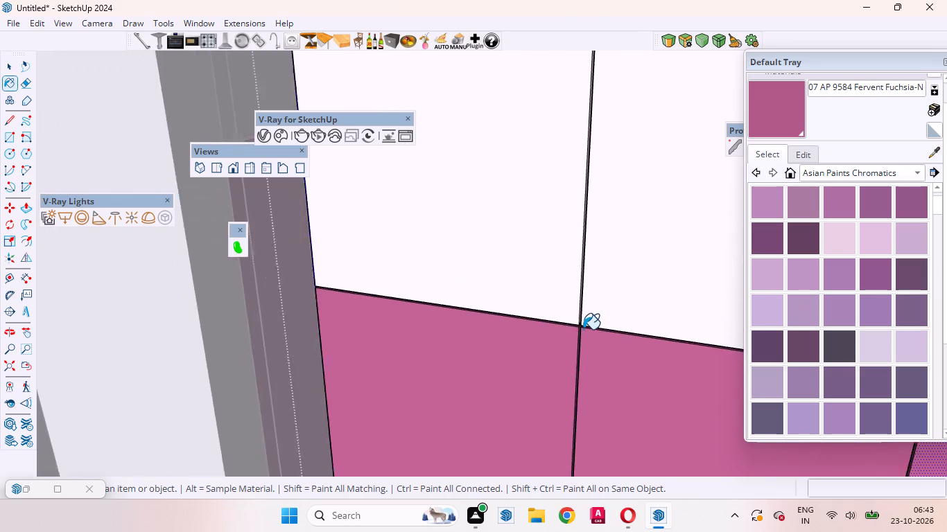
{"action": "scroll", "coordinate": [583, 329], "scroll_direction": "down", "scroll_amount": 1}
{"action": "middle_click_drag", "start_coordinate": [440, 335], "coordinate": [620, 373]}
{"action": "scroll", "coordinate": [663, 366], "scroll_direction": "up", "scroll_amount": 9}
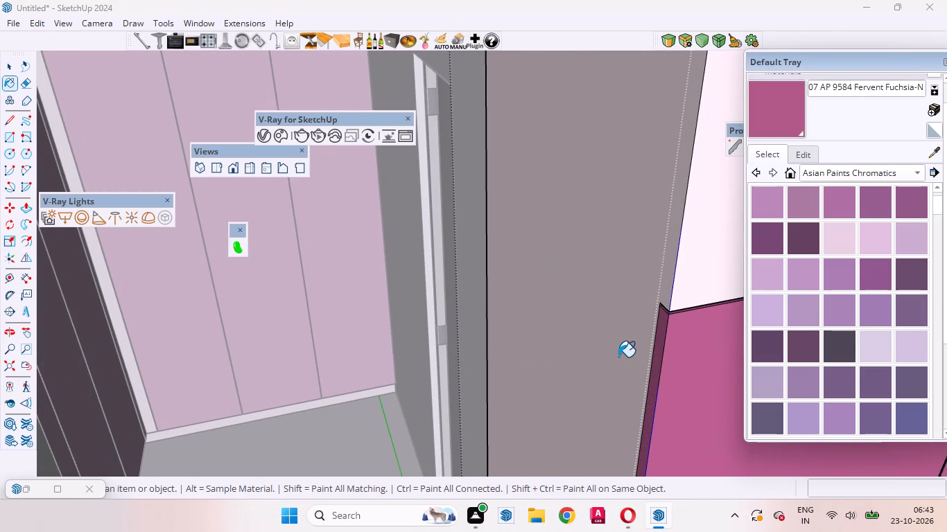
{"action": "key", "text": "space"}
{"action": "type", "text": "p"}
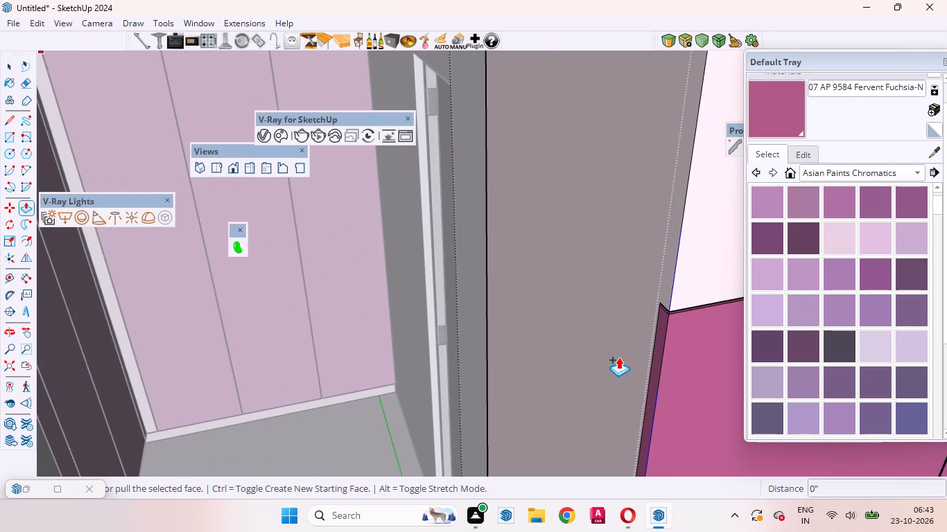
{"action": "double_click", "coordinate": [688, 258]}
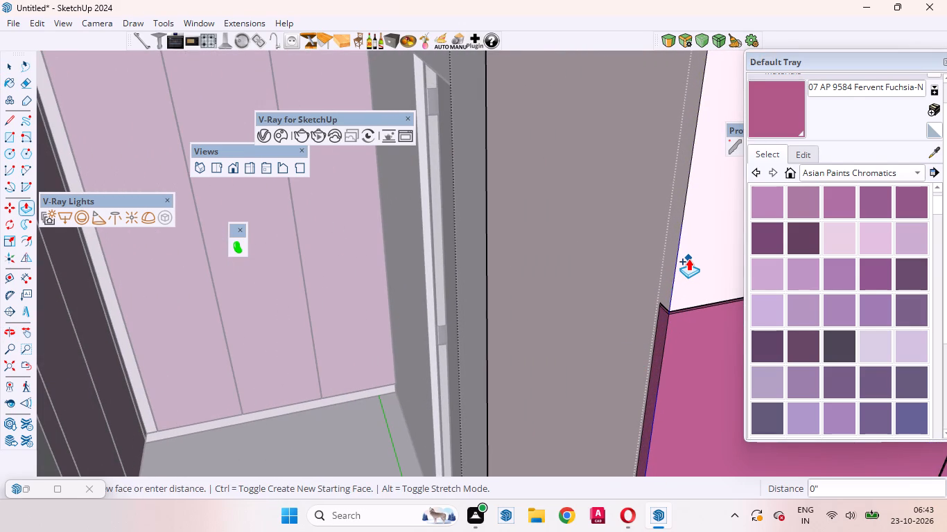
{"action": "key", "text": "space"}
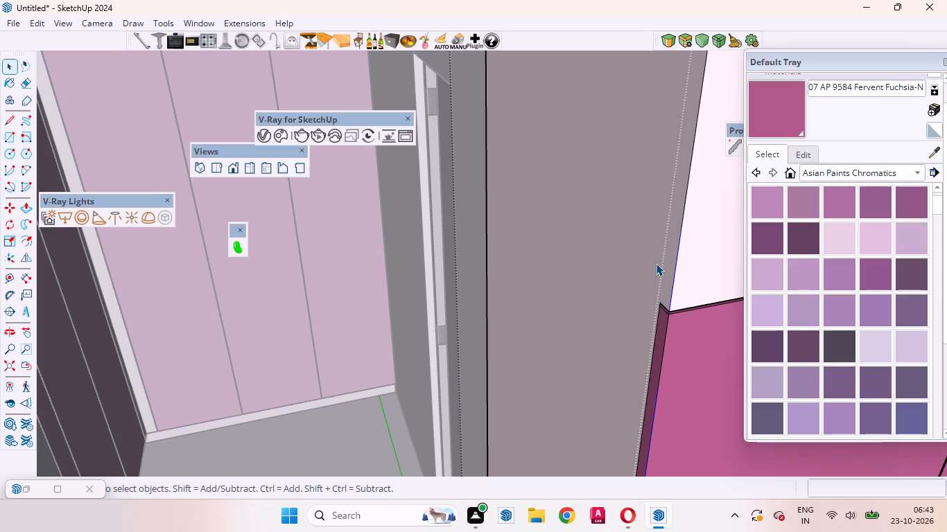
{"action": "left_click", "coordinate": [713, 269]}
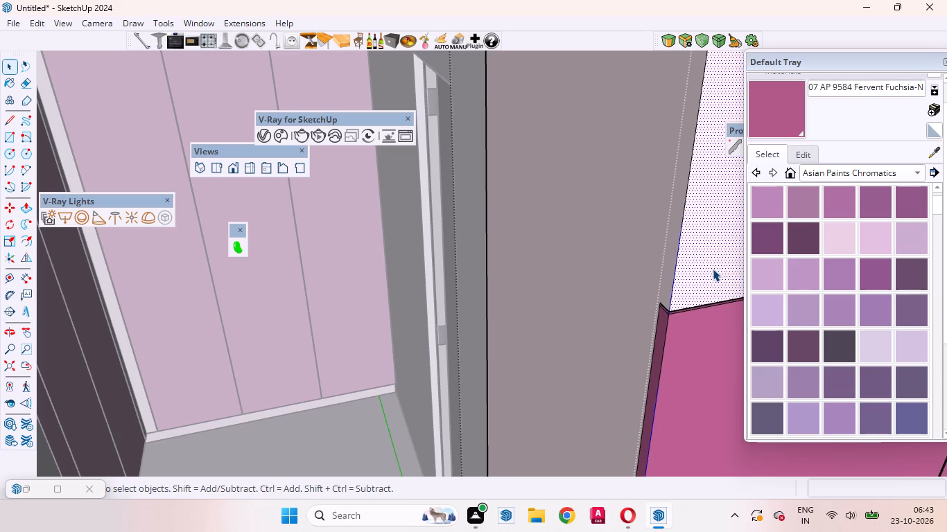
{"action": "key", "text": "p"}
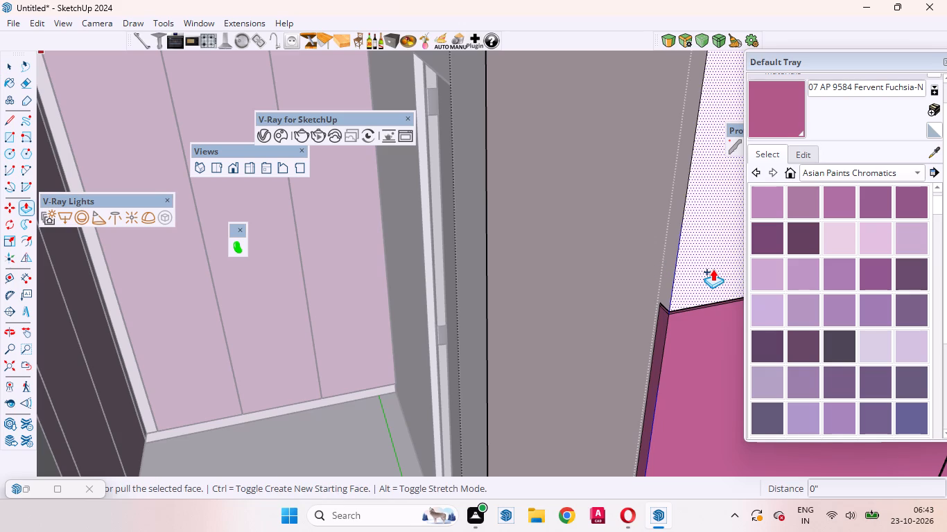
{"action": "double_click", "coordinate": [713, 269]}
{"action": "key", "text": "space"}
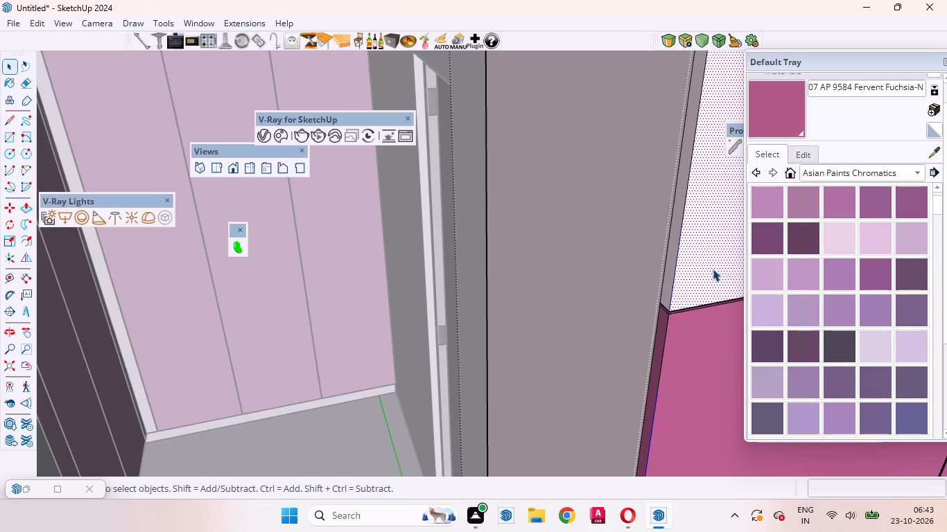
Push/Pull the front face of the four-door wardrobe's outer frame forward by repeating the last extrusion distance, and close the group.
{"action": "scroll", "coordinate": [616, 305], "scroll_direction": "up", "scroll_amount": 9}
{"action": "scroll", "coordinate": [616, 321], "scroll_direction": "down", "scroll_amount": 9}
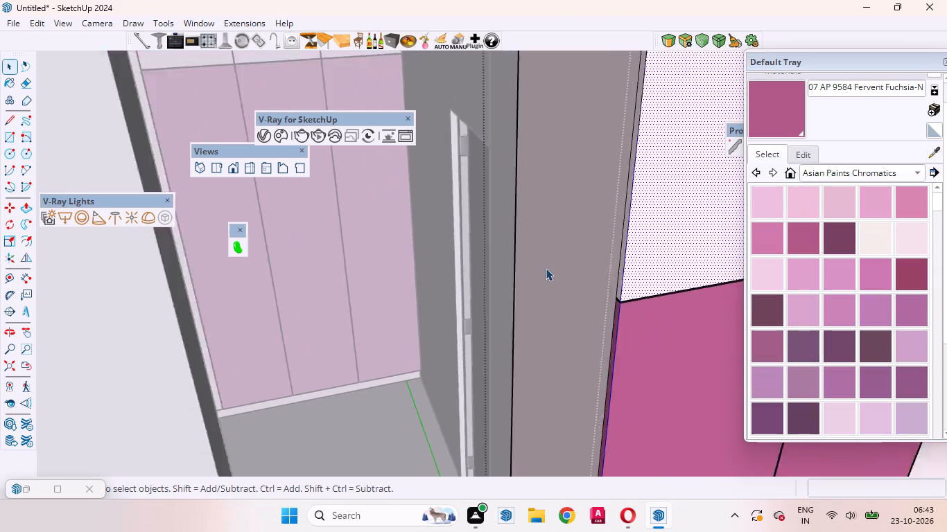
{"action": "scroll", "coordinate": [546, 268], "scroll_direction": "down", "scroll_amount": 19}
{"action": "scroll", "coordinate": [593, 181], "scroll_direction": "up", "scroll_amount": 6}
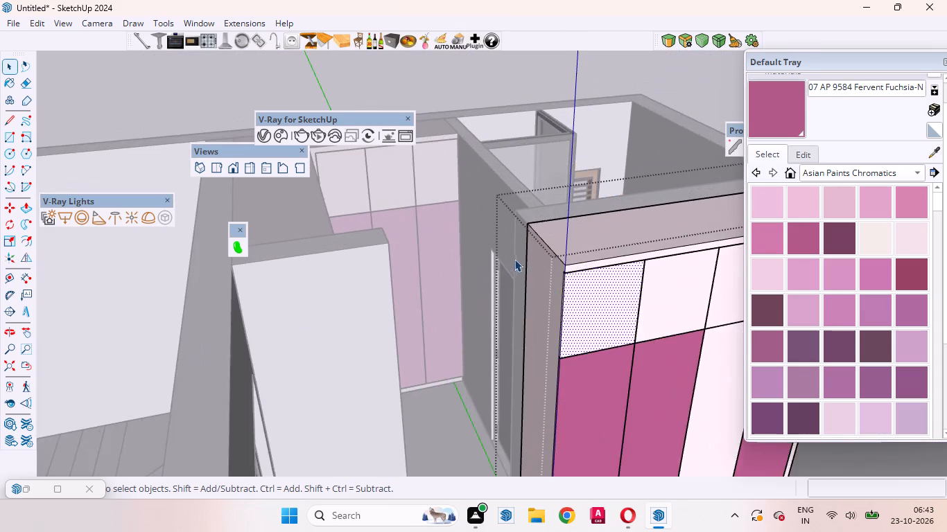
{"action": "scroll", "coordinate": [514, 259], "scroll_direction": "up", "scroll_amount": 10}
{"action": "left_click", "coordinate": [647, 303]}
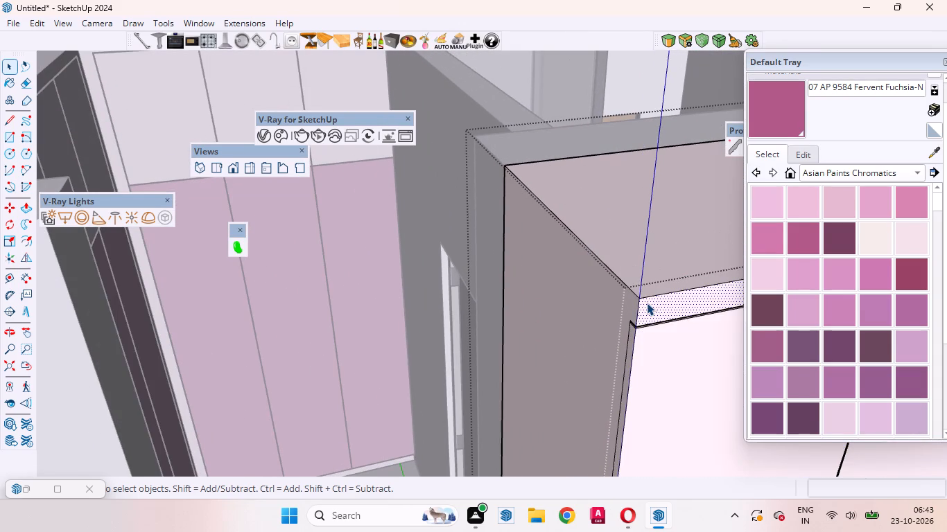
{"action": "key", "text": "p"}
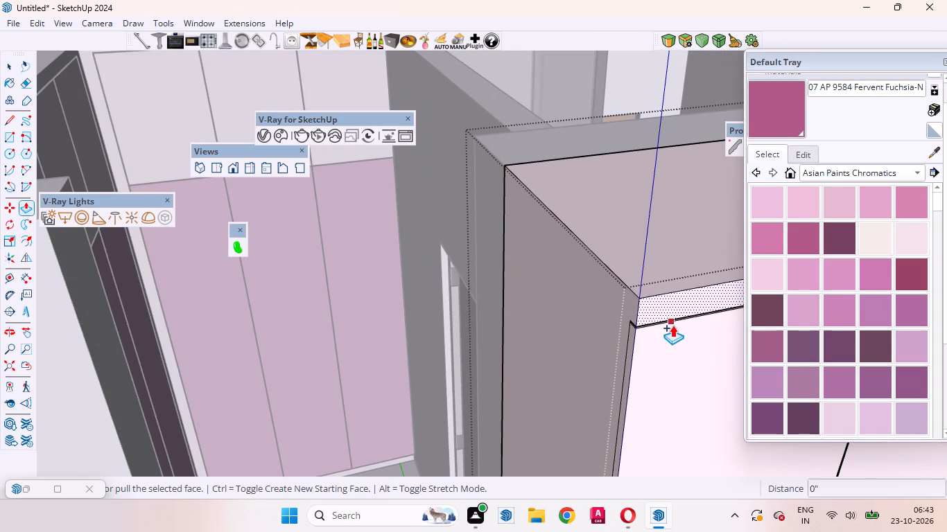
{"action": "double_click", "coordinate": [662, 310]}
{"action": "key", "text": "space"}
{"action": "scroll", "coordinate": [435, 445], "scroll_direction": "down", "scroll_amount": 5}
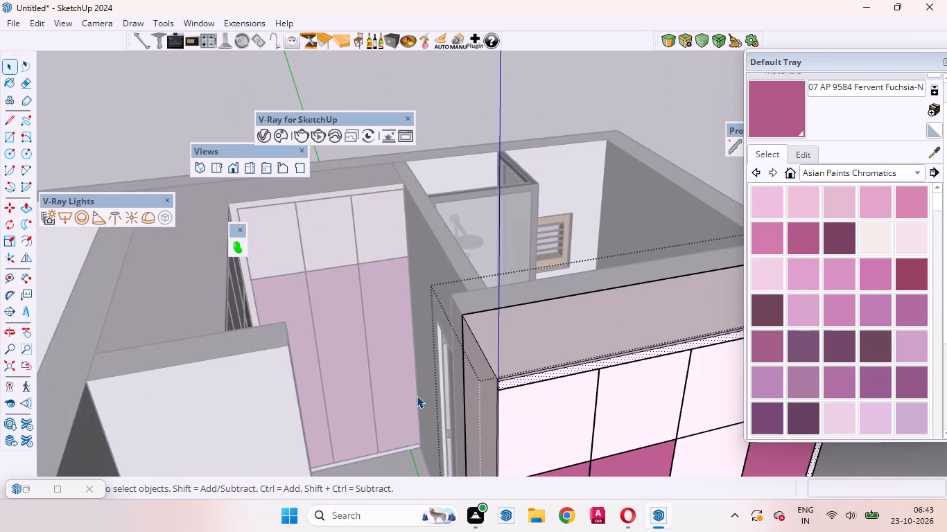
{"action": "scroll", "coordinate": [417, 396], "scroll_direction": "down", "scroll_amount": 10}
{"action": "left_click", "coordinate": [603, 359]}
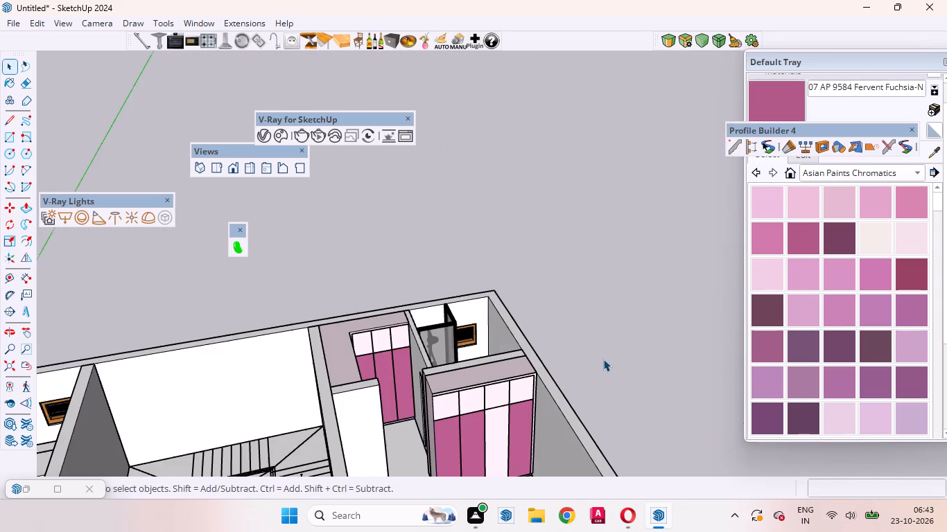
Paint the front face of the four-door wardrobe's third lower door with Fervent Fuchsia-N and close the group.
{"action": "scroll", "coordinate": [418, 416], "scroll_direction": "up", "scroll_amount": 4}
{"action": "scroll", "coordinate": [489, 431], "scroll_direction": "down", "scroll_amount": 4}
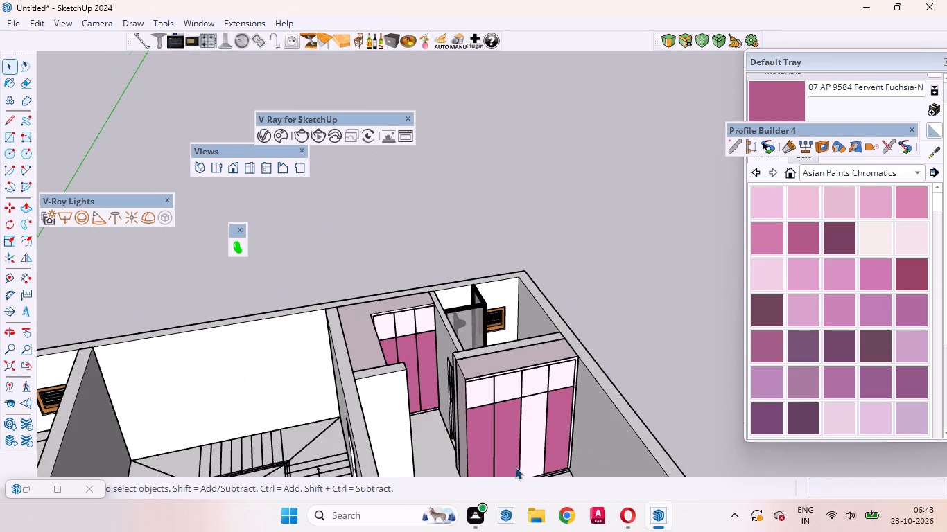
{"action": "scroll", "coordinate": [515, 467], "scroll_direction": "up", "scroll_amount": 4}
{"action": "scroll", "coordinate": [609, 416], "scroll_direction": "up", "scroll_amount": 5}
{"action": "scroll", "coordinate": [539, 400], "scroll_direction": "up", "scroll_amount": 5}
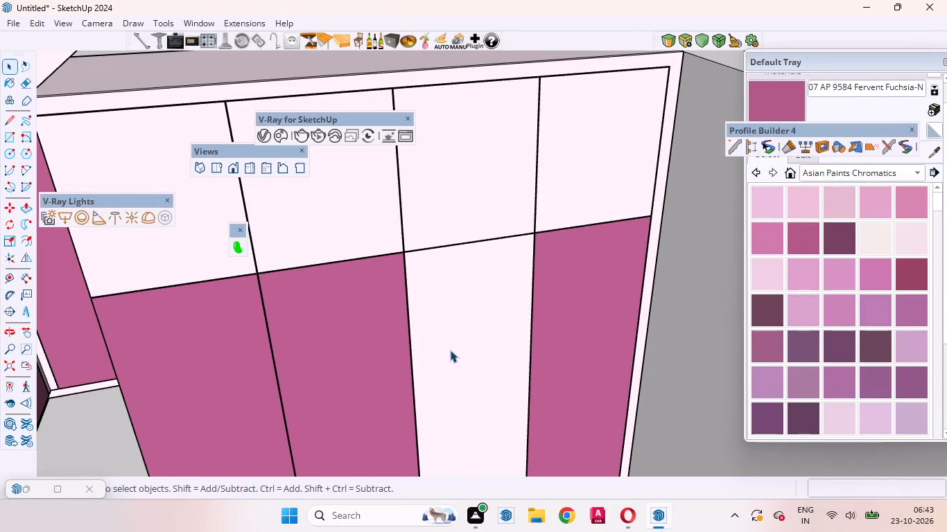
{"action": "left_click", "coordinate": [451, 350]}
{"action": "double_click", "coordinate": [451, 351]}
{"action": "left_click", "coordinate": [469, 353]}
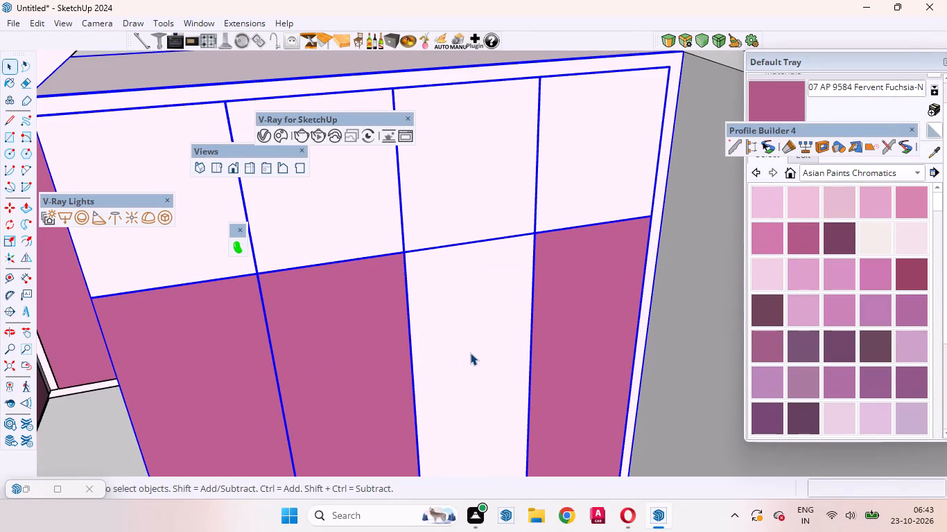
{"action": "double_click", "coordinate": [470, 353]}
{"action": "left_click", "coordinate": [469, 351]}
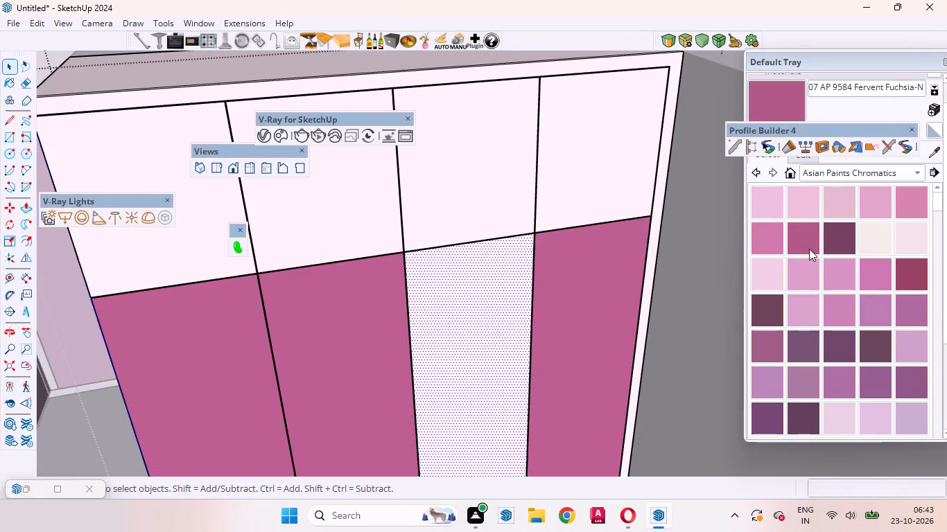
{"action": "left_click", "coordinate": [753, 104]}
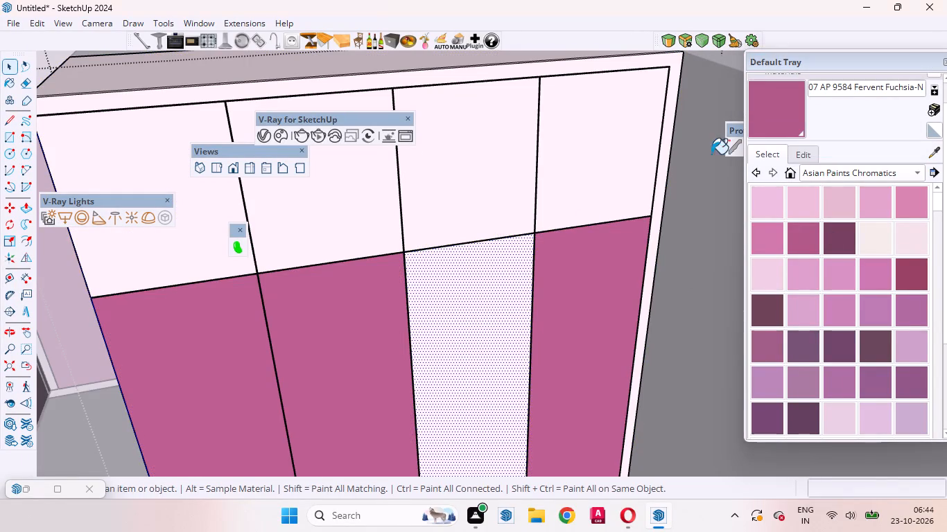
{"action": "left_click", "coordinate": [497, 299]}
{"action": "scroll", "coordinate": [435, 296], "scroll_direction": "up", "scroll_amount": 9}
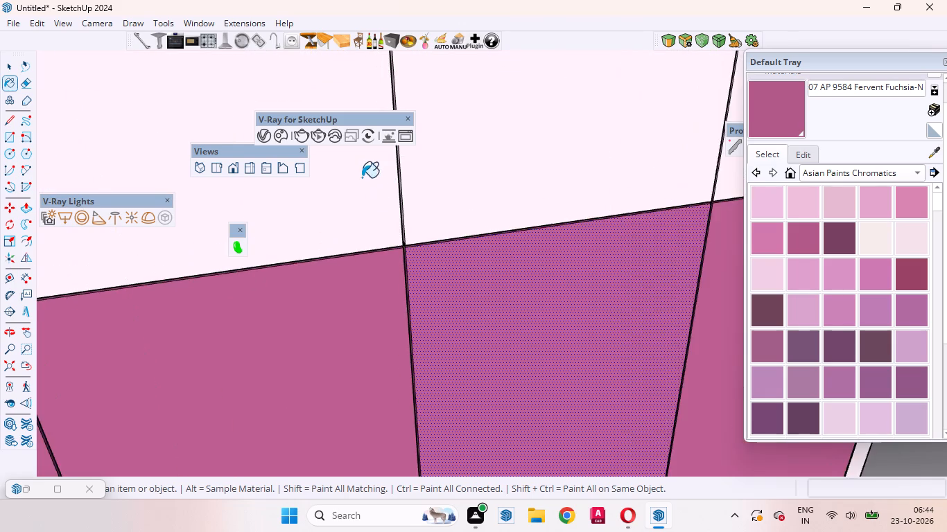
{"action": "scroll", "coordinate": [362, 177], "scroll_direction": "up", "scroll_amount": 11}
{"action": "scroll", "coordinate": [499, 290], "scroll_direction": "down", "scroll_amount": 20}
{"action": "scroll", "coordinate": [499, 290], "scroll_direction": "down", "scroll_amount": 2}
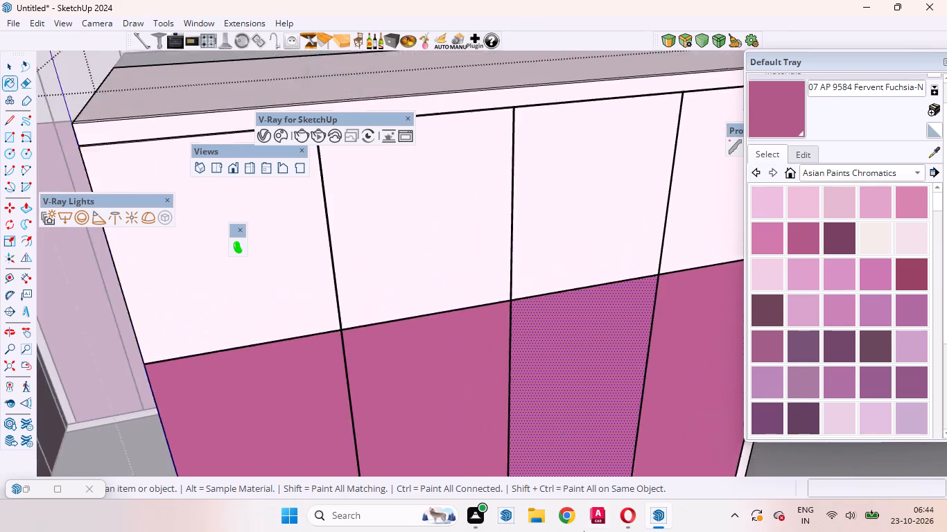
{"action": "scroll", "coordinate": [584, 531], "scroll_direction": "down", "scroll_amount": 17}
{"action": "key", "text": "space"}
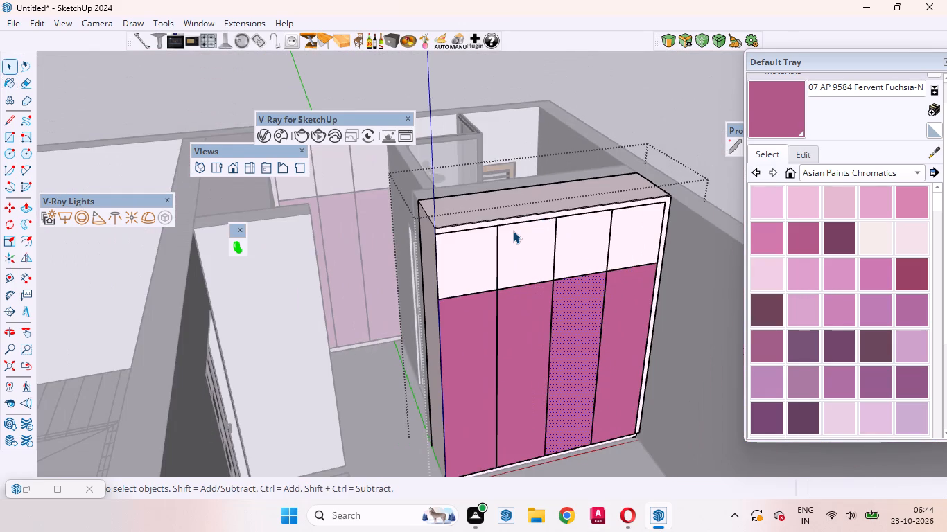
{"action": "left_click", "coordinate": [680, 70]}
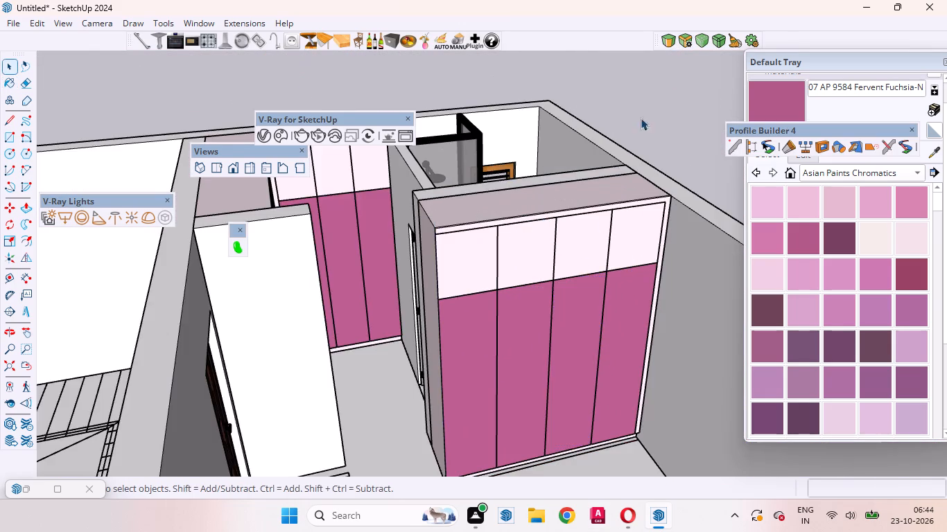
Examine the two painted wardrobes from several angles and the unpainted wardrobes in the other bedroom.
{"action": "scroll", "coordinate": [581, 231], "scroll_direction": "down", "scroll_amount": 9}
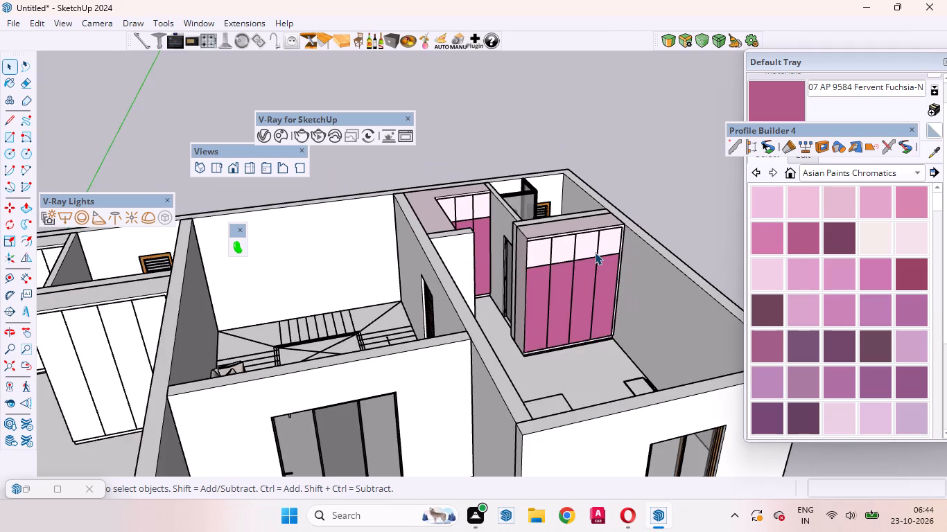
{"action": "scroll", "coordinate": [595, 251], "scroll_direction": "down", "scroll_amount": 1}
{"action": "middle_click_drag", "start_coordinate": [627, 360], "coordinate": [480, 273]}
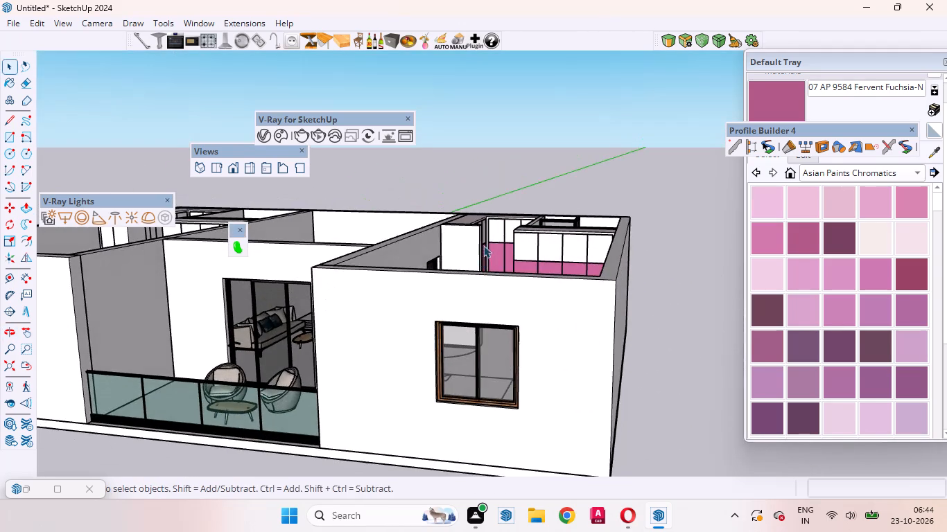
{"action": "scroll", "coordinate": [491, 226], "scroll_direction": "up", "scroll_amount": 14}
{"action": "scroll", "coordinate": [521, 218], "scroll_direction": "down", "scroll_amount": 11}
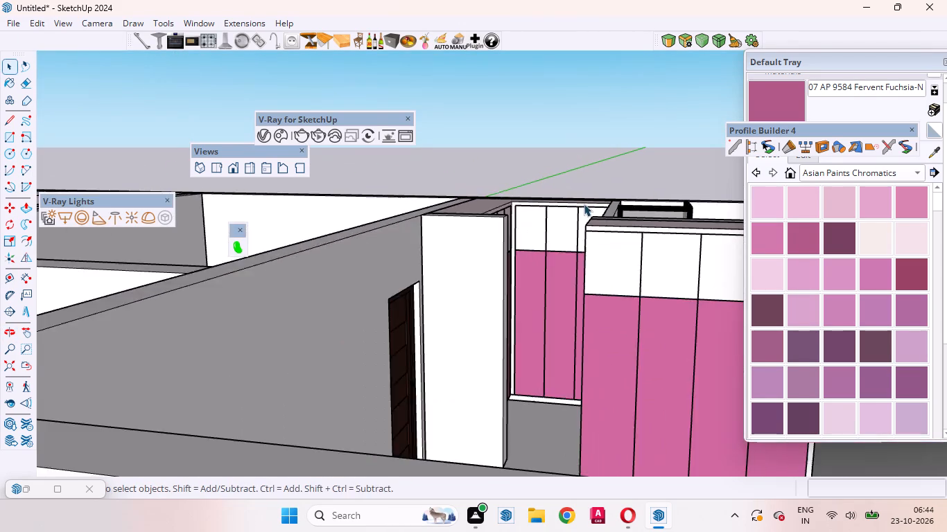
{"action": "middle_click_drag", "start_coordinate": [549, 215], "coordinate": [651, 337]}
{"action": "scroll", "coordinate": [654, 334], "scroll_direction": "down", "scroll_amount": 11}
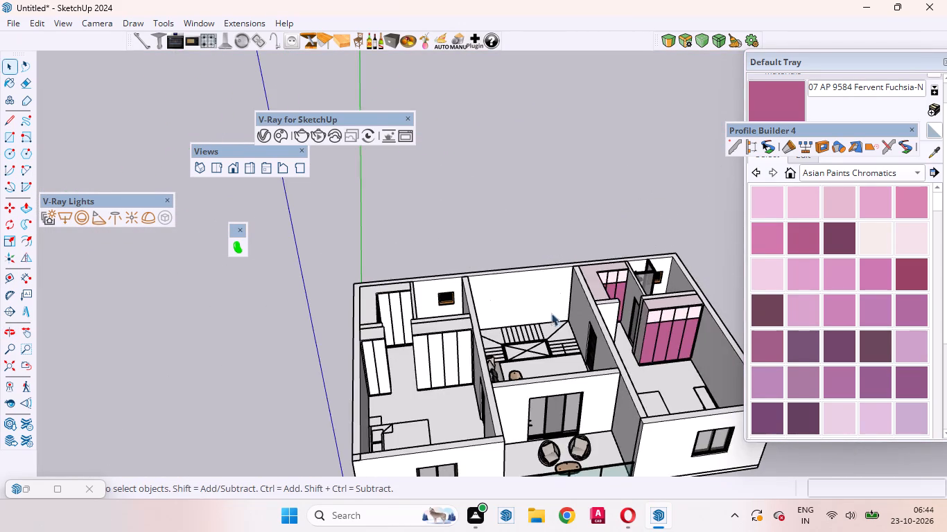
{"action": "scroll", "coordinate": [545, 319], "scroll_direction": "up", "scroll_amount": 5}
{"action": "middle_click_drag", "start_coordinate": [541, 330], "coordinate": [599, 369]}
{"action": "scroll", "coordinate": [602, 363], "scroll_direction": "down", "scroll_amount": 10}
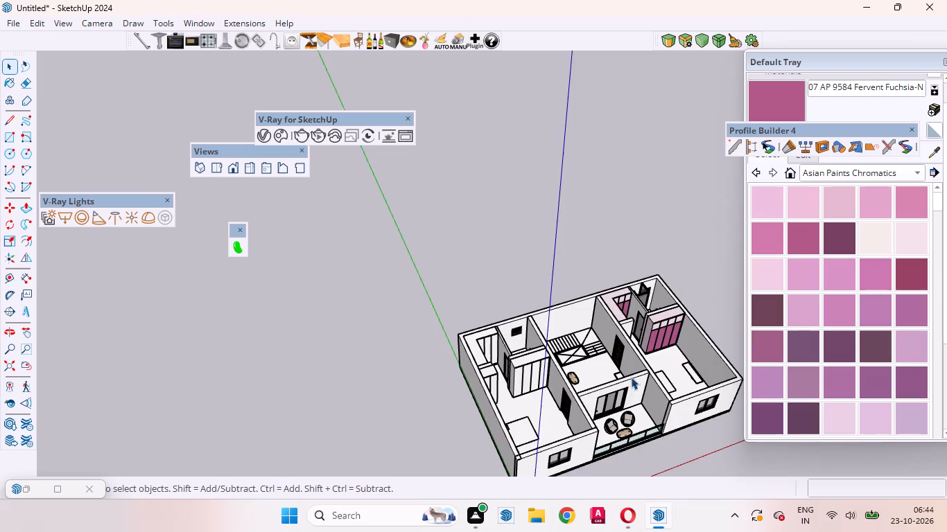
{"action": "scroll", "coordinate": [585, 389], "scroll_direction": "up", "scroll_amount": 10}
{"action": "middle_click_drag", "start_coordinate": [528, 371], "coordinate": [437, 378]}
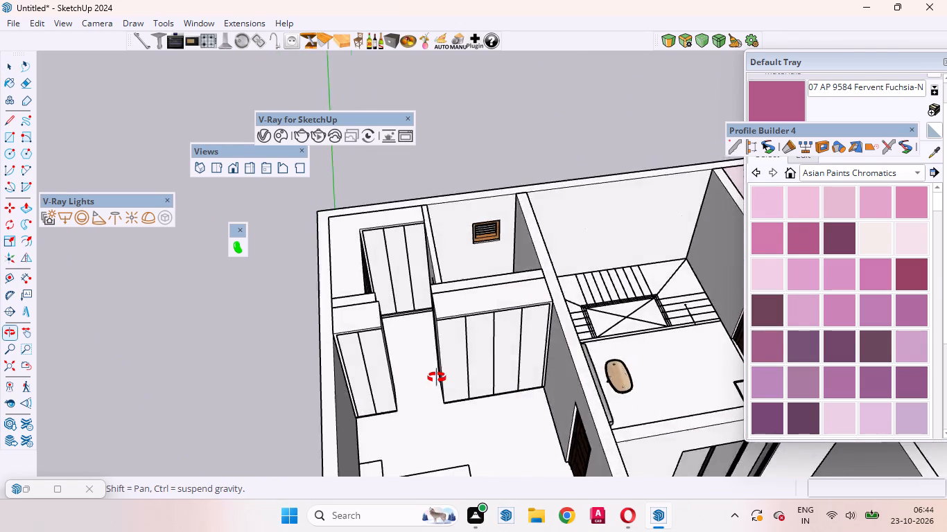
{"action": "middle_click_drag", "start_coordinate": [437, 378], "coordinate": [333, 342]}
{"action": "scroll", "coordinate": [413, 319], "scroll_direction": "down", "scroll_amount": 9}
{"action": "scroll", "coordinate": [609, 300], "scroll_direction": "up", "scroll_amount": 4}
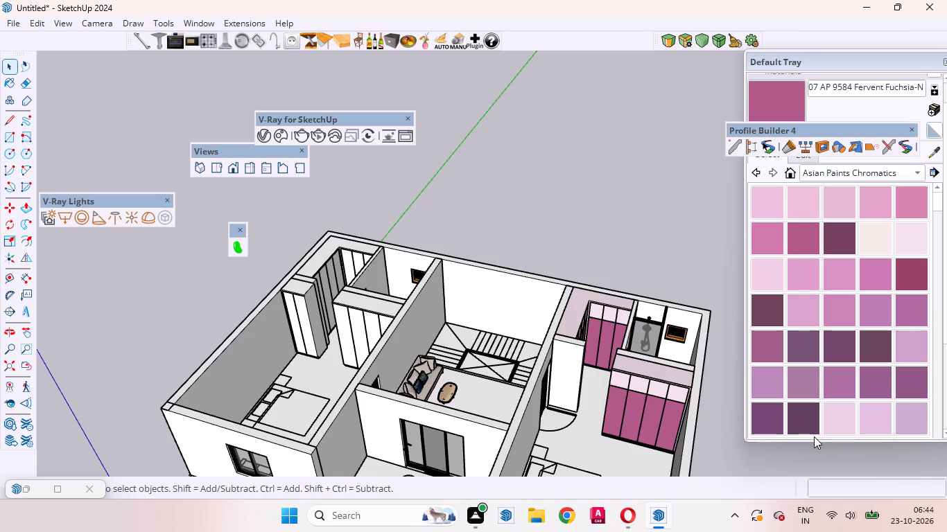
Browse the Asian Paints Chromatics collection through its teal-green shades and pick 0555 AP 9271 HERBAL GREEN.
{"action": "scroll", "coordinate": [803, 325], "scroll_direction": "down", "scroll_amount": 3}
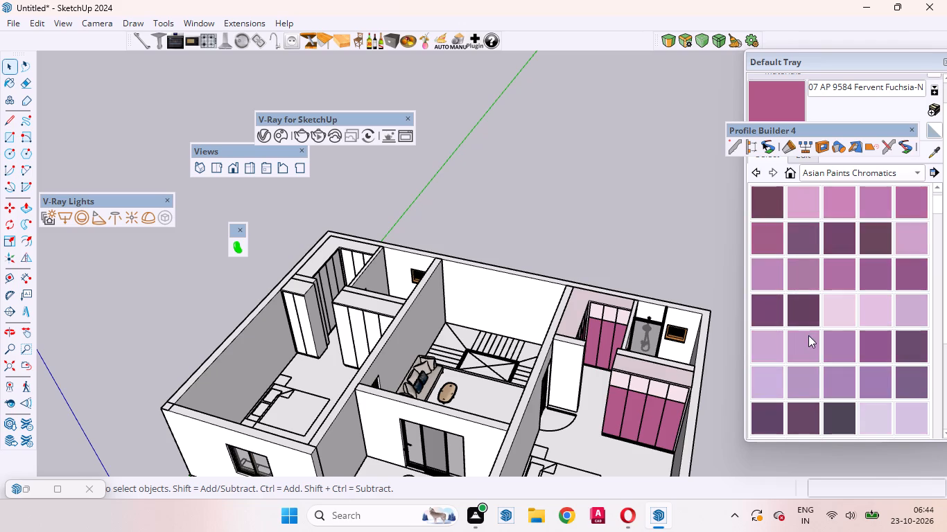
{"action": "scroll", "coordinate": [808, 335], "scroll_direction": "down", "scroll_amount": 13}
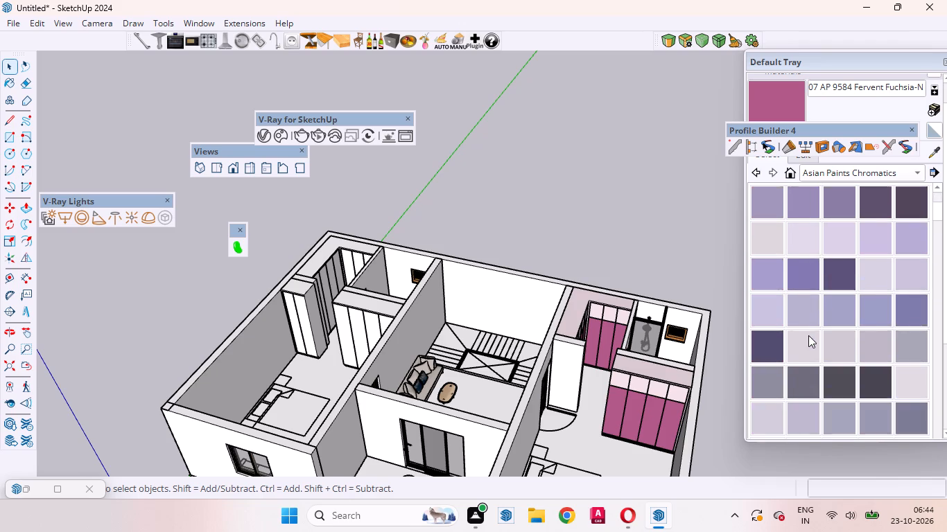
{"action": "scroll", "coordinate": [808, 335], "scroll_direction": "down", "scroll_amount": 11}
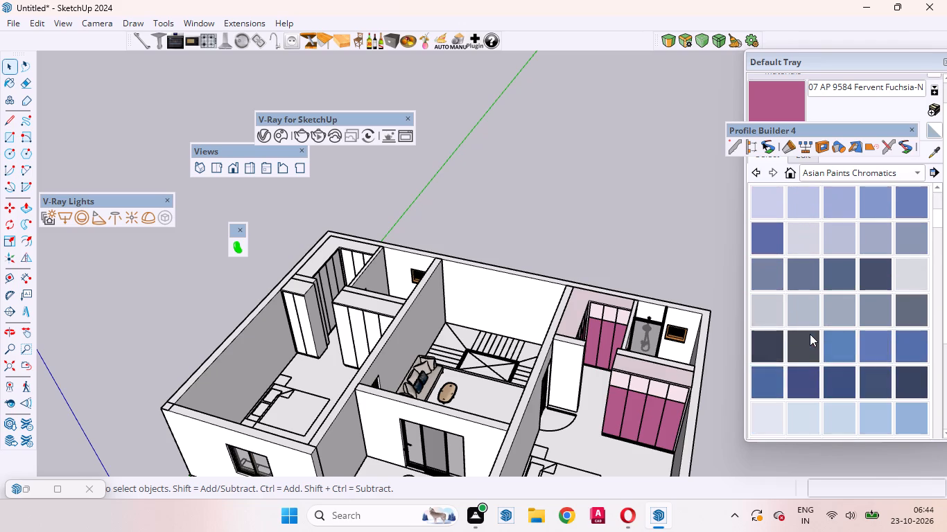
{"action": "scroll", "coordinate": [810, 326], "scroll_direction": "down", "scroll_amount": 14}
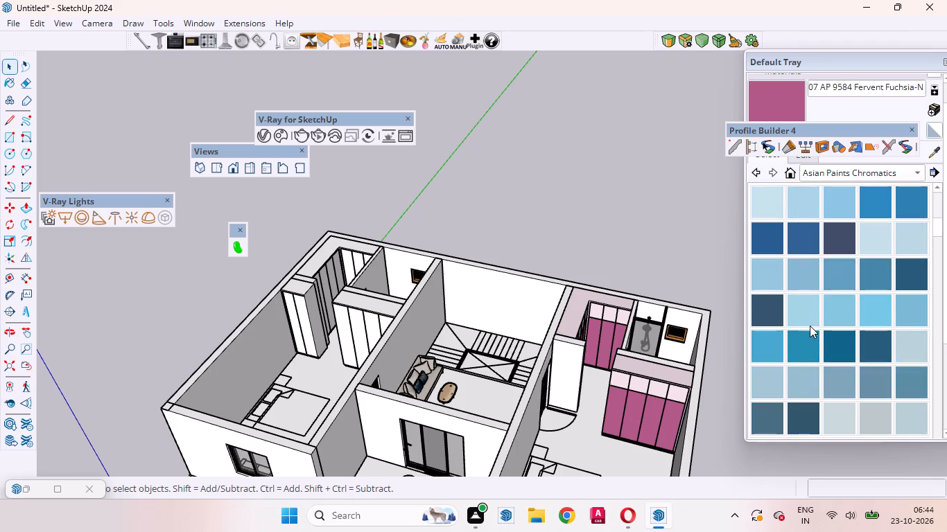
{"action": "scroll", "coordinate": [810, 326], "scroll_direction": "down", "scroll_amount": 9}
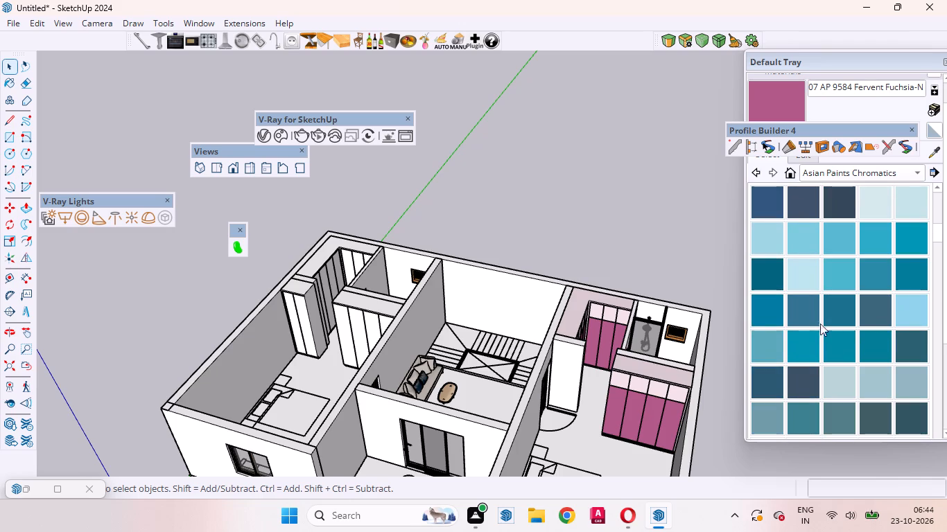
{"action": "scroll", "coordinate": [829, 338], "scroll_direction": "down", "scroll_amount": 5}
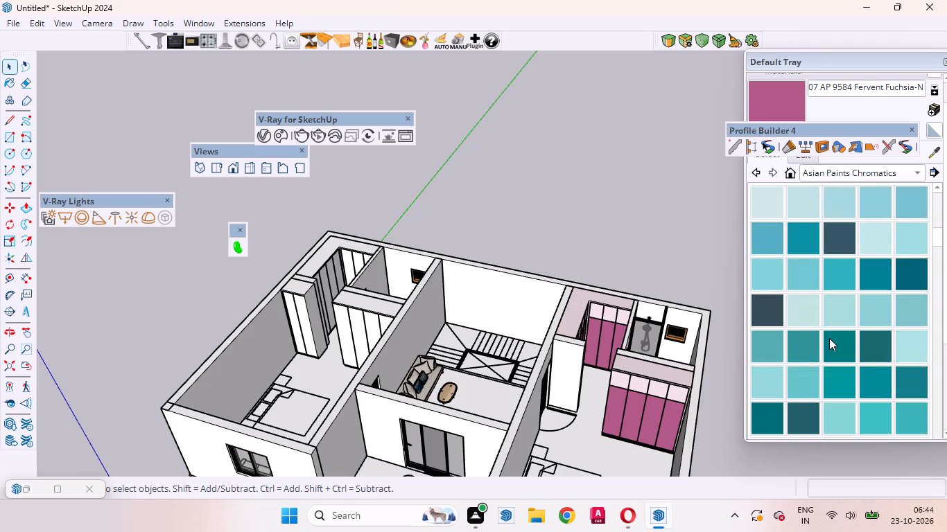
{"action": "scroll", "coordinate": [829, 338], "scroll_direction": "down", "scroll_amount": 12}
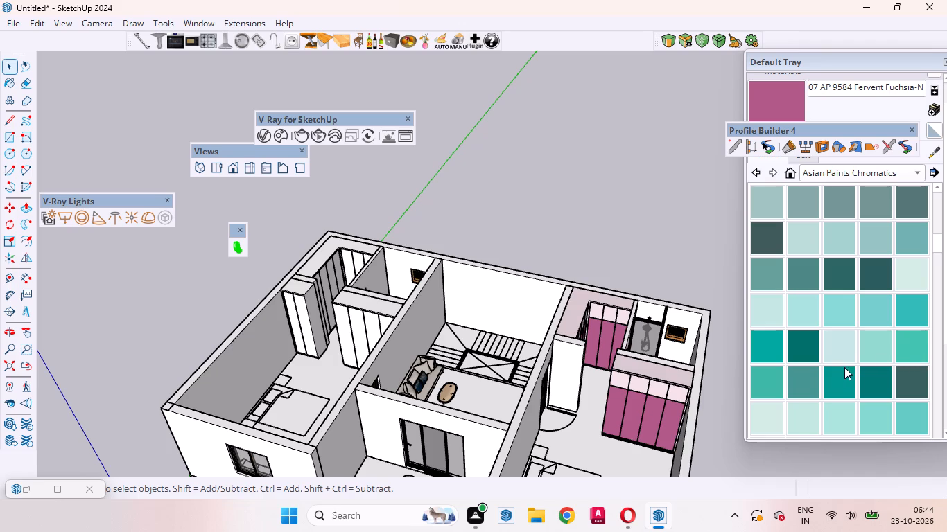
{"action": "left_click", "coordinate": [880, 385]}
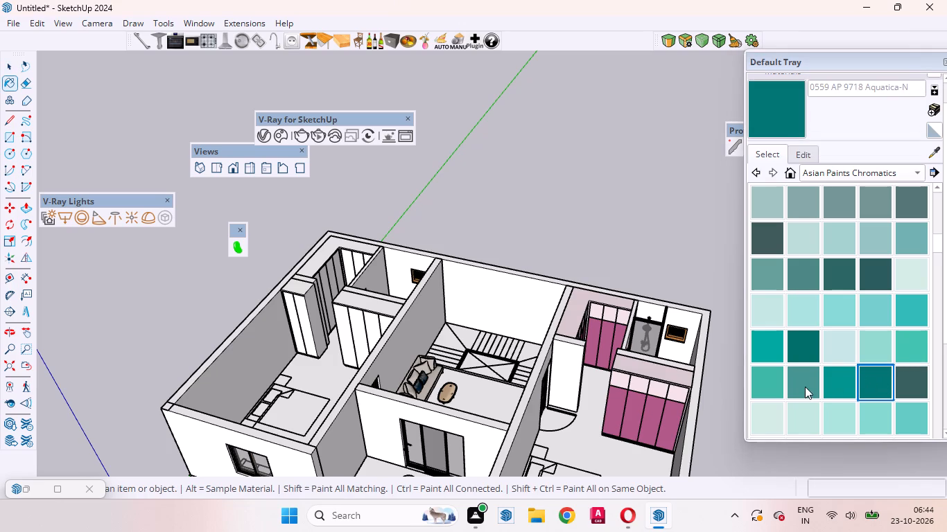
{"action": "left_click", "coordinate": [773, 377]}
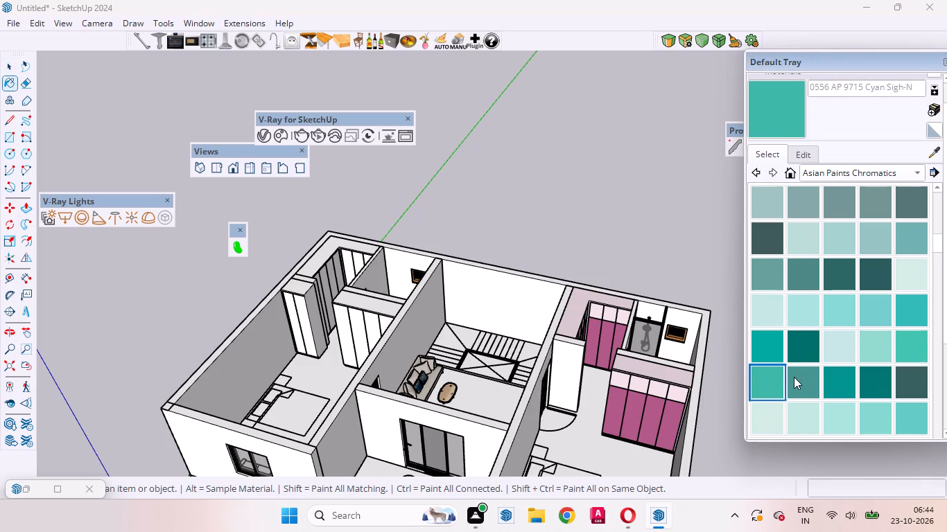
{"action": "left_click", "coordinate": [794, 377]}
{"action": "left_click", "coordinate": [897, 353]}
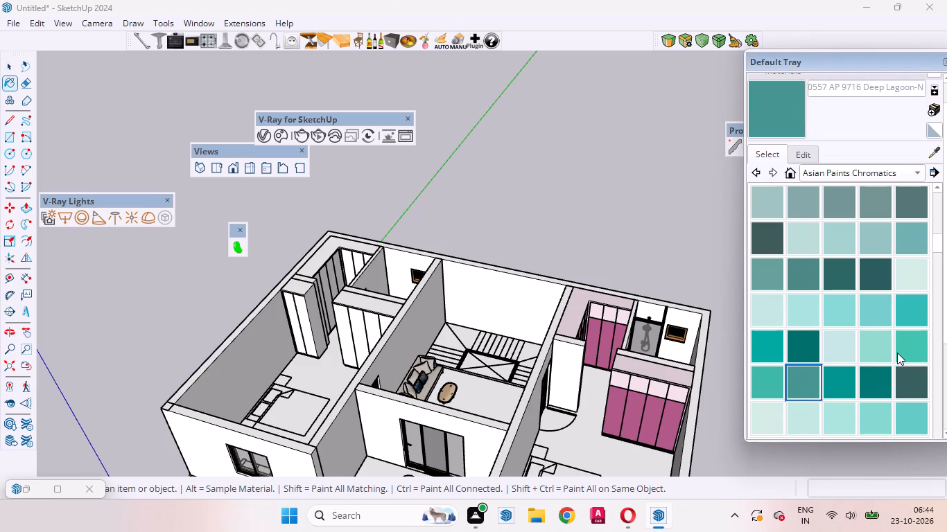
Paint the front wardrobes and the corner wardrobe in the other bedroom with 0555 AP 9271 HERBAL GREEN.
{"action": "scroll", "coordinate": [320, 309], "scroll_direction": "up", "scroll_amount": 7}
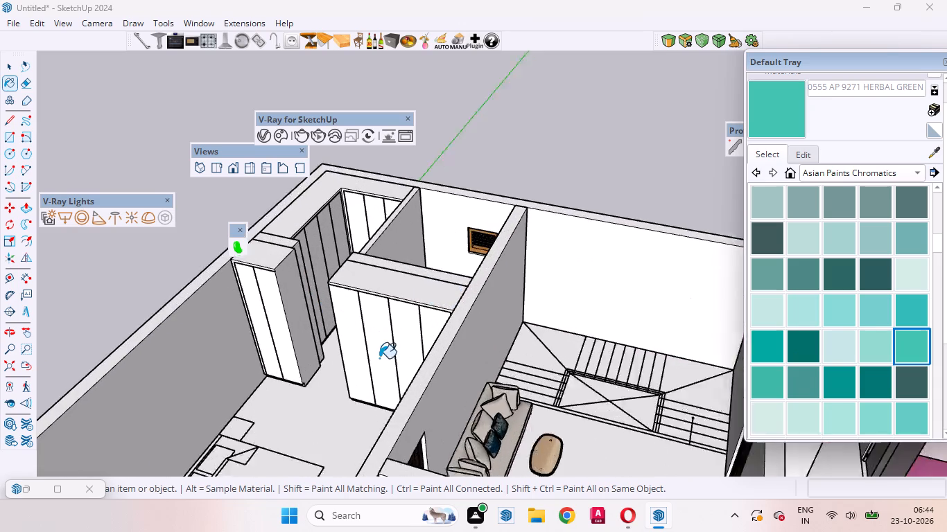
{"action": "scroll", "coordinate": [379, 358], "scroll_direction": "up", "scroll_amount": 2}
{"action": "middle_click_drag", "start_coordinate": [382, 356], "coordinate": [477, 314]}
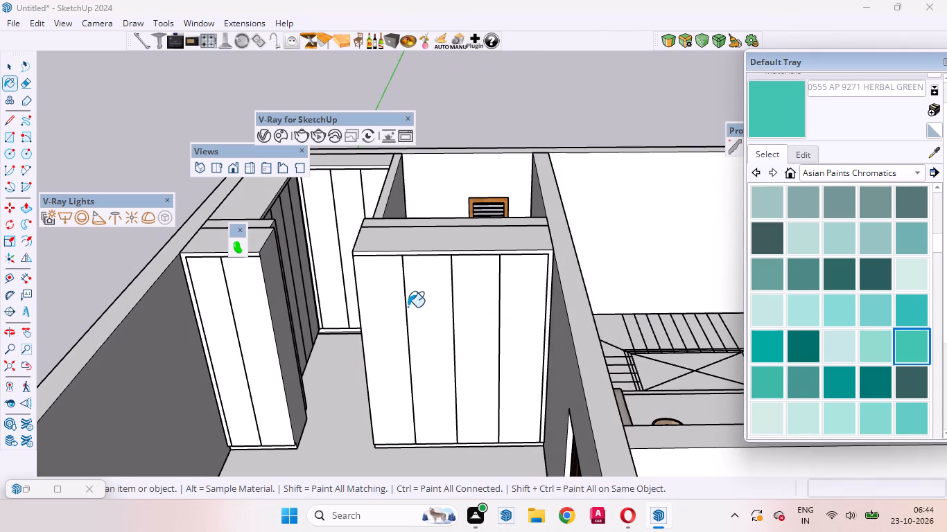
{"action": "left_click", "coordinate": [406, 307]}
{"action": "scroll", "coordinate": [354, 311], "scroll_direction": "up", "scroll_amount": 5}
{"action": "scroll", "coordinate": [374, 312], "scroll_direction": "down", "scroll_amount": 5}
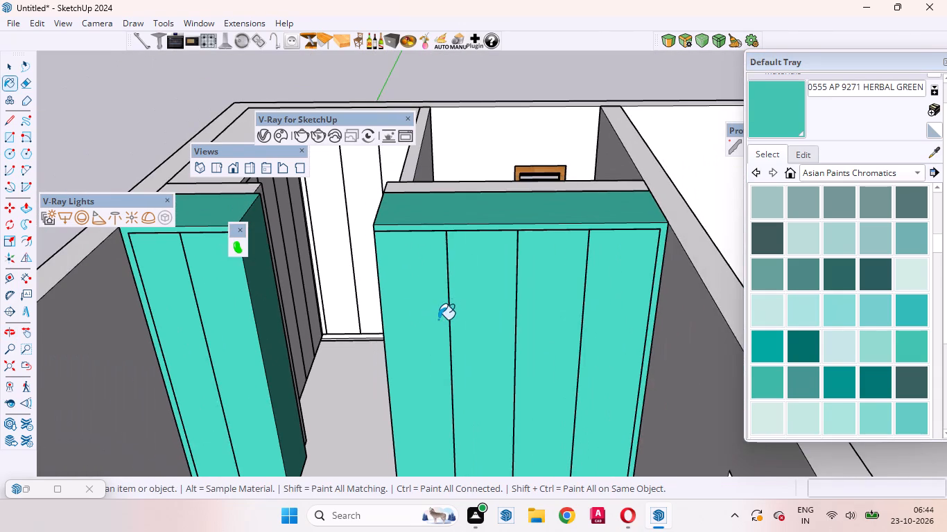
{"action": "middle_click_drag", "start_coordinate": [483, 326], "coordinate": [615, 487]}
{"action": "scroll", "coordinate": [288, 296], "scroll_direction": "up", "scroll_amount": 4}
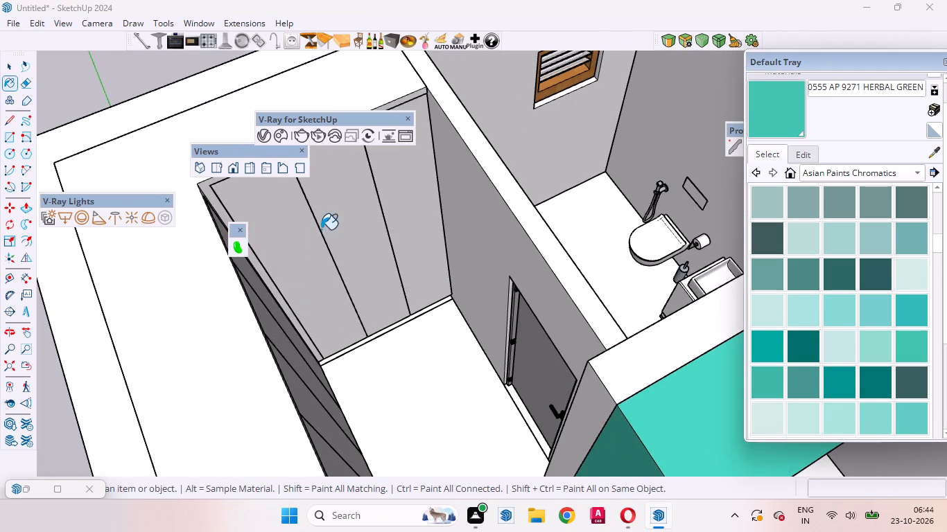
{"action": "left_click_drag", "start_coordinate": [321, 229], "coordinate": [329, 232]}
Examine the Herbal Green wardrobes from above and from the front.
{"action": "scroll", "coordinate": [483, 407], "scroll_direction": "down", "scroll_amount": 10}
{"action": "middle_click_drag", "start_coordinate": [529, 432], "coordinate": [436, 367]}
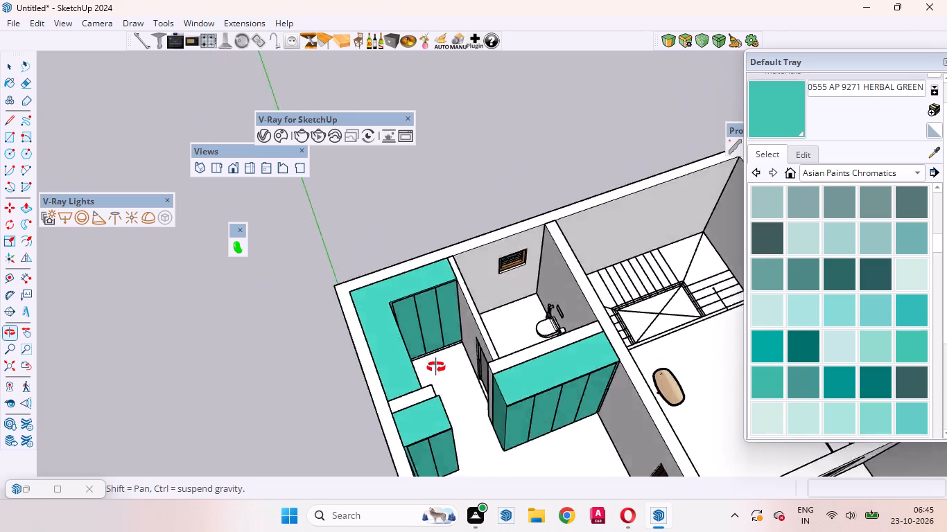
{"action": "middle_click_drag", "start_coordinate": [436, 367], "coordinate": [394, 201]}
{"action": "scroll", "coordinate": [415, 236], "scroll_direction": "up", "scroll_amount": 4}
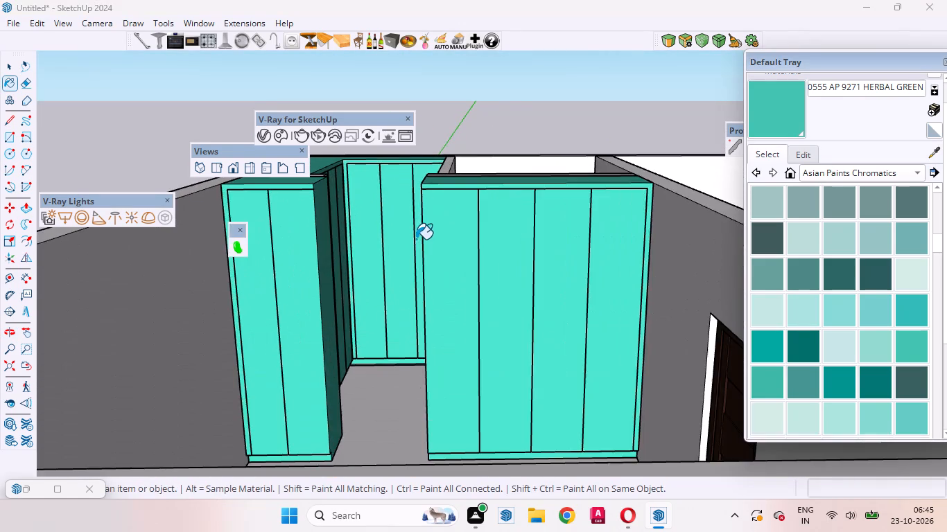
{"action": "scroll", "coordinate": [440, 242], "scroll_direction": "down", "scroll_amount": 3}
{"action": "middle_click_drag", "start_coordinate": [440, 263], "coordinate": [518, 251]}
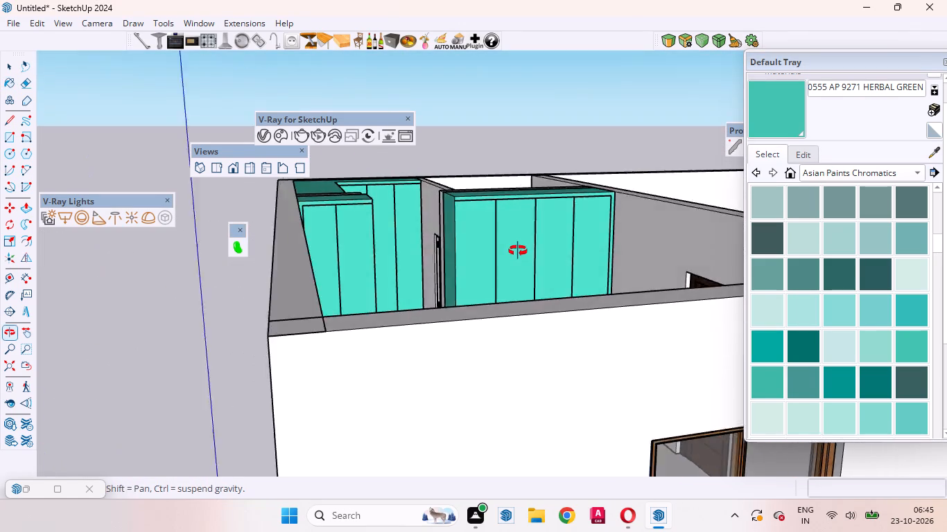
{"action": "middle_click_drag", "start_coordinate": [518, 251], "coordinate": [467, 276]}
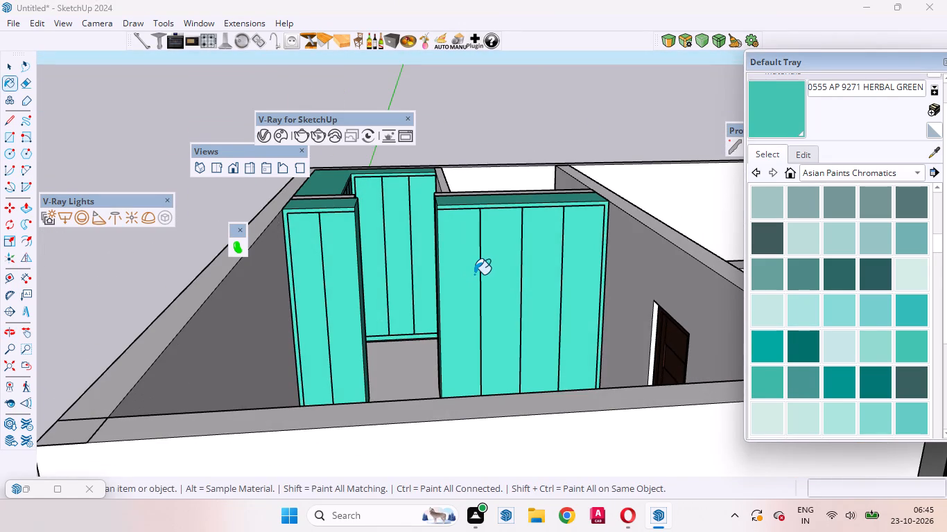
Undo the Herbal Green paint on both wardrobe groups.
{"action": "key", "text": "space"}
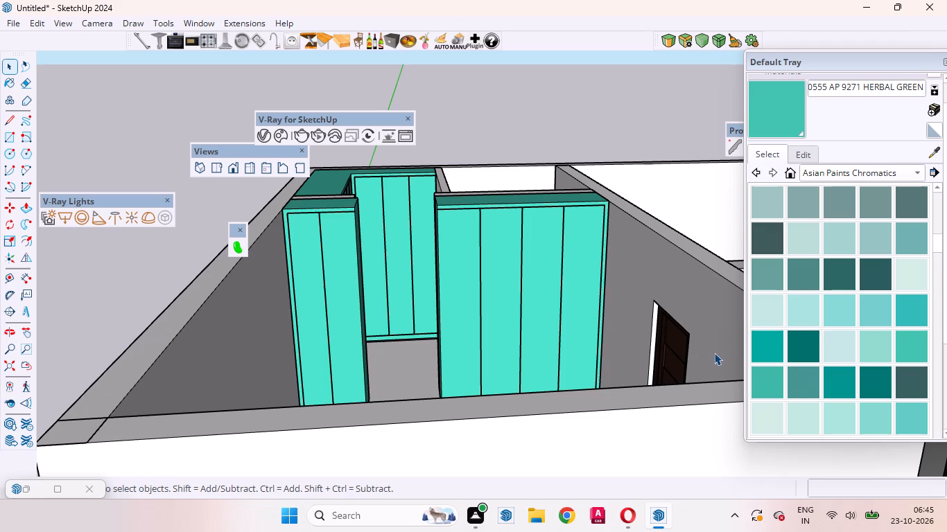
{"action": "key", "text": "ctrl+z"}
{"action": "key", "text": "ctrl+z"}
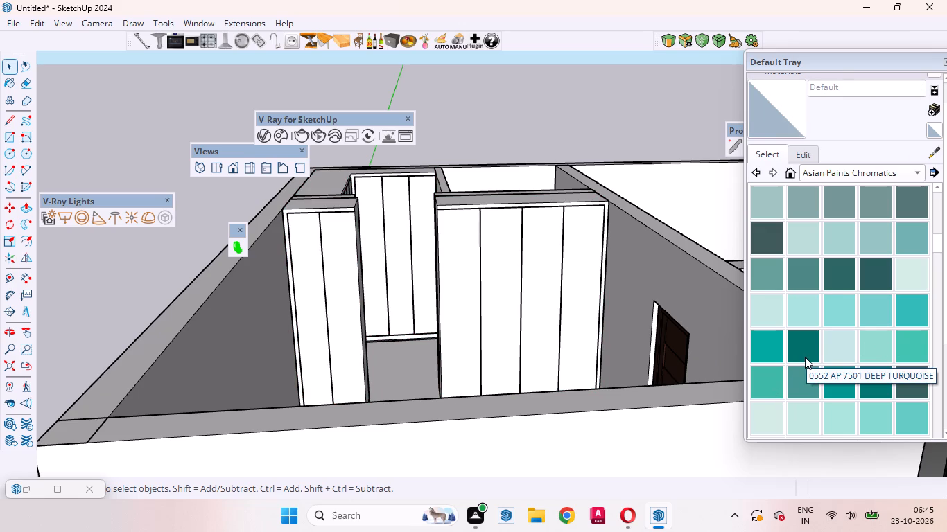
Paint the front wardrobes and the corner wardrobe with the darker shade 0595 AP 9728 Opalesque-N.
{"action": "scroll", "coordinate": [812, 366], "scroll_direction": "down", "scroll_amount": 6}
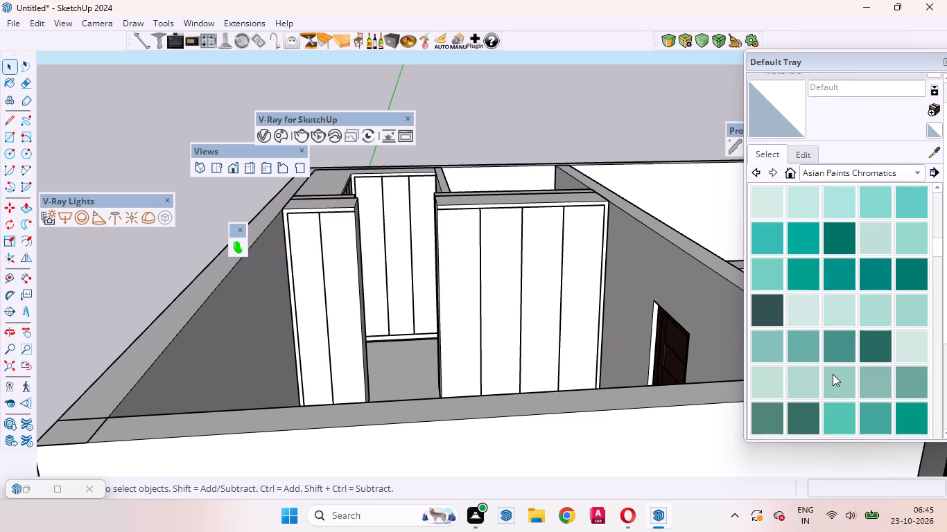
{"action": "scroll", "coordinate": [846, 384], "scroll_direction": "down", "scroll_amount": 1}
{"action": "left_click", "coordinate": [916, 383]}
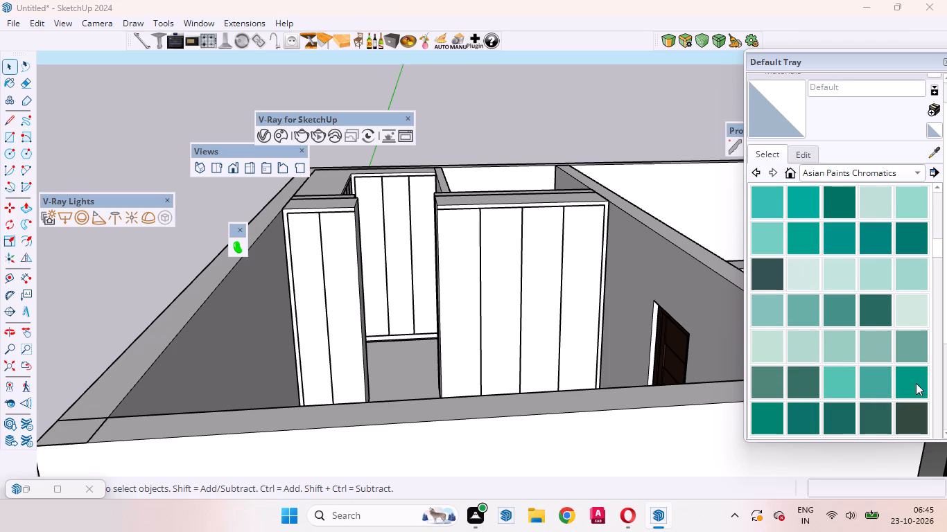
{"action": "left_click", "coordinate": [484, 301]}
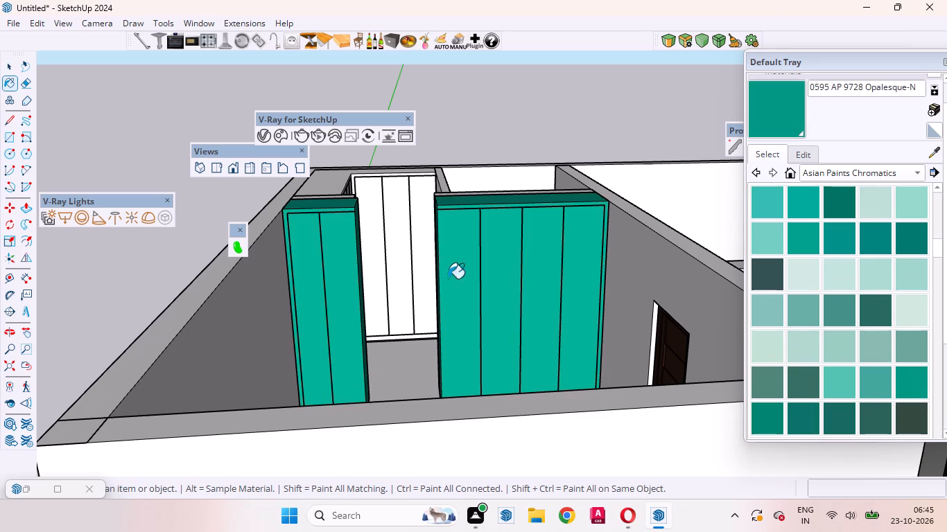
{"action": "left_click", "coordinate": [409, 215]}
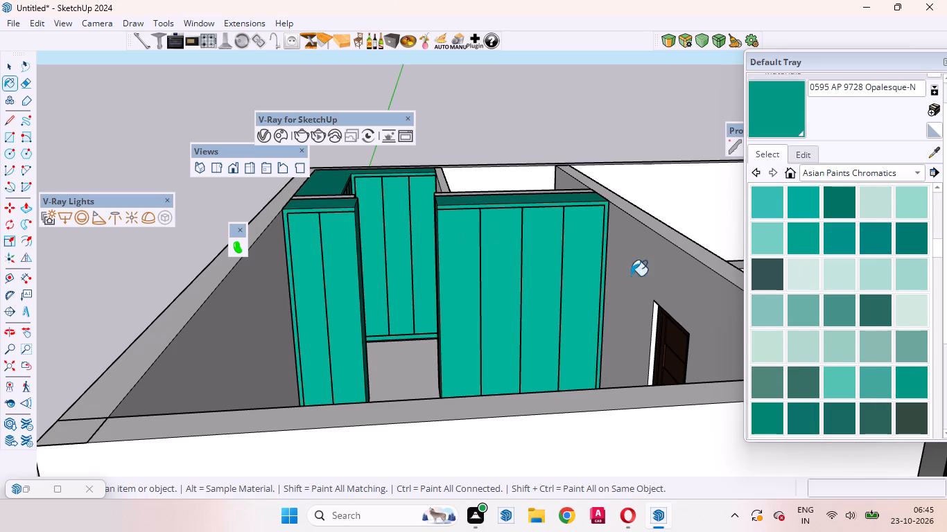
Repaint the front wardrobes and the corner wardrobe with 0593 AP 9726 Cyan Spark-N.
{"action": "left_click", "coordinate": [837, 382]}
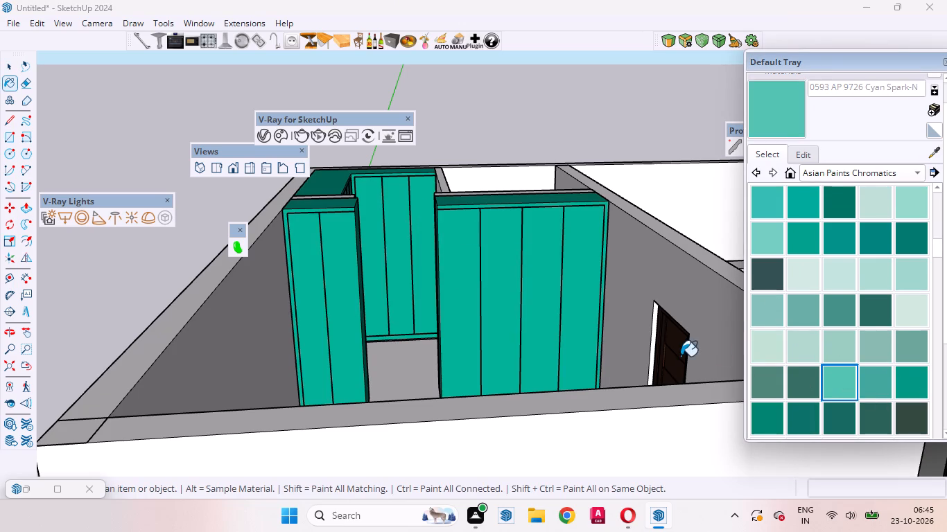
{"action": "left_click", "coordinate": [537, 308]}
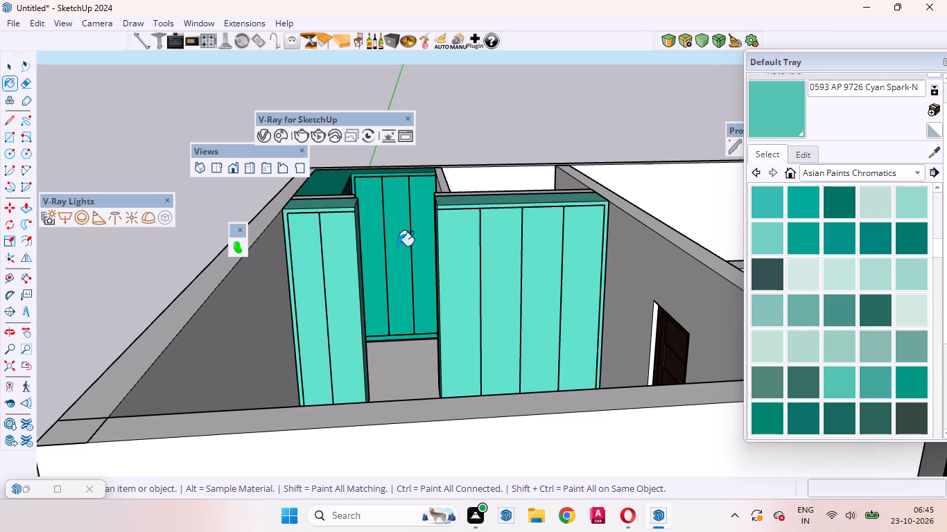
{"action": "left_click", "coordinate": [397, 246]}
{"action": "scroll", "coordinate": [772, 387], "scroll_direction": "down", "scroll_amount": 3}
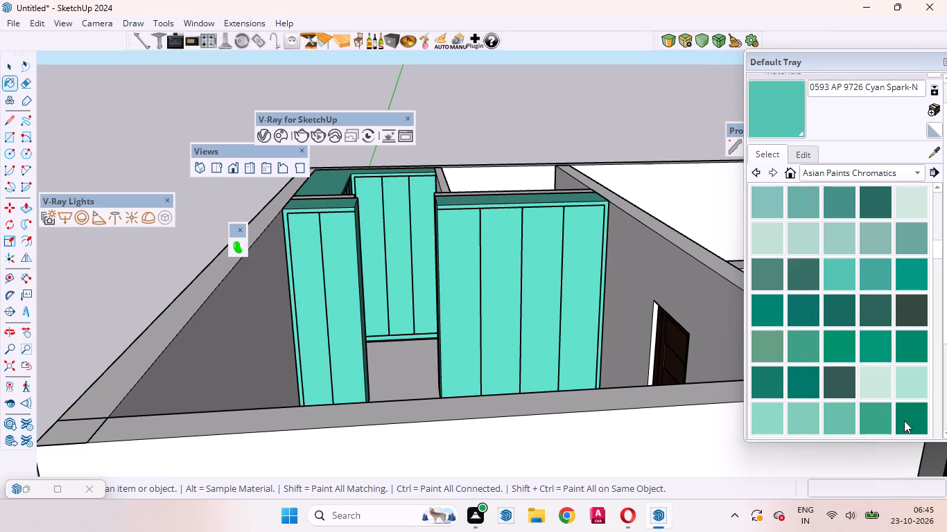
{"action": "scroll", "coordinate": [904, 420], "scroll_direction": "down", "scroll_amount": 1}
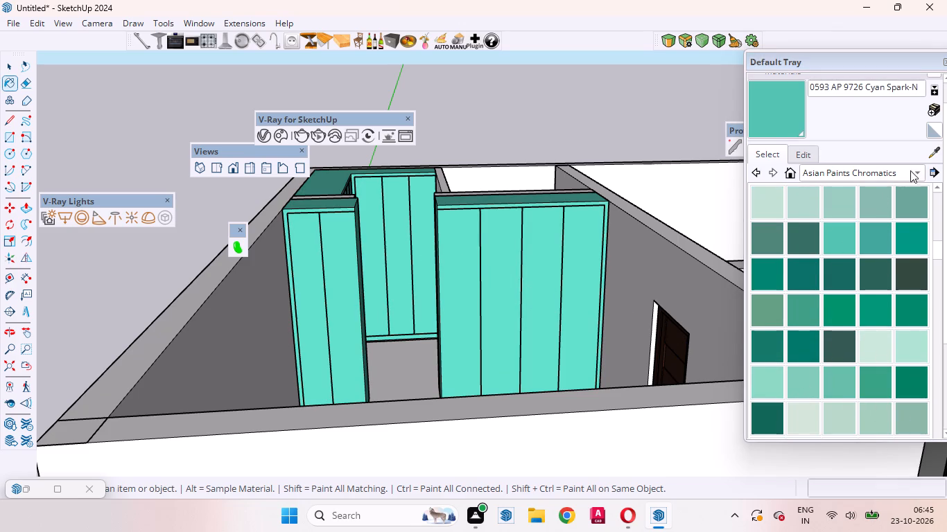
Create a new material that uses the SAGA GREEN image from the Downloads folder as its texture.
{"action": "left_click_drag", "start_coordinate": [928, 105], "coordinate": [928, 113]}
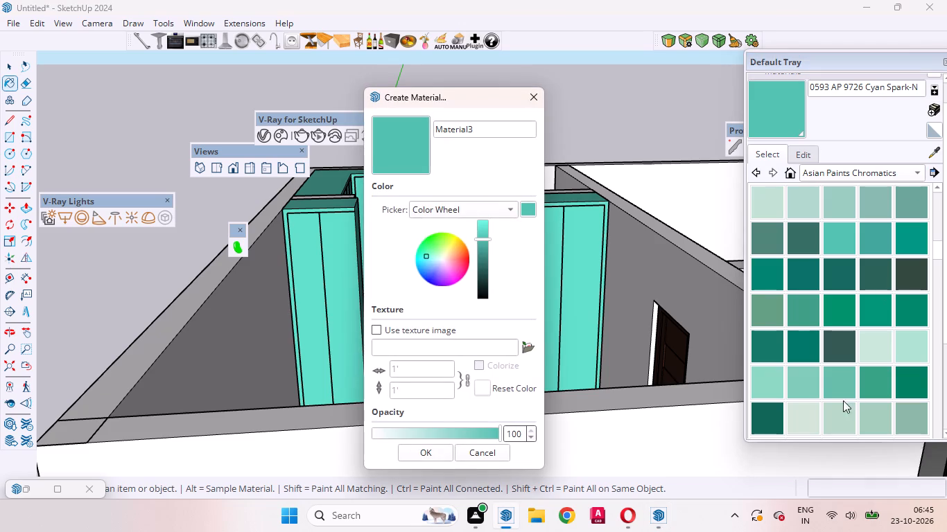
{"action": "left_click", "coordinate": [535, 347]}
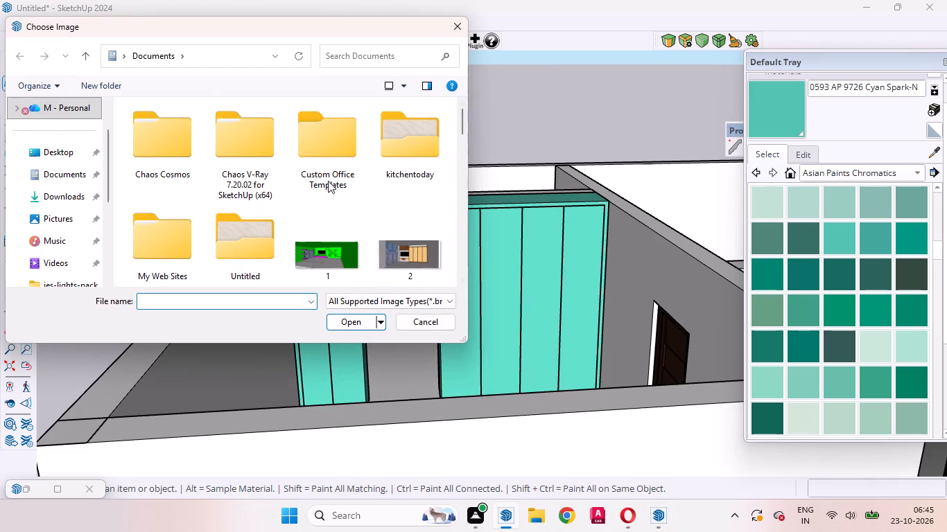
{"action": "left_click", "coordinate": [53, 194]}
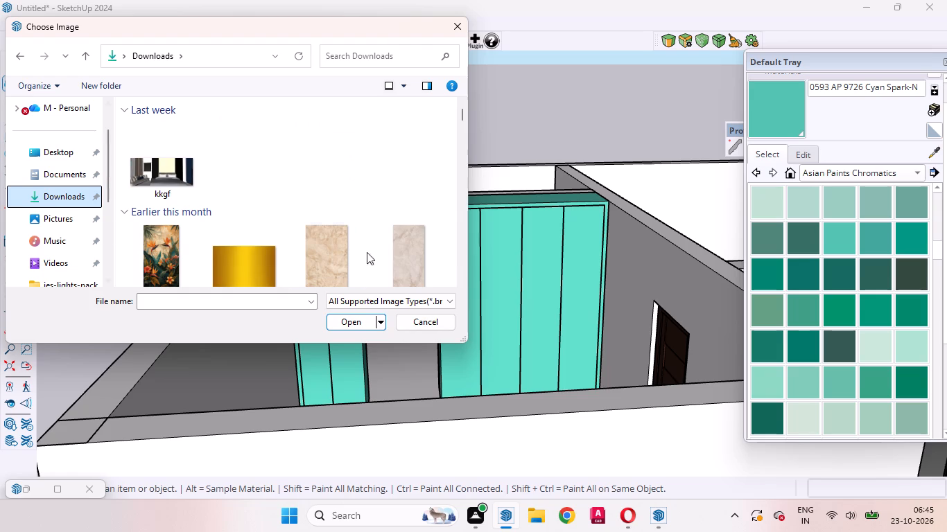
{"action": "scroll", "coordinate": [355, 229], "scroll_direction": "down", "scroll_amount": 7}
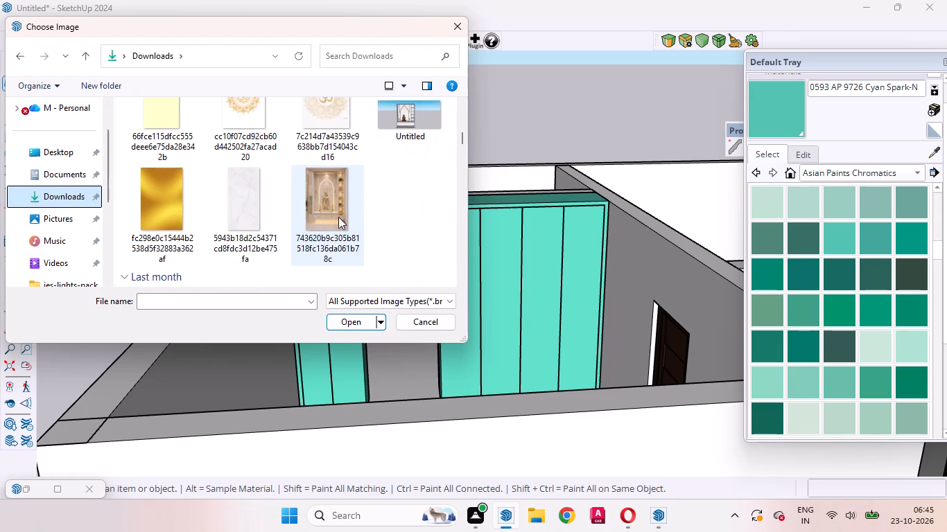
{"action": "scroll", "coordinate": [338, 217], "scroll_direction": "down", "scroll_amount": 3}
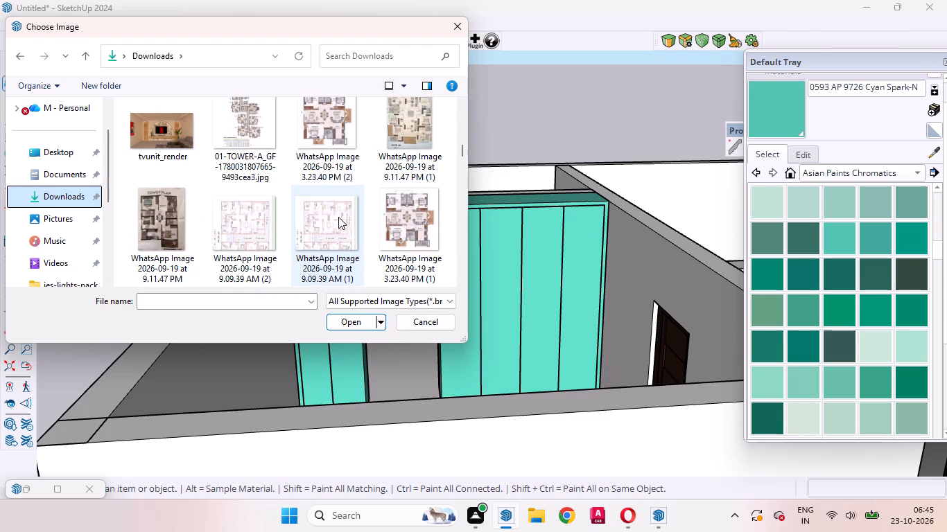
{"action": "scroll", "coordinate": [338, 217], "scroll_direction": "down", "scroll_amount": 6}
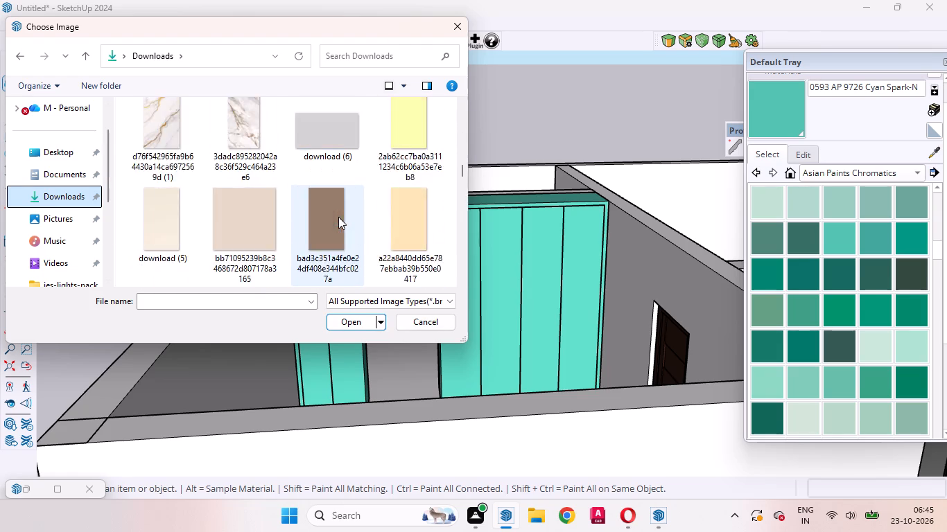
{"action": "scroll", "coordinate": [338, 217], "scroll_direction": "down", "scroll_amount": 2}
{"action": "scroll", "coordinate": [338, 217], "scroll_direction": "up", "scroll_amount": 5}
{"action": "scroll", "coordinate": [338, 217], "scroll_direction": "down", "scroll_amount": 6}
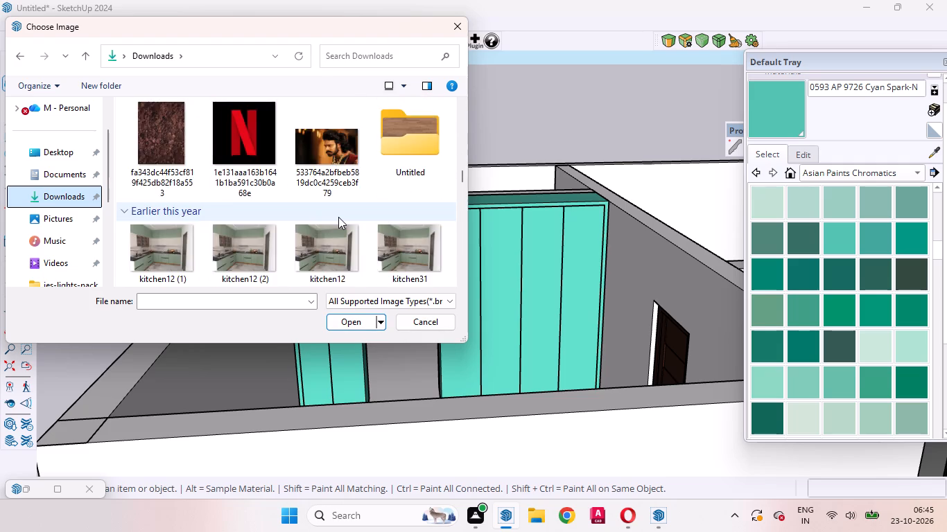
{"action": "scroll", "coordinate": [338, 217], "scroll_direction": "down", "scroll_amount": 2}
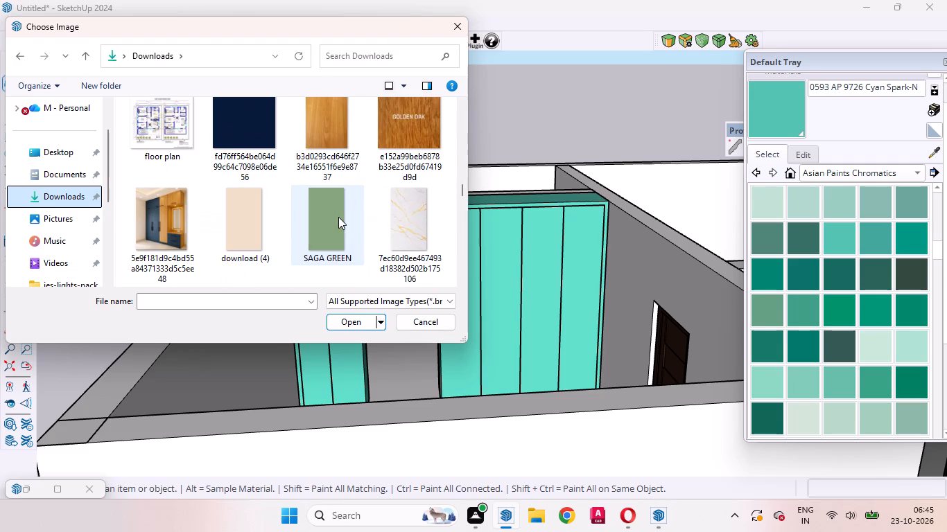
{"action": "left_click", "coordinate": [338, 217]}
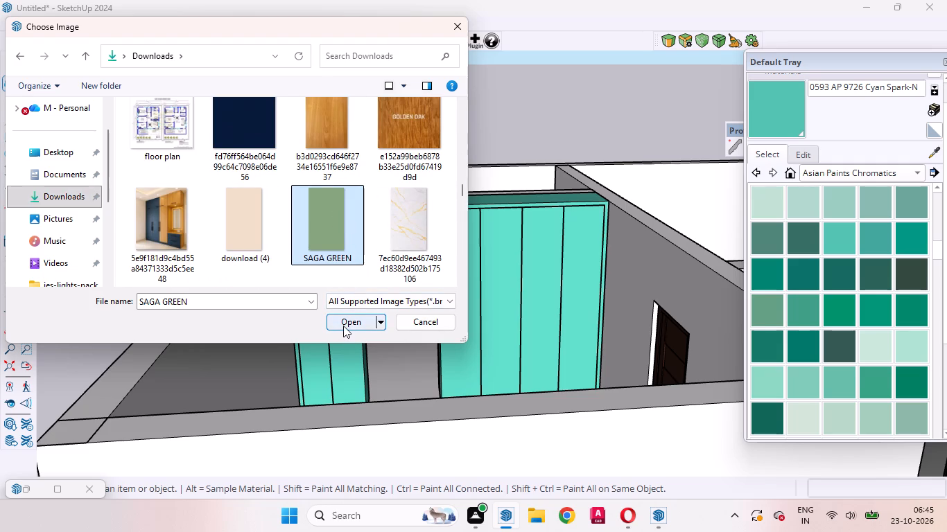
{"action": "left_click", "coordinate": [343, 326]}
{"action": "left_click", "coordinate": [421, 451]}
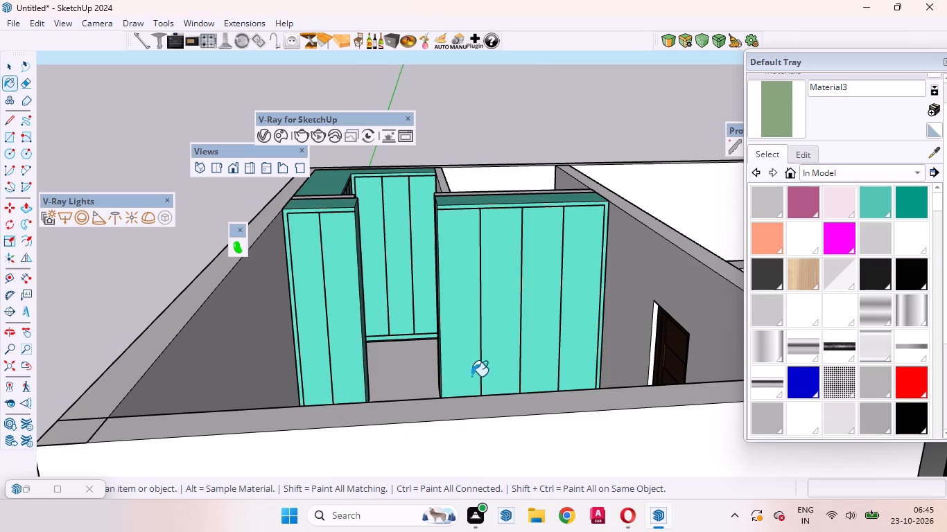
Paint the front wardrobes and the corner wardrobe with the new sage green image material.
{"action": "left_click", "coordinate": [500, 312]}
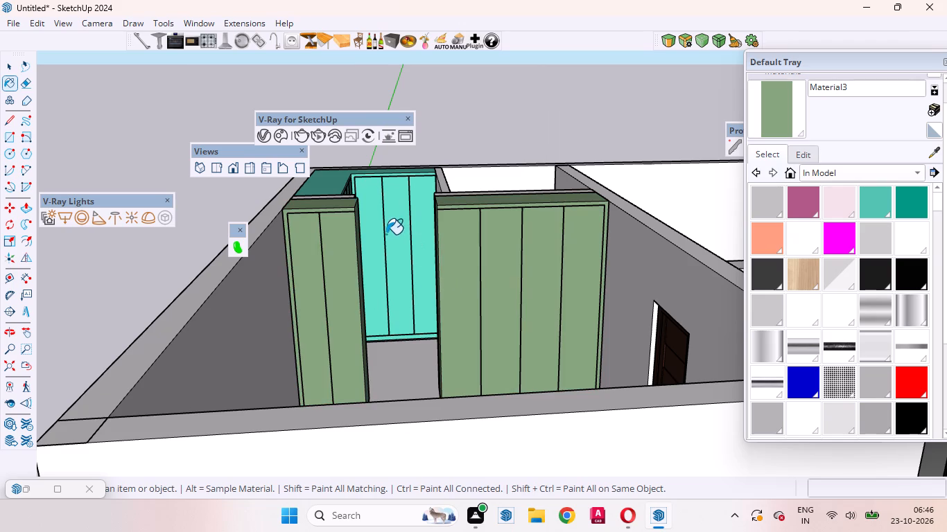
{"action": "left_click", "coordinate": [386, 233]}
Examine the sage green wardrobes up close and from several sides.
{"action": "middle_click_drag", "start_coordinate": [376, 283], "coordinate": [237, 327]}
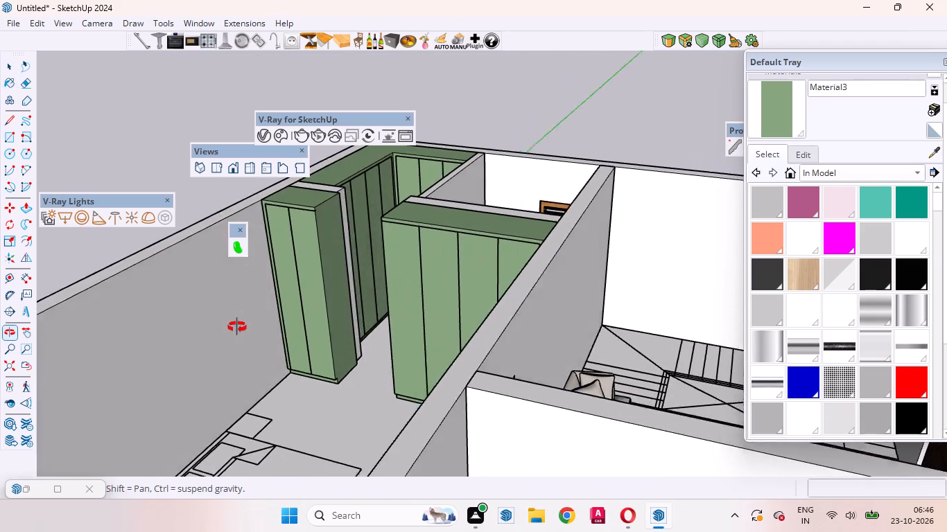
{"action": "middle_click_drag", "start_coordinate": [237, 327], "coordinate": [340, 342]}
{"action": "scroll", "coordinate": [491, 298], "scroll_direction": "up", "scroll_amount": 3}
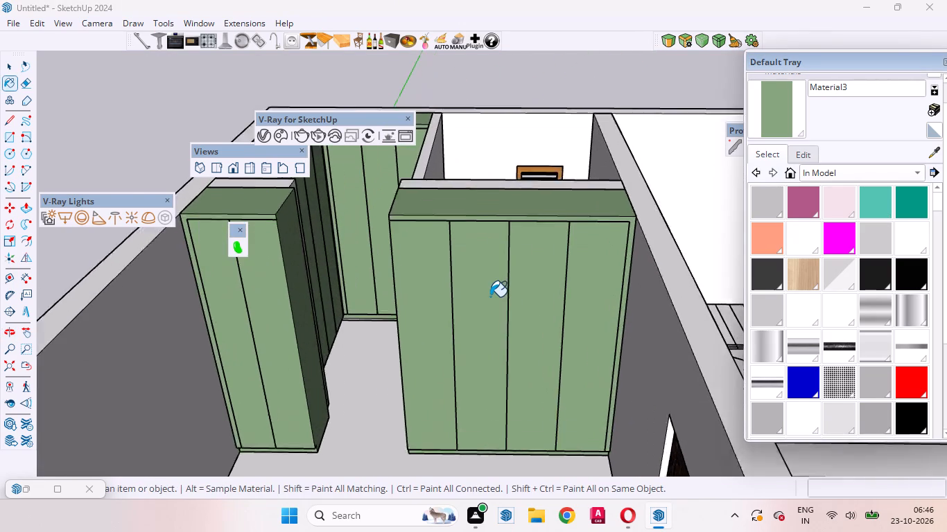
{"action": "scroll", "coordinate": [490, 296], "scroll_direction": "up", "scroll_amount": 11}
{"action": "scroll", "coordinate": [490, 296], "scroll_direction": "down", "scroll_amount": 8}
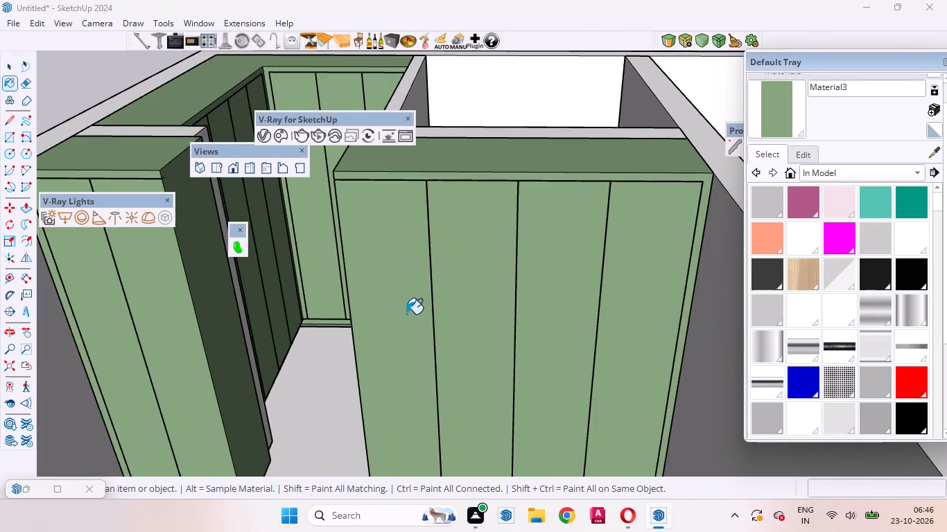
{"action": "middle_click_drag", "start_coordinate": [408, 314], "coordinate": [626, 325]}
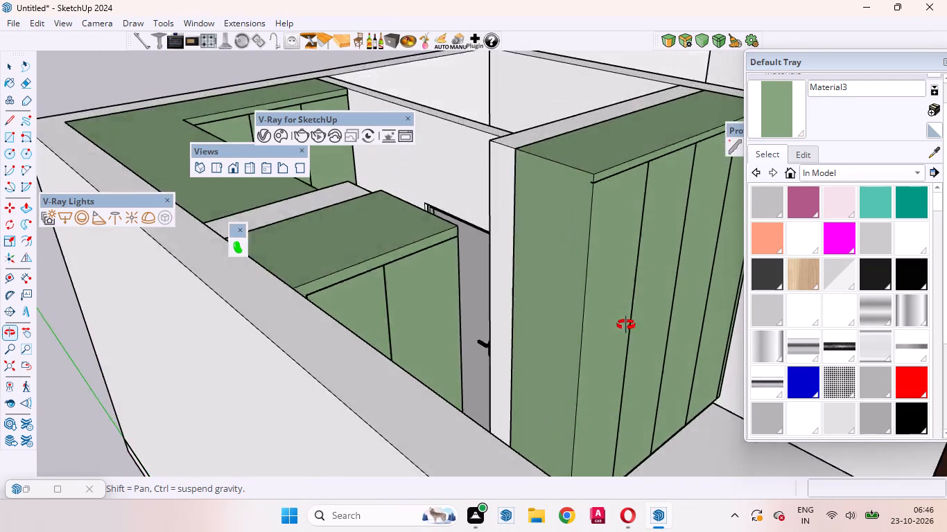
{"action": "middle_click_drag", "start_coordinate": [626, 325], "coordinate": [632, 339]}
{"action": "scroll", "coordinate": [626, 320], "scroll_direction": "down", "scroll_amount": 5}
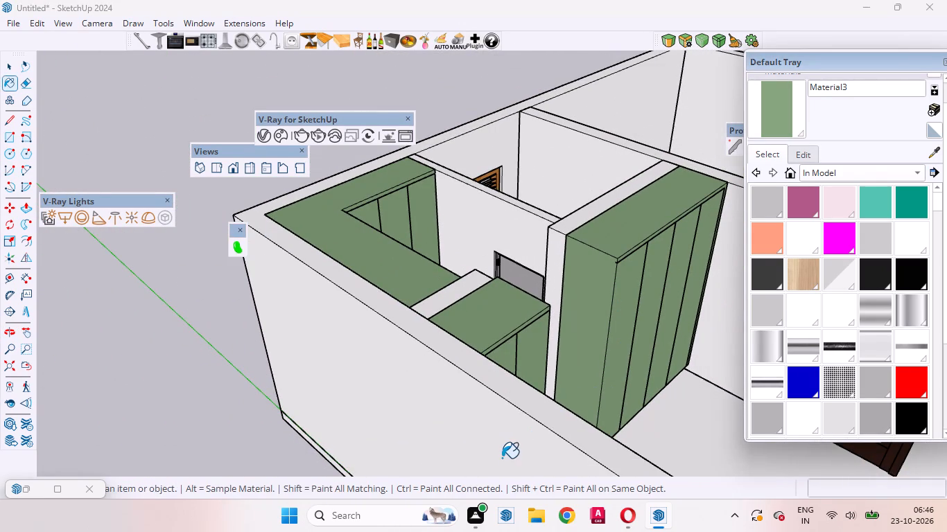
Open the front wardrobe group and repeat the last Push/Pull on the wide wardrobe's first two door faces.
{"action": "key", "text": "space"}
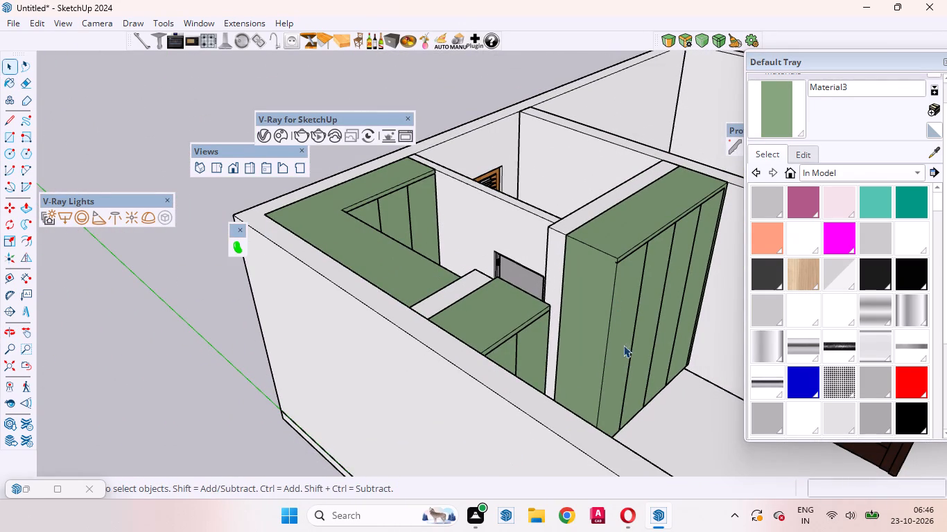
{"action": "left_click", "coordinate": [623, 317]}
{"action": "double_click", "coordinate": [623, 317]}
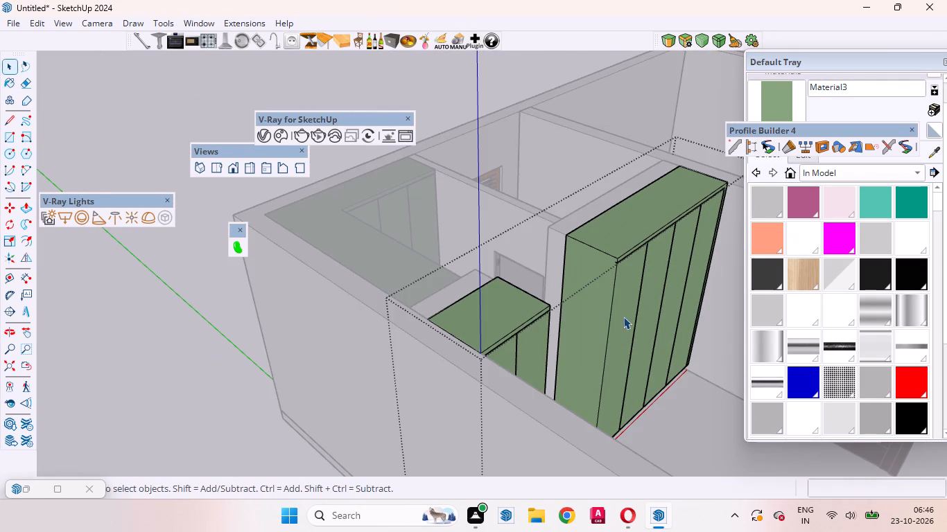
{"action": "left_click", "coordinate": [623, 317]}
{"action": "key", "text": "p"}
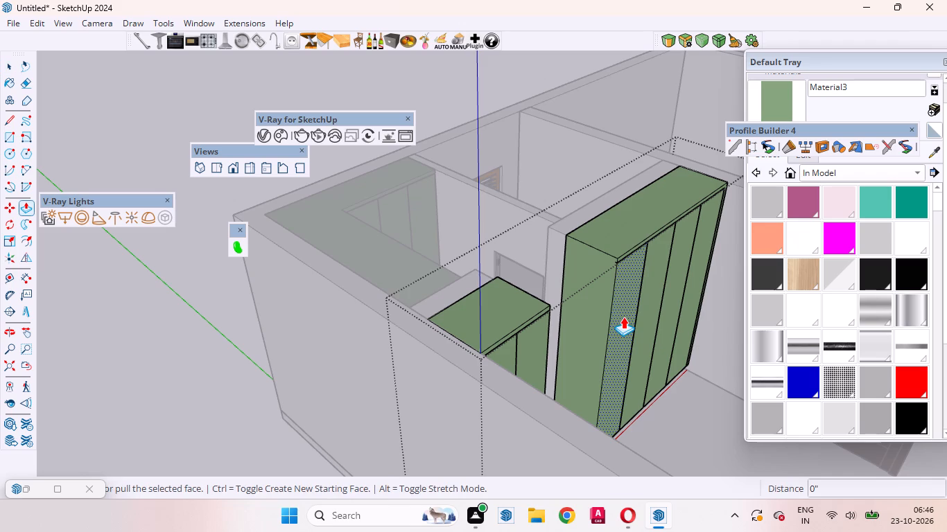
{"action": "double_click", "coordinate": [623, 317]}
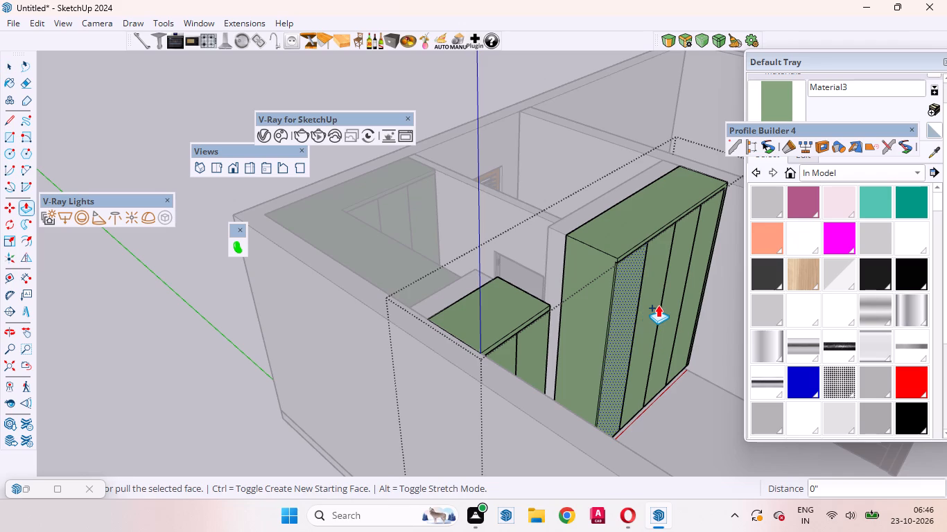
{"action": "double_click", "coordinate": [657, 303]}
Repeat the last Push/Pull on the front frame face above the wide wardrobe's doors.
{"action": "key", "text": "space"}
{"action": "scroll", "coordinate": [620, 258], "scroll_direction": "up", "scroll_amount": 4}
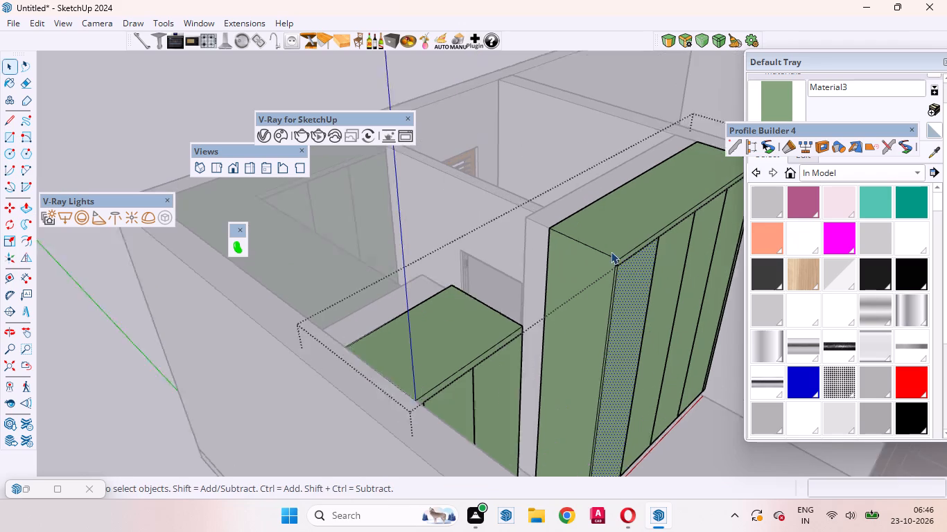
{"action": "scroll", "coordinate": [611, 251], "scroll_direction": "up", "scroll_amount": 20}
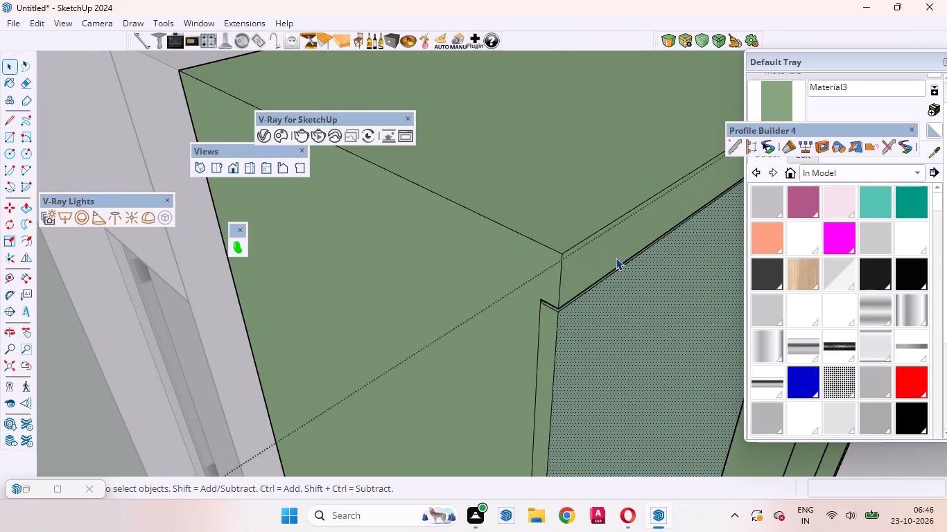
{"action": "left_click", "coordinate": [616, 258]}
{"action": "key", "text": "p"}
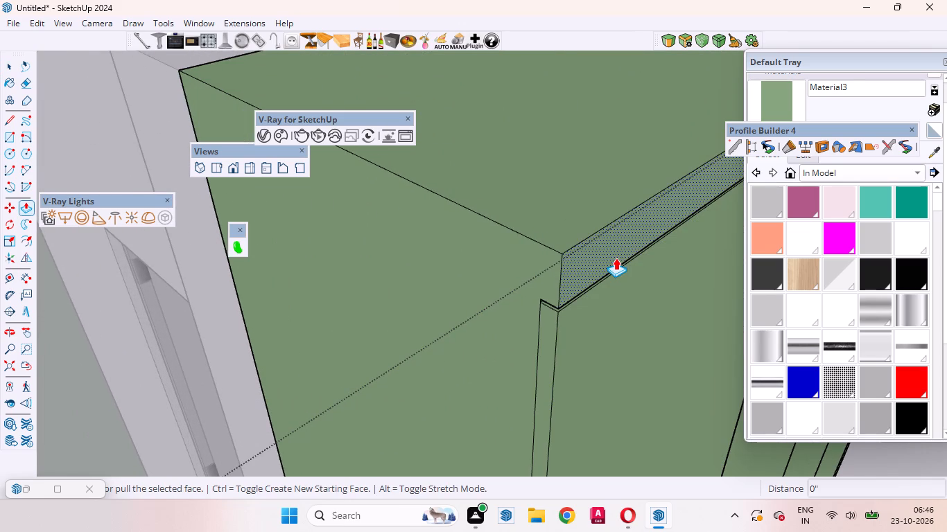
{"action": "double_click", "coordinate": [616, 258]}
{"action": "key", "text": "space"}
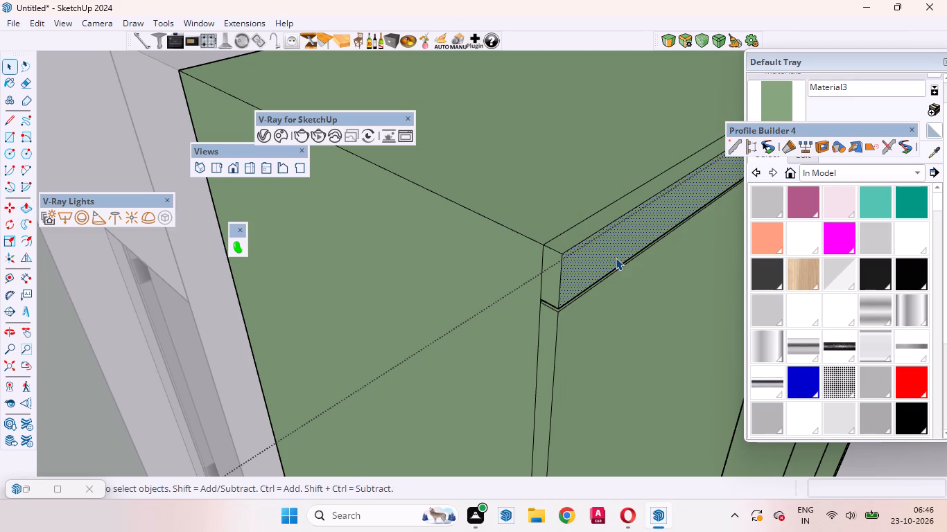
Repeat the last Push/Pull on the front frame face above the narrow two-door wardrobe's doors.
{"action": "scroll", "coordinate": [650, 252], "scroll_direction": "down", "scroll_amount": 20}
{"action": "scroll", "coordinate": [650, 252], "scroll_direction": "down", "scroll_amount": 1}
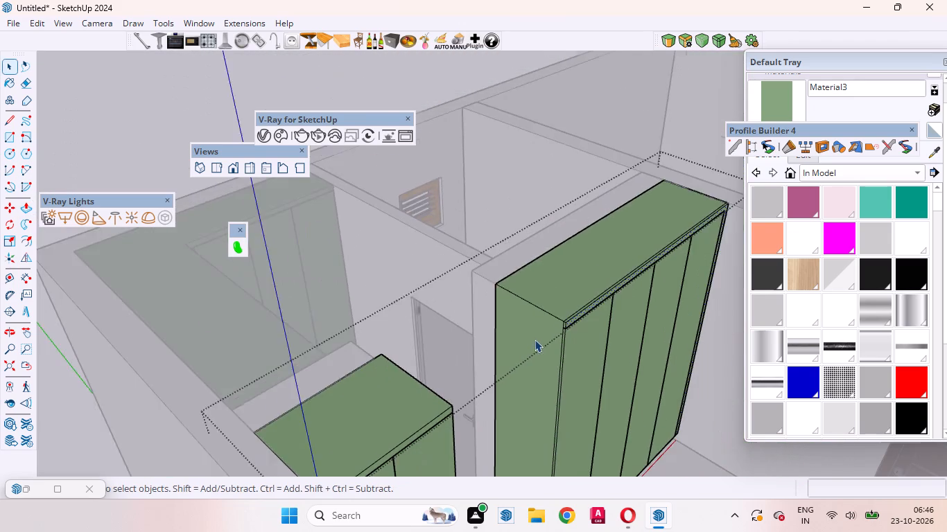
{"action": "middle_click_drag", "start_coordinate": [573, 382], "coordinate": [371, 438]}
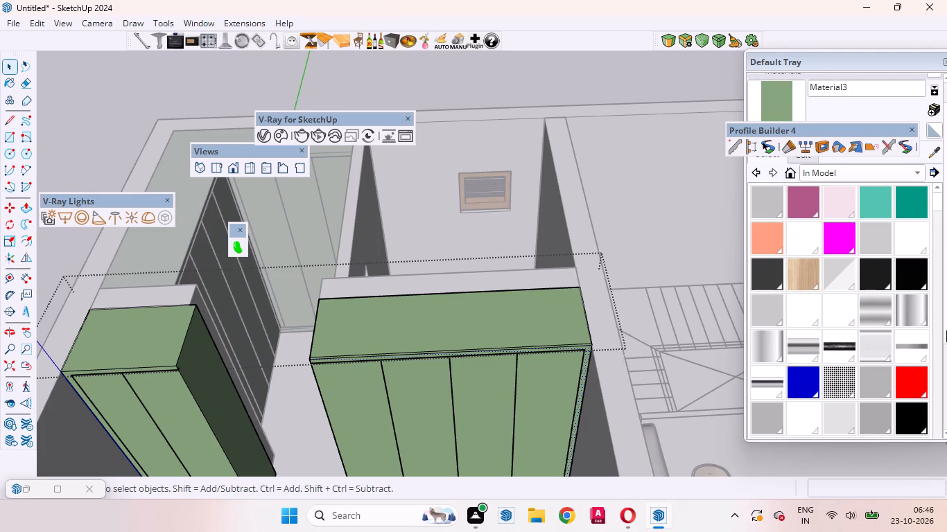
{"action": "scroll", "coordinate": [930, 384], "scroll_direction": "down", "scroll_amount": 4}
{"action": "scroll", "coordinate": [765, 457], "scroll_direction": "up", "scroll_amount": 1}
{"action": "scroll", "coordinate": [654, 416], "scroll_direction": "down", "scroll_amount": 4}
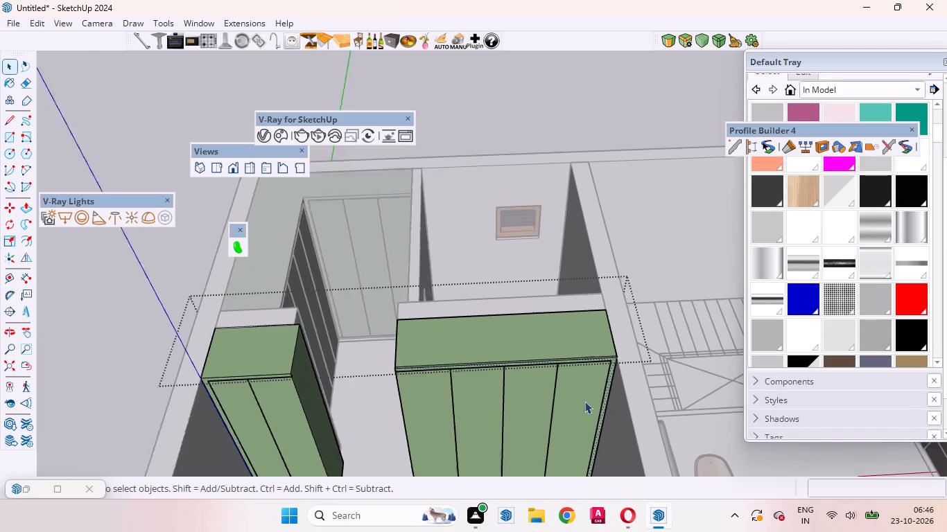
{"action": "scroll", "coordinate": [299, 387], "scroll_direction": "up", "scroll_amount": 15}
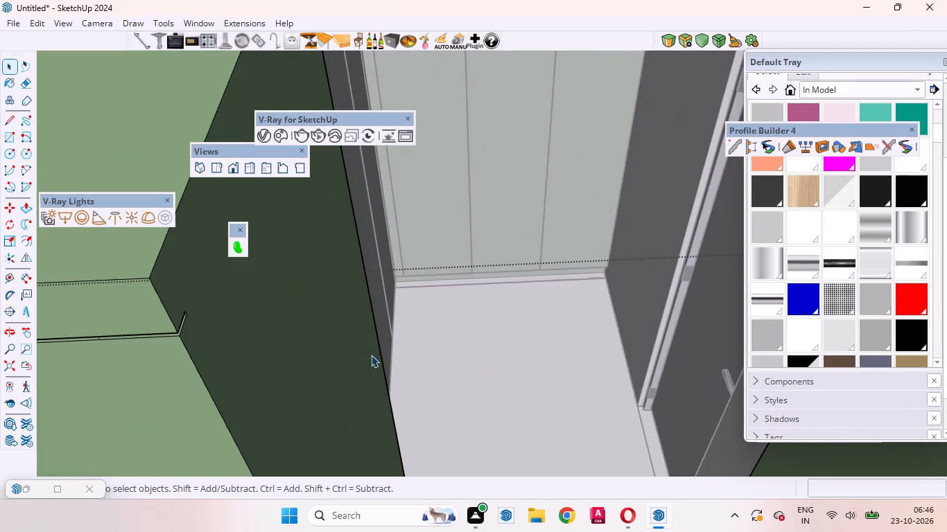
{"action": "scroll", "coordinate": [341, 343], "scroll_direction": "down", "scroll_amount": 3}
{"action": "scroll", "coordinate": [232, 328], "scroll_direction": "up", "scroll_amount": 2}
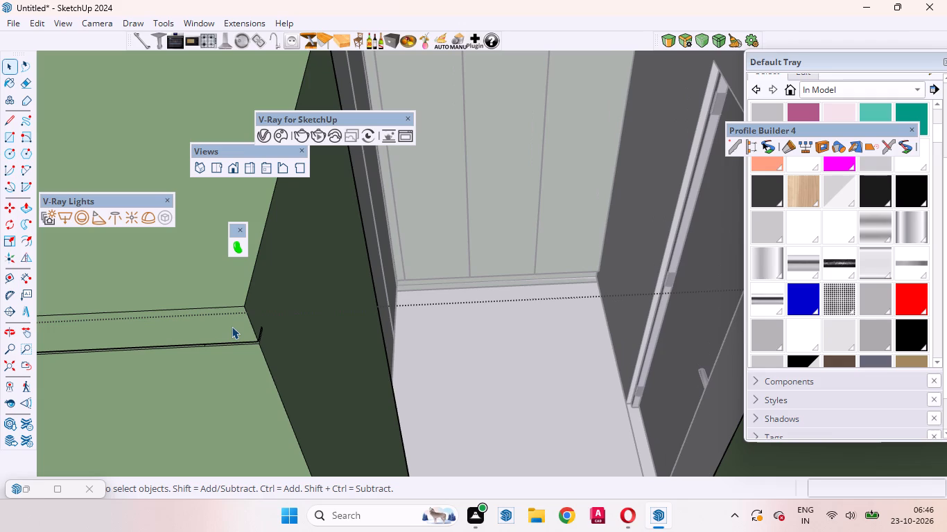
{"action": "left_click", "coordinate": [232, 326]}
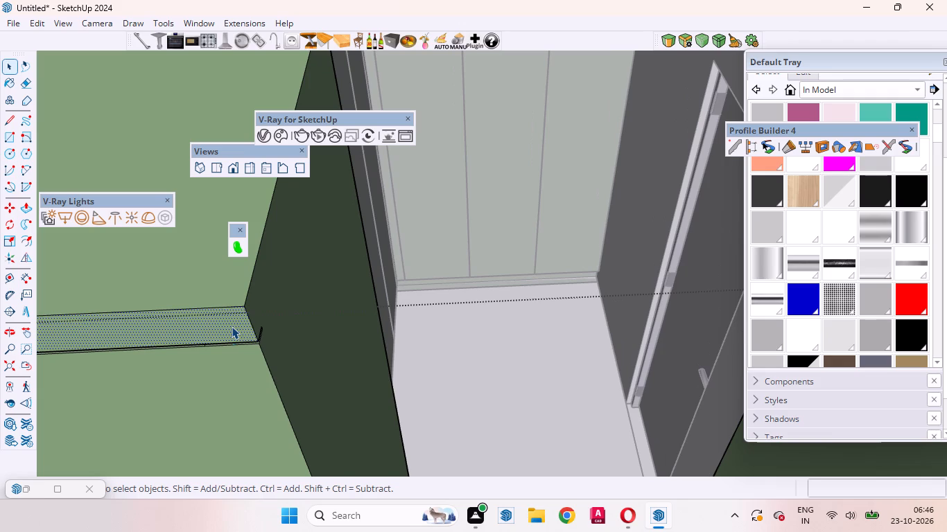
{"action": "key", "text": "p"}
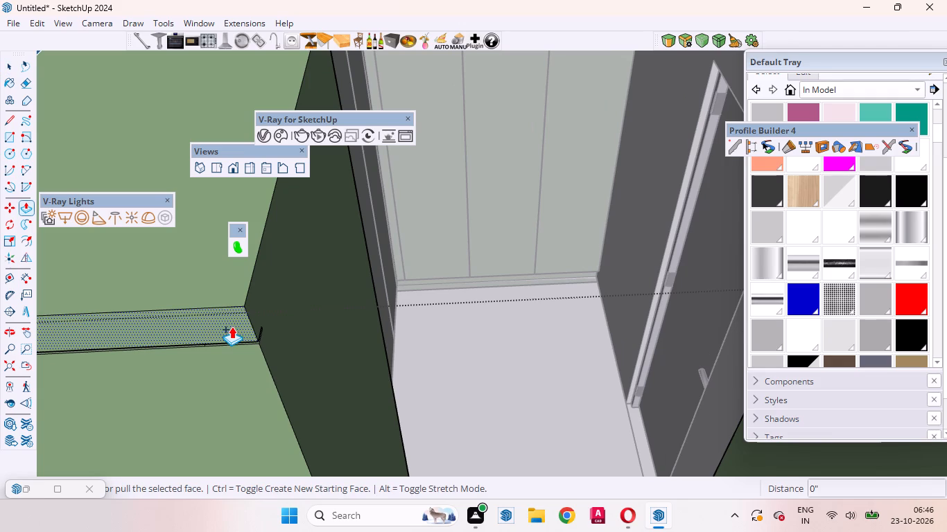
{"action": "double_click", "coordinate": [232, 326]}
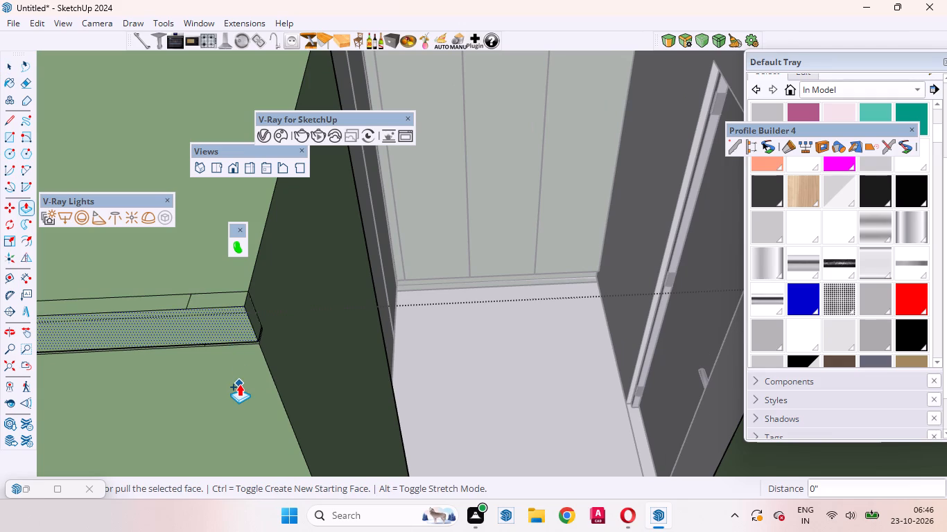
{"action": "key", "text": "space"}
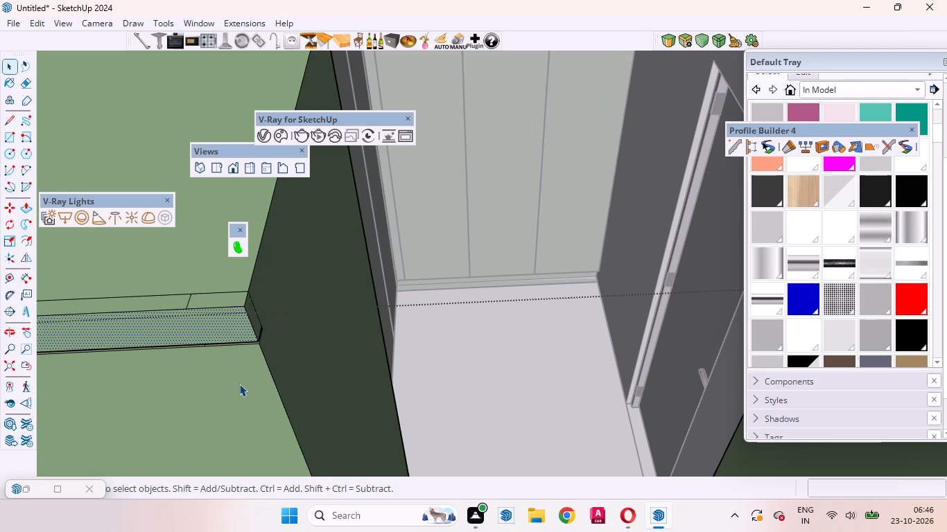
Repeat the last Push/Pull on the narrow wardrobe's door face nearest the wide wardrobe.
{"action": "left_click", "coordinate": [211, 409]}
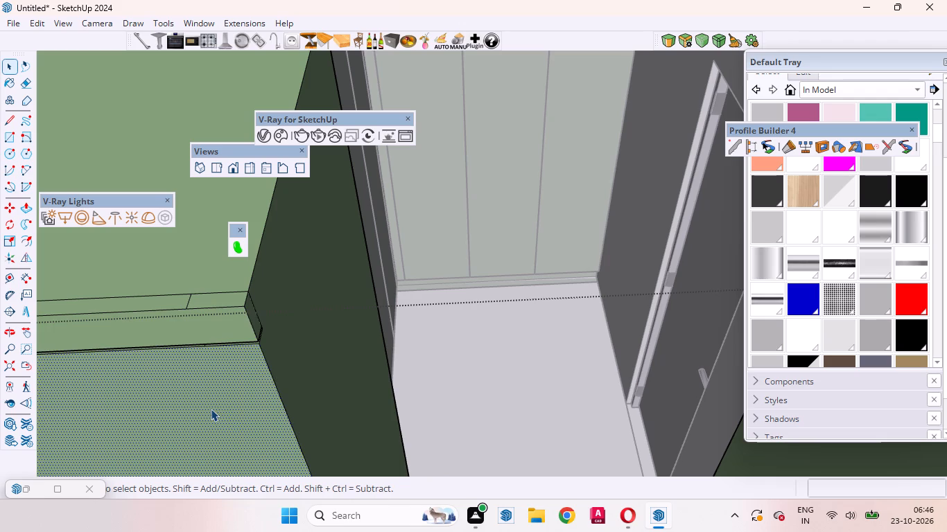
{"action": "key", "text": "p"}
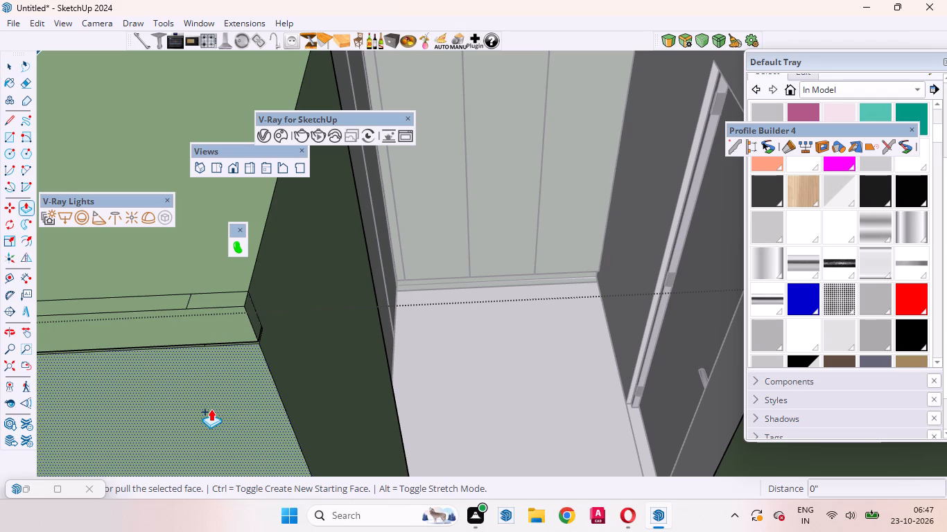
{"action": "double_click", "coordinate": [211, 409]}
{"action": "key", "text": "space"}
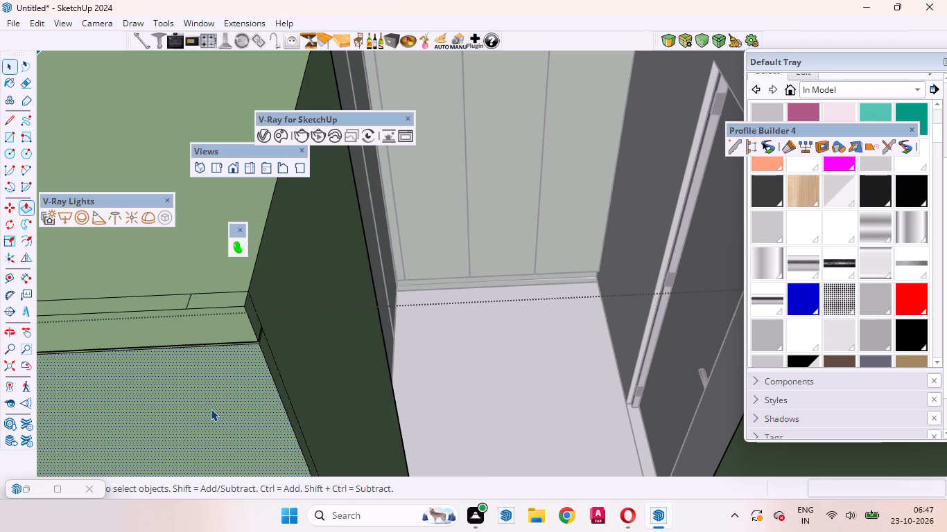
Delete the short stray edge across the top of the narrow wardrobe's front frame and close the wardrobe group.
{"action": "scroll", "coordinate": [636, 224], "scroll_direction": "down", "scroll_amount": 4}
{"action": "scroll", "coordinate": [180, 279], "scroll_direction": "up", "scroll_amount": 3}
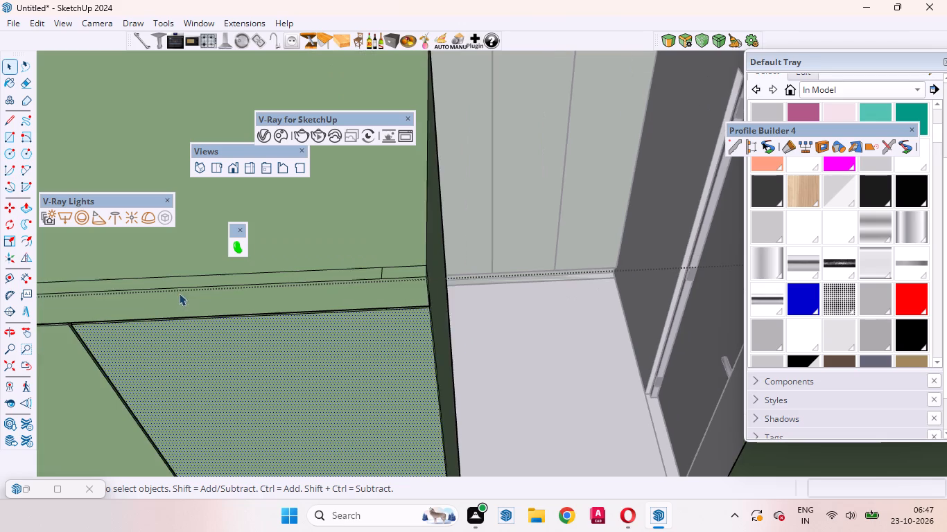
{"action": "scroll", "coordinate": [179, 293], "scroll_direction": "up", "scroll_amount": 3}
{"action": "scroll", "coordinate": [461, 260], "scroll_direction": "up", "scroll_amount": 1}
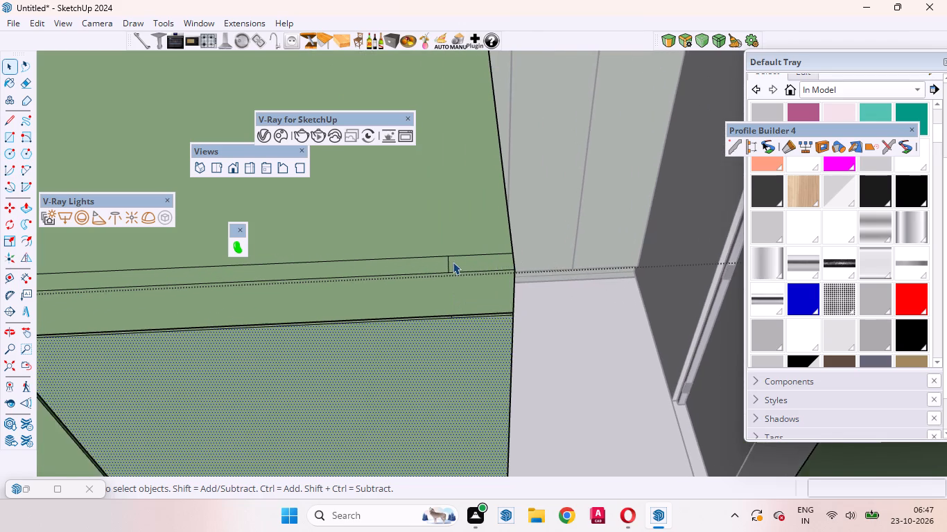
{"action": "scroll", "coordinate": [453, 262], "scroll_direction": "up", "scroll_amount": 10}
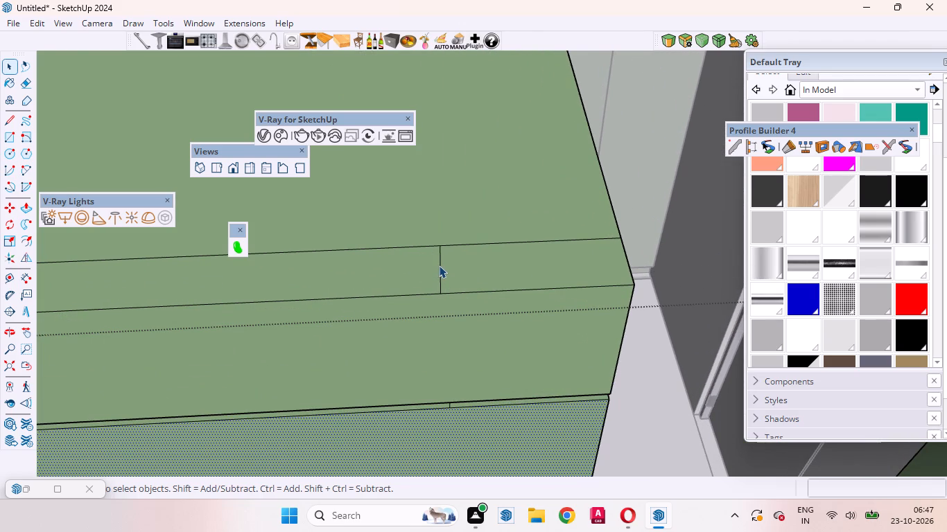
{"action": "left_click", "coordinate": [442, 265]}
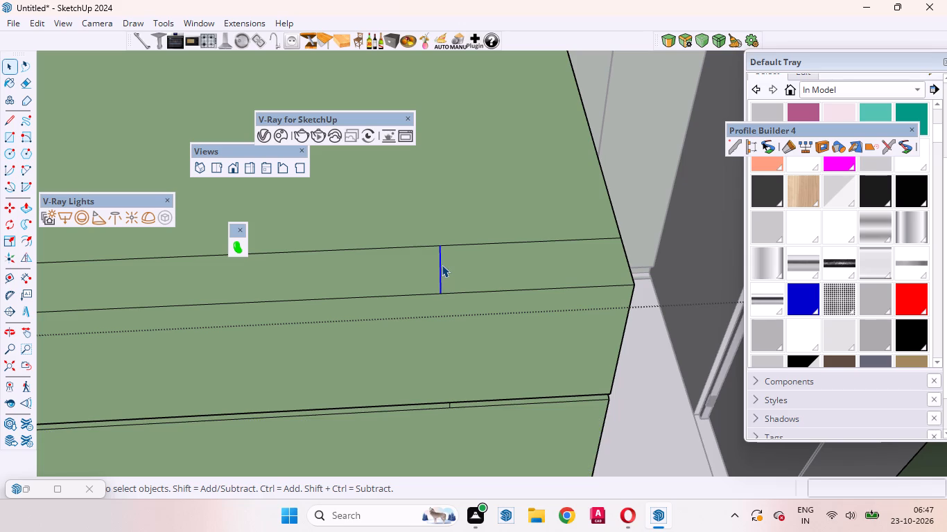
{"action": "key", "text": "Delete"}
{"action": "scroll", "coordinate": [426, 260], "scroll_direction": "down", "scroll_amount": 20}
{"action": "scroll", "coordinate": [426, 260], "scroll_direction": "down", "scroll_amount": 6}
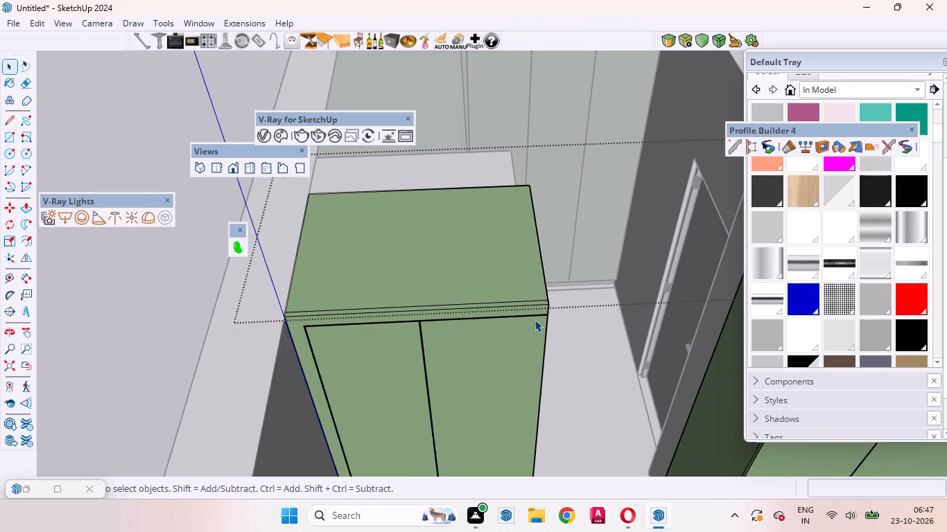
{"action": "middle_click_drag", "start_coordinate": [512, 332], "coordinate": [479, 332]}
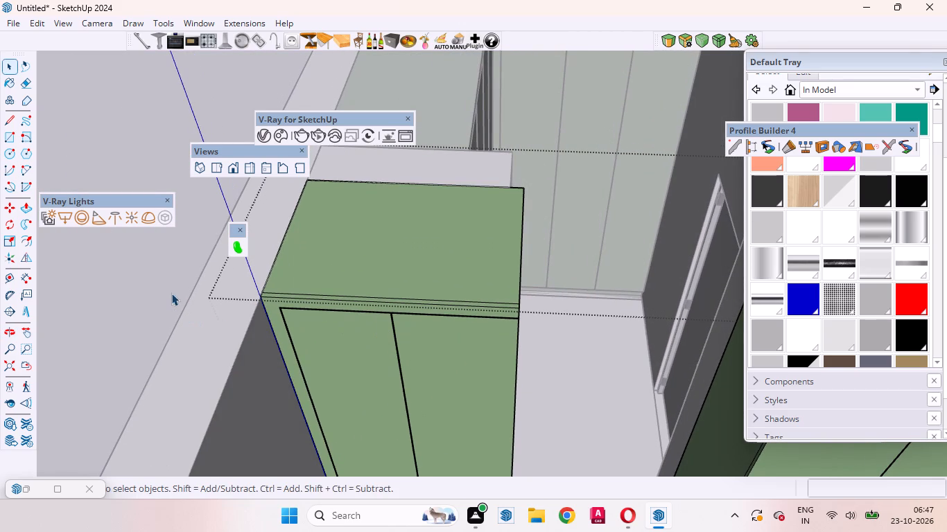
{"action": "left_click_drag", "start_coordinate": [171, 292], "coordinate": [180, 294]}
{"action": "scroll", "coordinate": [458, 295], "scroll_direction": "down", "scroll_amount": 10}
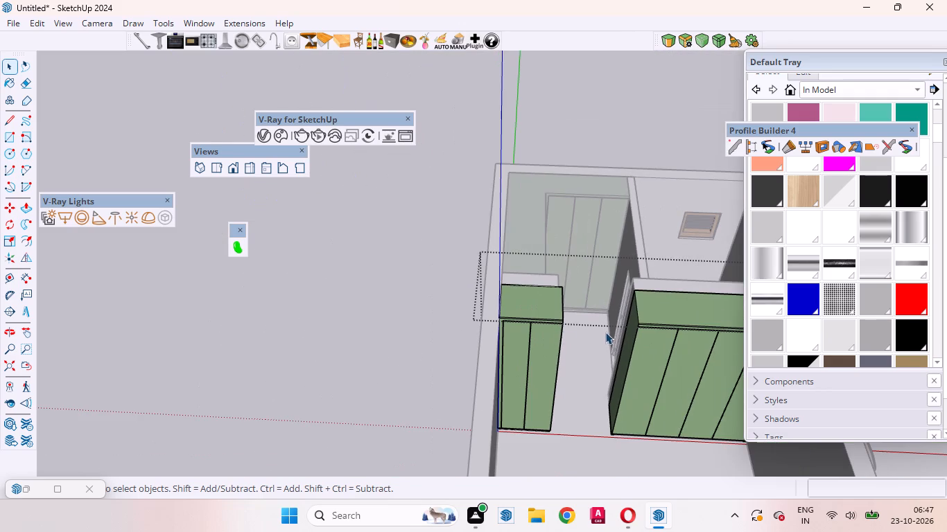
{"action": "left_click", "coordinate": [371, 319]}
Examine the corner wardrobe's doors, inner corner and top frame from several sides.
{"action": "scroll", "coordinate": [498, 304], "scroll_direction": "up", "scroll_amount": 4}
{"action": "scroll", "coordinate": [559, 331], "scroll_direction": "up", "scroll_amount": 4}
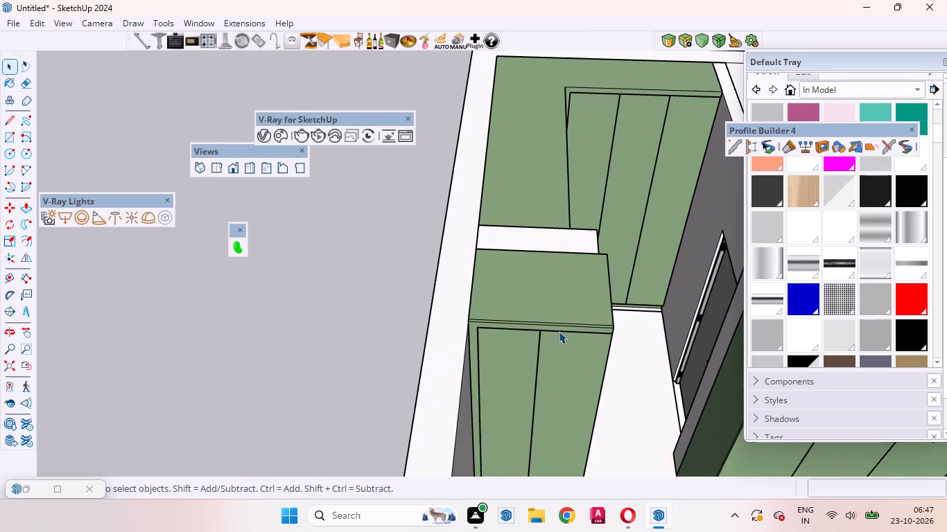
{"action": "scroll", "coordinate": [559, 327], "scroll_direction": "down", "scroll_amount": 5}
{"action": "scroll", "coordinate": [583, 186], "scroll_direction": "up", "scroll_amount": 6}
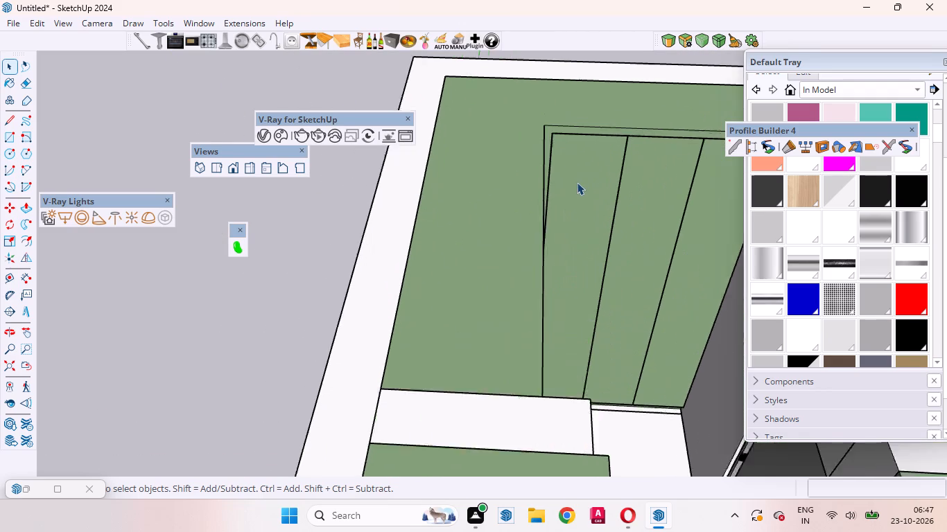
{"action": "scroll", "coordinate": [577, 182], "scroll_direction": "up", "scroll_amount": 2}
{"action": "middle_click_drag", "start_coordinate": [575, 190], "coordinate": [320, 136]}
{"action": "scroll", "coordinate": [345, 145], "scroll_direction": "down", "scroll_amount": 1}
{"action": "scroll", "coordinate": [384, 152], "scroll_direction": "up", "scroll_amount": 2}
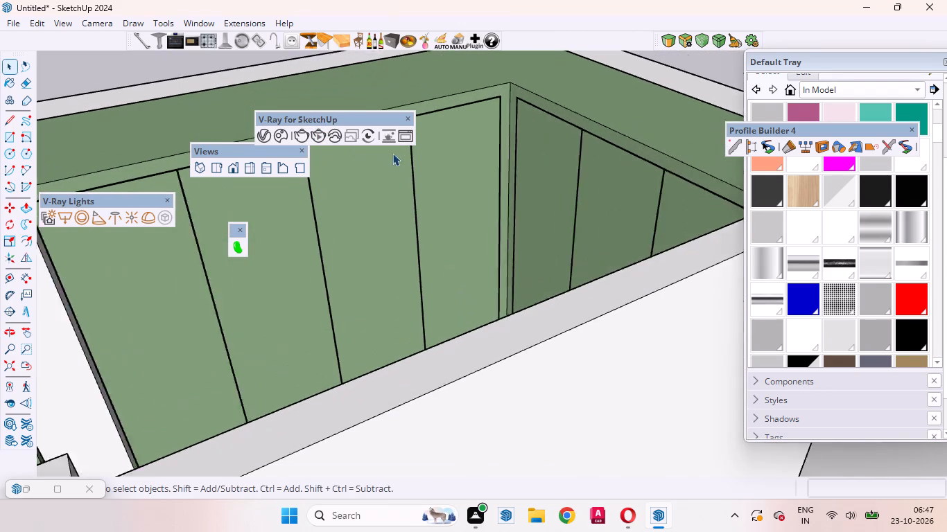
{"action": "scroll", "coordinate": [392, 153], "scroll_direction": "up", "scroll_amount": 1}
{"action": "scroll", "coordinate": [489, 157], "scroll_direction": "down", "scroll_amount": 3}
{"action": "scroll", "coordinate": [525, 163], "scroll_direction": "up", "scroll_amount": 7}
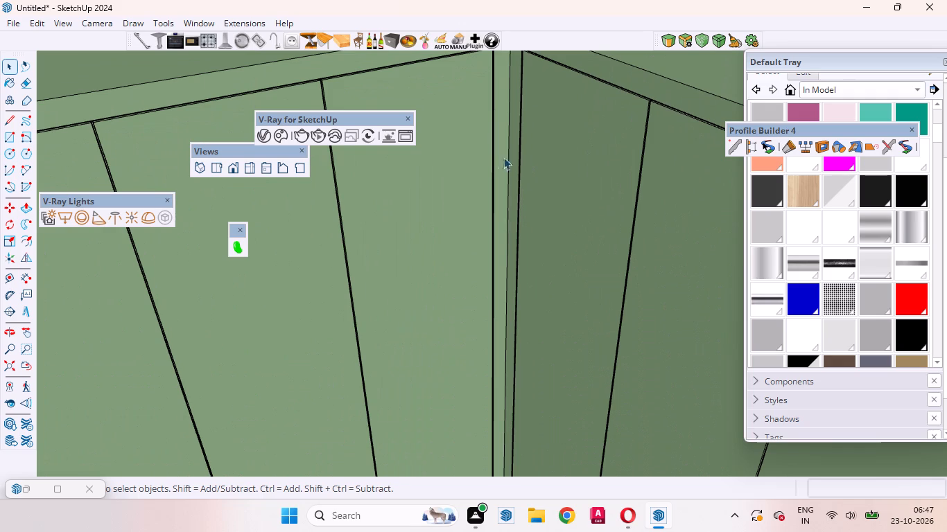
{"action": "middle_click_drag", "start_coordinate": [500, 165], "coordinate": [571, 211]}
{"action": "scroll", "coordinate": [582, 209], "scroll_direction": "down", "scroll_amount": 9}
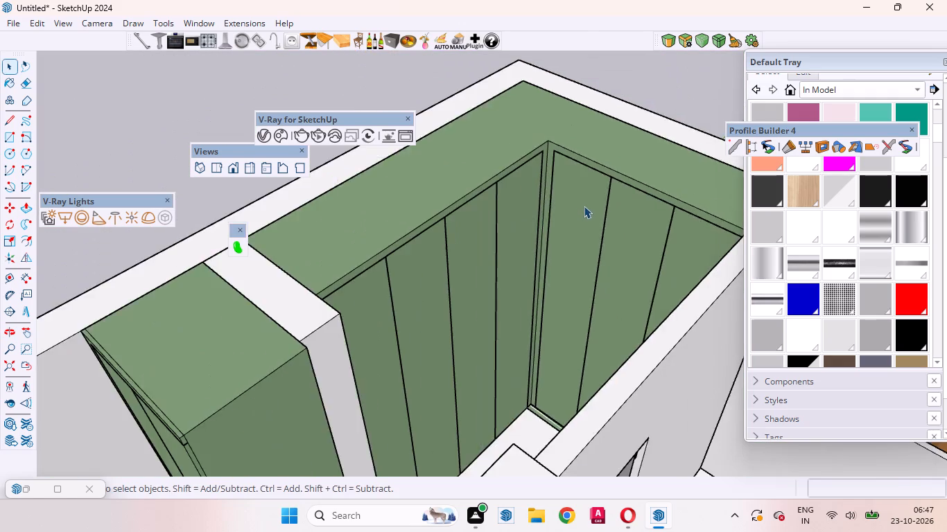
{"action": "scroll", "coordinate": [584, 206], "scroll_direction": "down", "scroll_amount": 4}
{"action": "scroll", "coordinate": [480, 213], "scroll_direction": "up", "scroll_amount": 4}
{"action": "scroll", "coordinate": [480, 213], "scroll_direction": "down", "scroll_amount": 3}
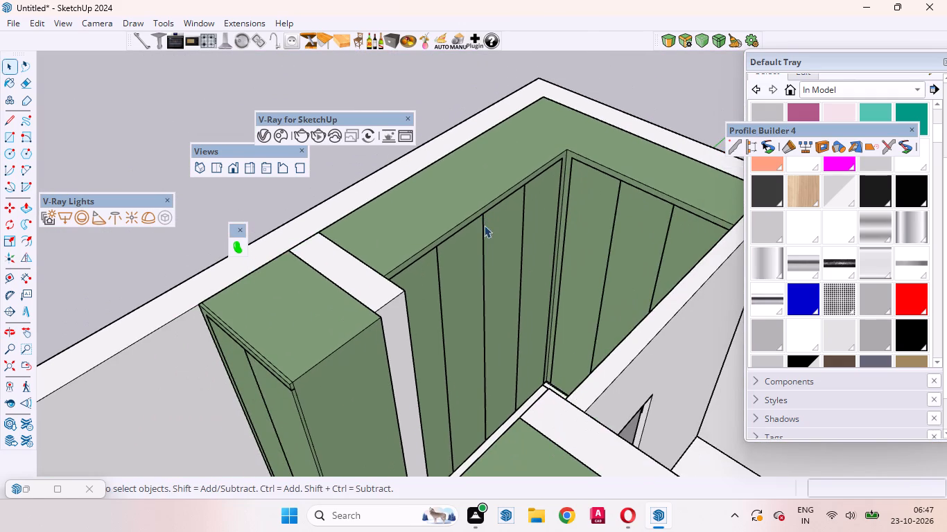
{"action": "scroll", "coordinate": [311, 406], "scroll_direction": "up", "scroll_amount": 7}
{"action": "scroll", "coordinate": [316, 404], "scroll_direction": "down", "scroll_amount": 5}
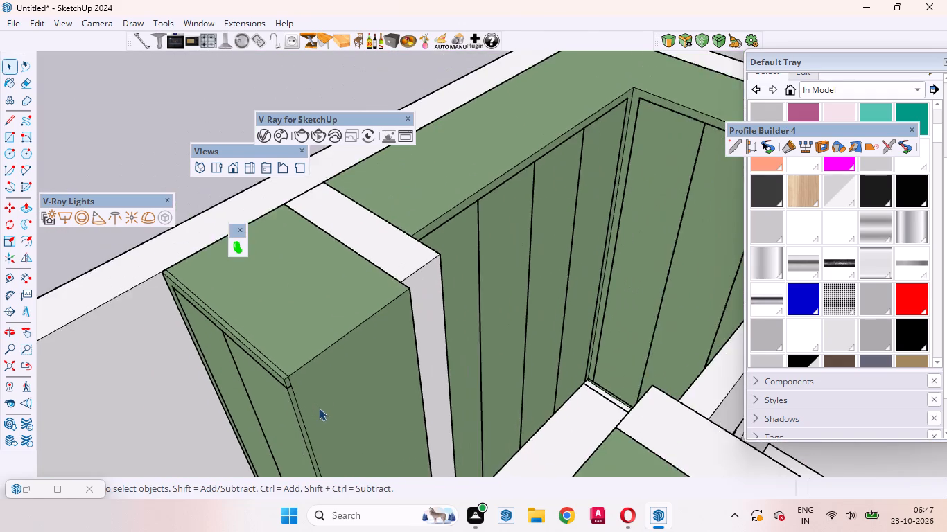
Delete the short stray edge across the thin strip above the narrow two-door sage green wardrobe's doors and close the wardrobe group.
{"action": "scroll", "coordinate": [277, 408], "scroll_direction": "up", "scroll_amount": 9}
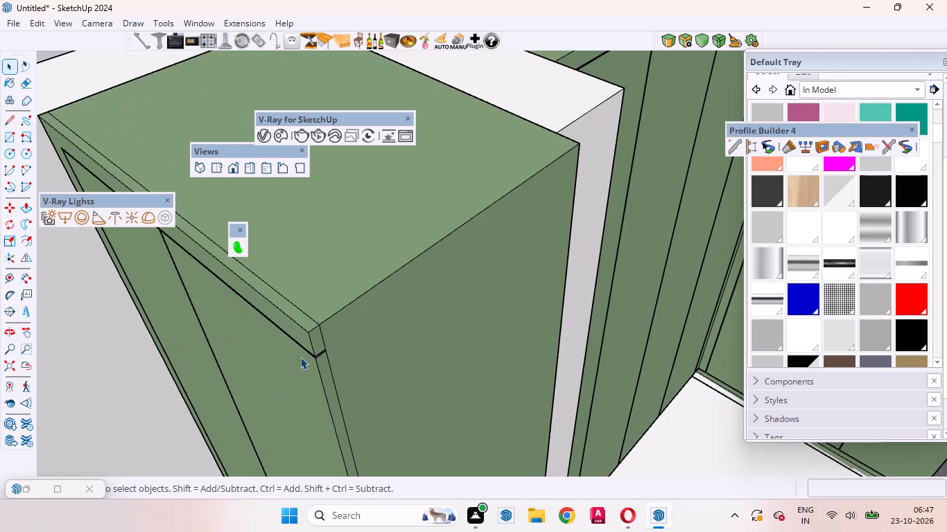
{"action": "scroll", "coordinate": [300, 357], "scroll_direction": "up", "scroll_amount": 14}
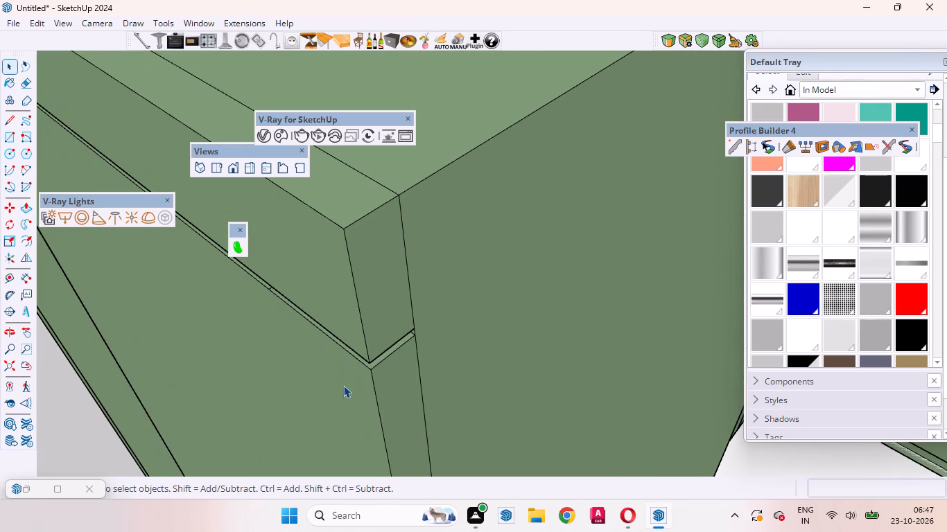
{"action": "middle_click_drag", "start_coordinate": [349, 381], "coordinate": [397, 296]}
{"action": "scroll", "coordinate": [286, 318], "scroll_direction": "up", "scroll_amount": 9}
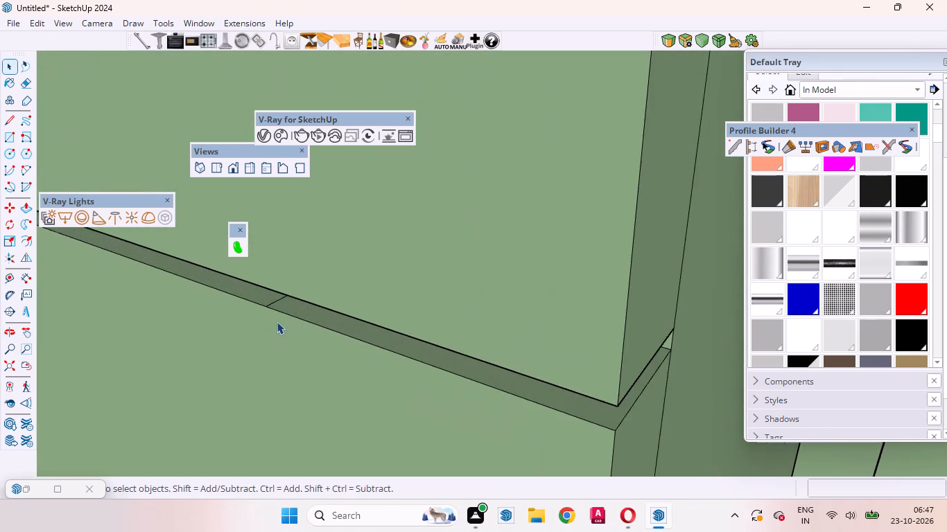
{"action": "scroll", "coordinate": [277, 321], "scroll_direction": "up", "scroll_amount": 10}
{"action": "middle_click_drag", "start_coordinate": [261, 300], "coordinate": [315, 394]}
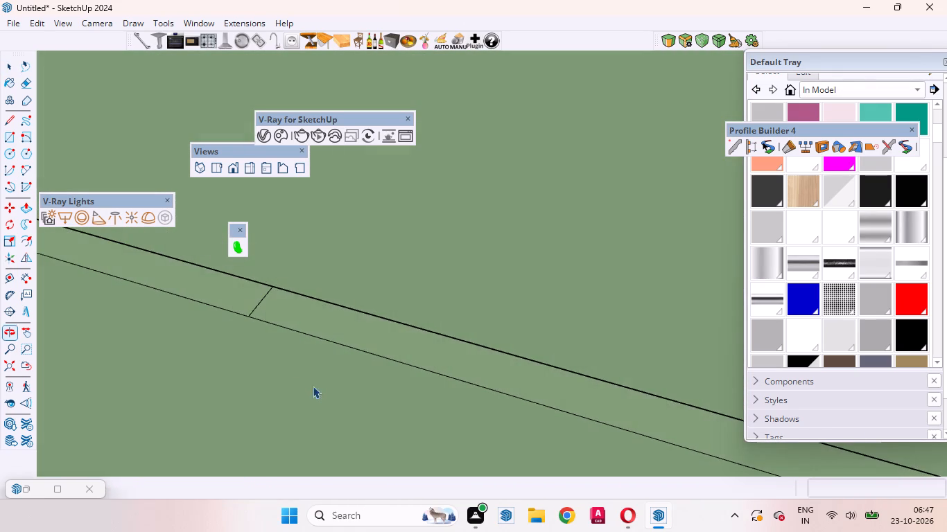
{"action": "scroll", "coordinate": [248, 331], "scroll_direction": "up", "scroll_amount": 3}
{"action": "scroll", "coordinate": [272, 258], "scroll_direction": "up", "scroll_amount": 4}
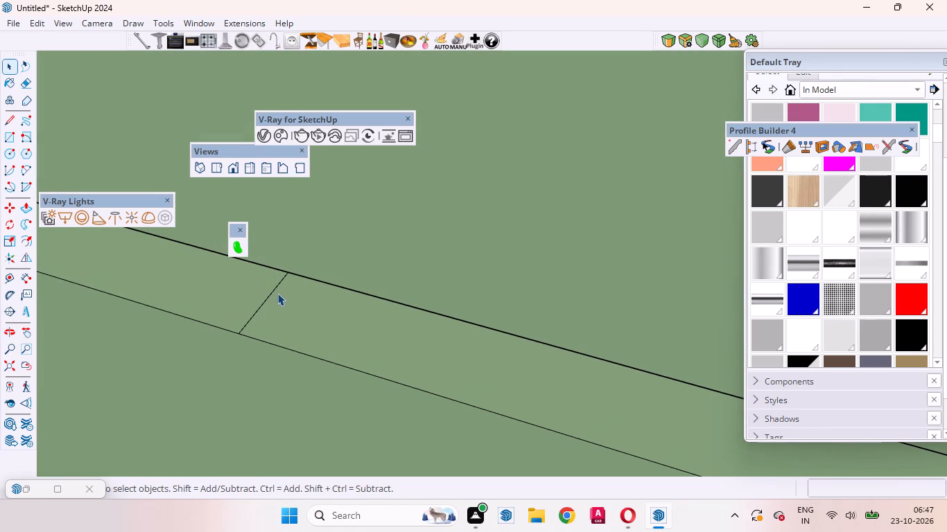
{"action": "left_click", "coordinate": [271, 294]}
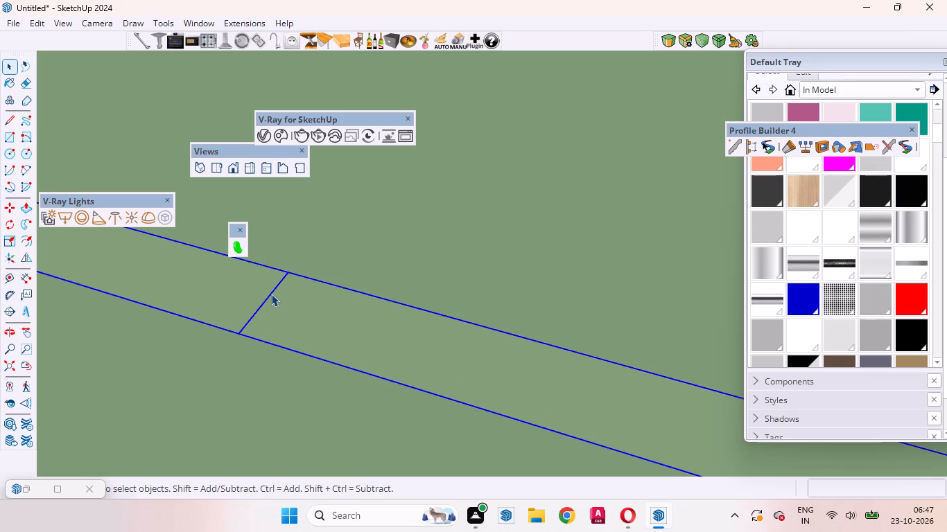
{"action": "double_click", "coordinate": [271, 294]}
{"action": "left_click", "coordinate": [272, 294]}
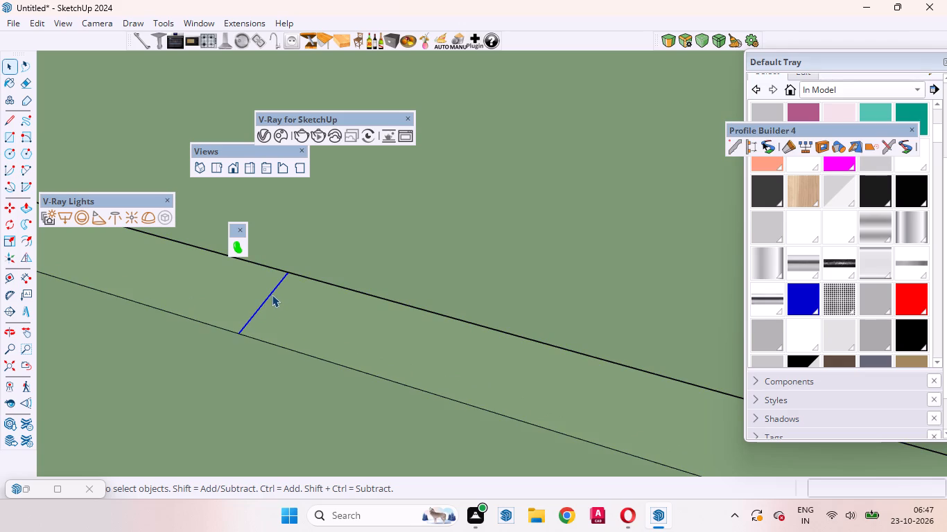
{"action": "key", "text": "Delete"}
{"action": "scroll", "coordinate": [663, 294], "scroll_direction": "down", "scroll_amount": 3}
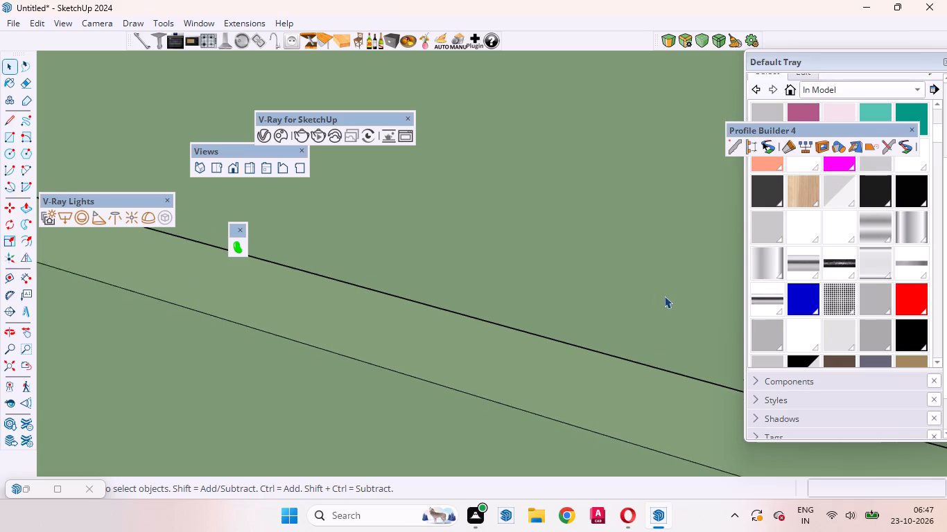
{"action": "scroll", "coordinate": [664, 296], "scroll_direction": "down", "scroll_amount": 20}
{"action": "scroll", "coordinate": [664, 296], "scroll_direction": "down", "scroll_amount": 16}
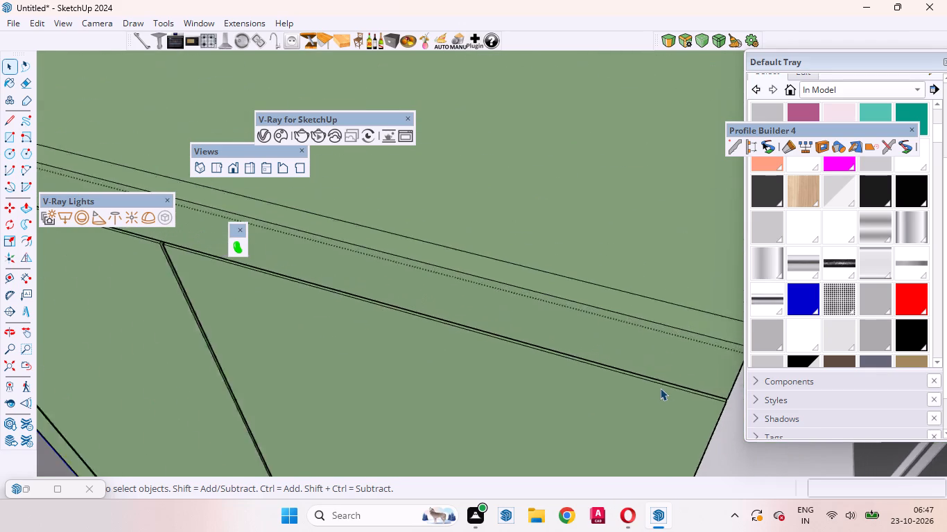
{"action": "scroll", "coordinate": [660, 388], "scroll_direction": "down", "scroll_amount": 7}
{"action": "scroll", "coordinate": [632, 371], "scroll_direction": "down", "scroll_amount": 15}
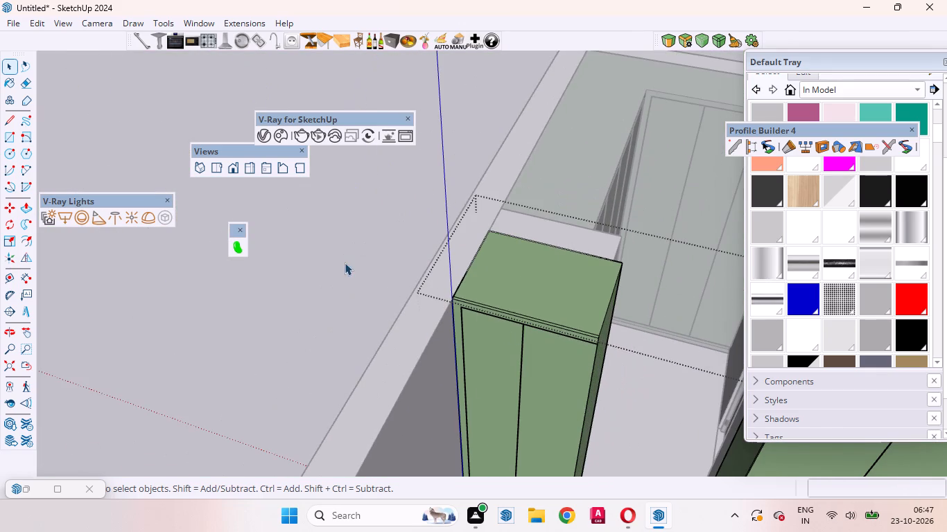
{"action": "left_click", "coordinate": [336, 256]}
Examine the sage green wardrobes and surrounding walls, checking the bathroom partition, outer wall and bedroom dividing wall as separate selections.
{"action": "scroll", "coordinate": [473, 334], "scroll_direction": "down", "scroll_amount": 9}
{"action": "middle_click_drag", "start_coordinate": [516, 376], "coordinate": [776, 360]}
{"action": "scroll", "coordinate": [516, 376], "scroll_direction": "up", "scroll_amount": 1}
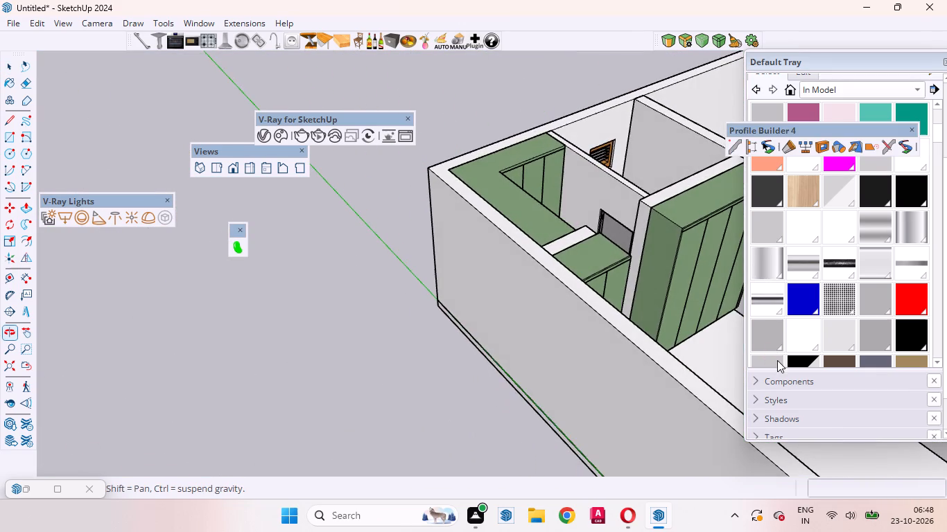
{"action": "scroll", "coordinate": [657, 202], "scroll_direction": "up", "scroll_amount": 8}
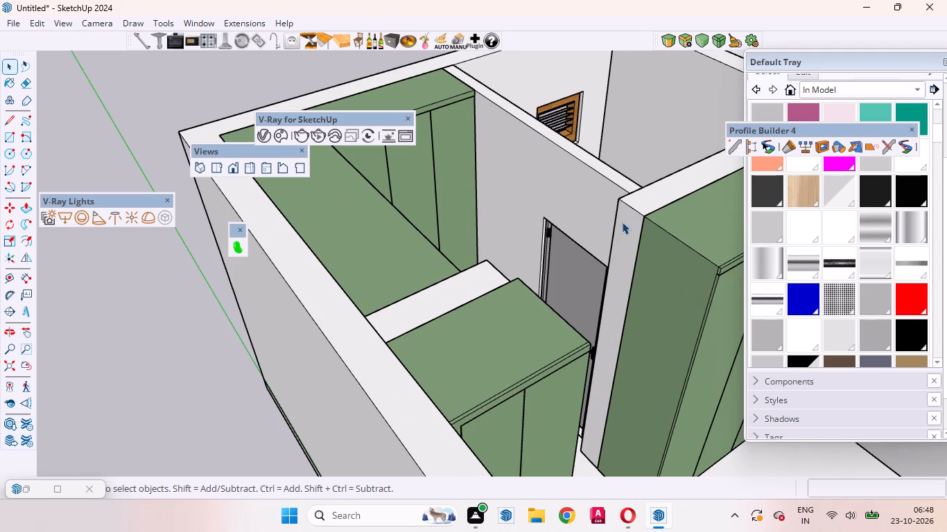
{"action": "left_click", "coordinate": [622, 222]}
{"action": "left_click", "coordinate": [596, 204]}
{"action": "middle_click_drag", "start_coordinate": [596, 236], "coordinate": [599, 274]}
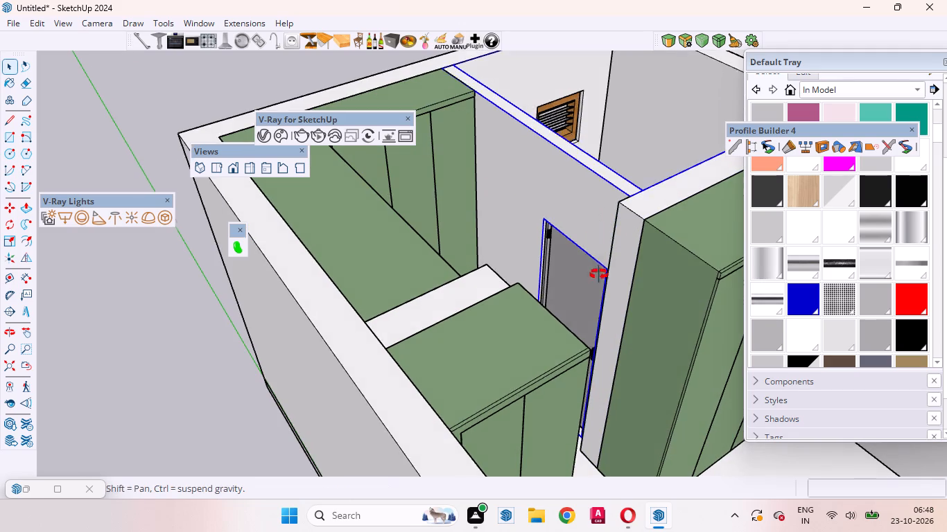
{"action": "middle_click_drag", "start_coordinate": [599, 274], "coordinate": [661, 346]}
{"action": "scroll", "coordinate": [663, 339], "scroll_direction": "down", "scroll_amount": 8}
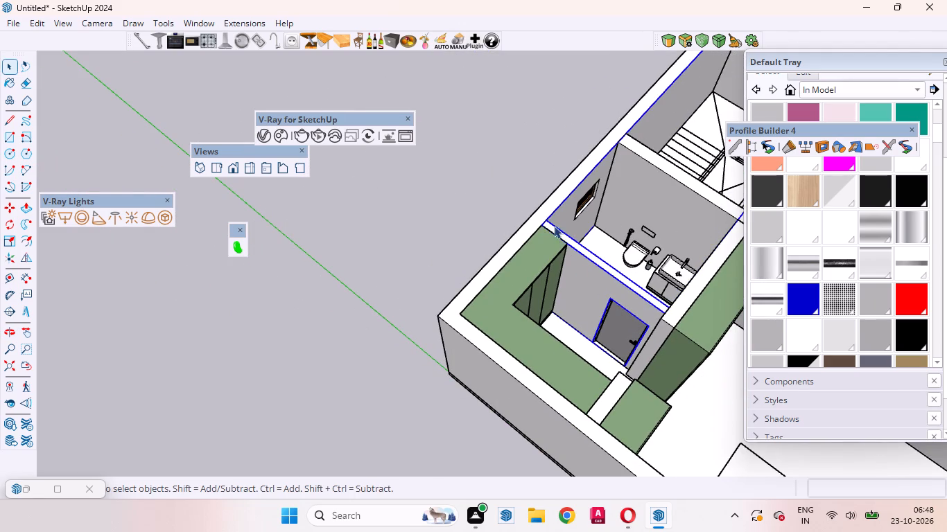
{"action": "left_click", "coordinate": [546, 209]}
{"action": "scroll", "coordinate": [560, 240], "scroll_direction": "down", "scroll_amount": 4}
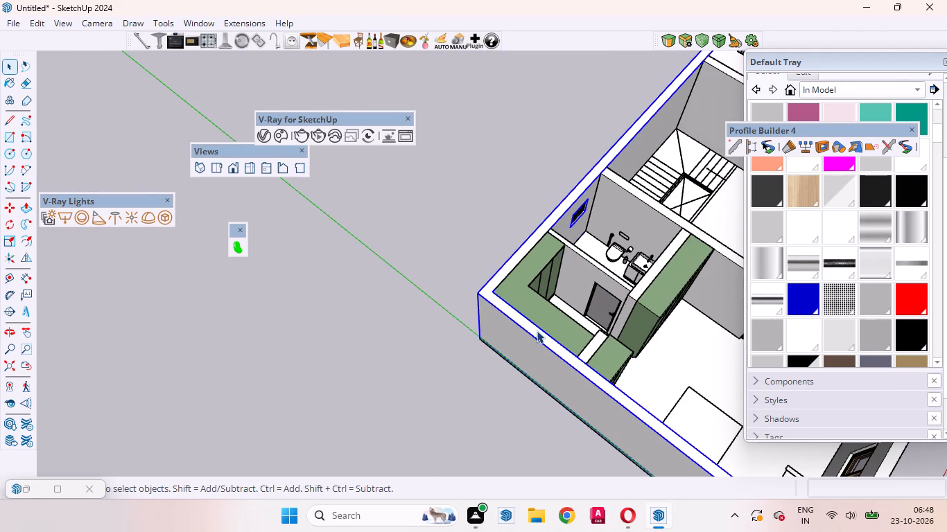
{"action": "scroll", "coordinate": [533, 337], "scroll_direction": "down", "scroll_amount": 9}
{"action": "scroll", "coordinate": [642, 349], "scroll_direction": "up", "scroll_amount": 4}
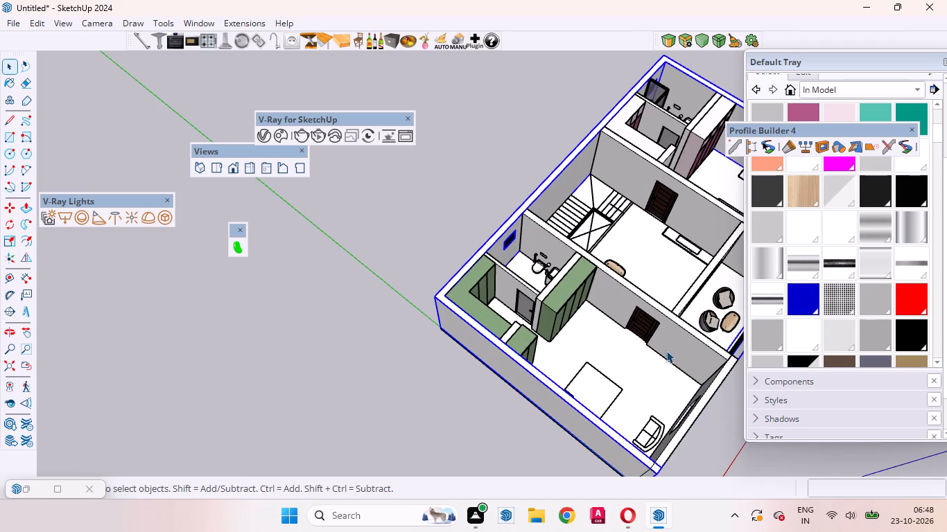
{"action": "left_click", "coordinate": [679, 350]}
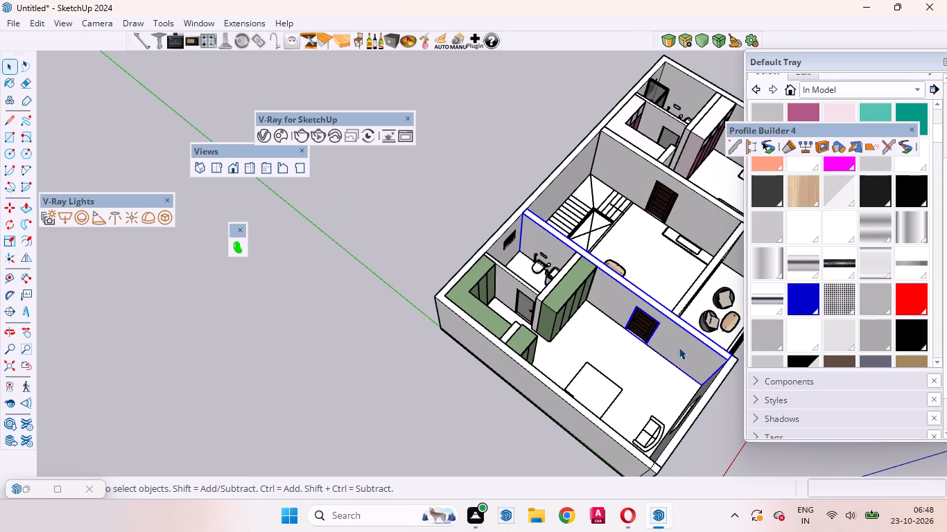
{"action": "left_click", "coordinate": [476, 423]}
Examine the whole house from the front and above, comparing the sage green and fuchsia wardrobes in both bedrooms.
{"action": "scroll", "coordinate": [478, 423], "scroll_direction": "down", "scroll_amount": 4}
{"action": "middle_click_drag", "start_coordinate": [657, 454], "coordinate": [551, 365]}
{"action": "scroll", "coordinate": [652, 454], "scroll_direction": "up", "scroll_amount": 1}
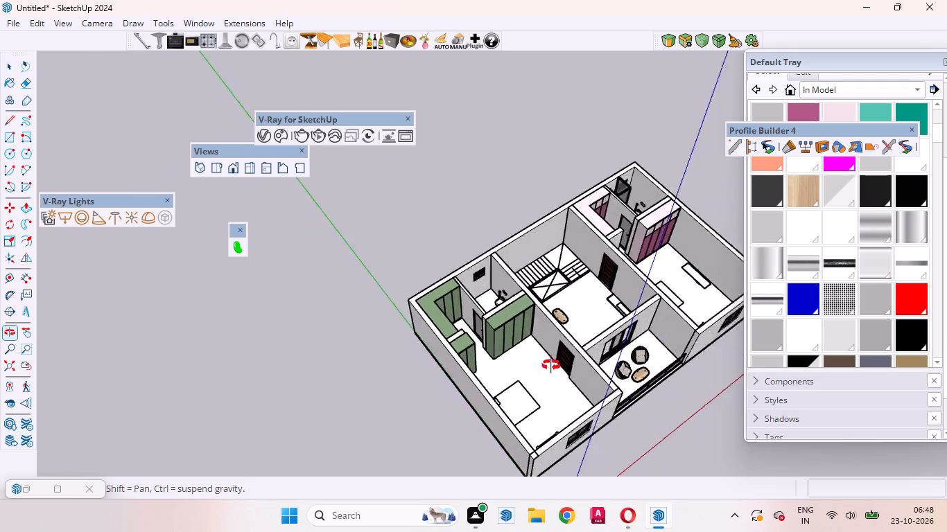
{"action": "middle_click_drag", "start_coordinate": [551, 365], "coordinate": [442, 267]}
{"action": "scroll", "coordinate": [501, 360], "scroll_direction": "up", "scroll_amount": 3}
{"action": "scroll", "coordinate": [501, 360], "scroll_direction": "down", "scroll_amount": 4}
{"action": "scroll", "coordinate": [596, 390], "scroll_direction": "up", "scroll_amount": 3}
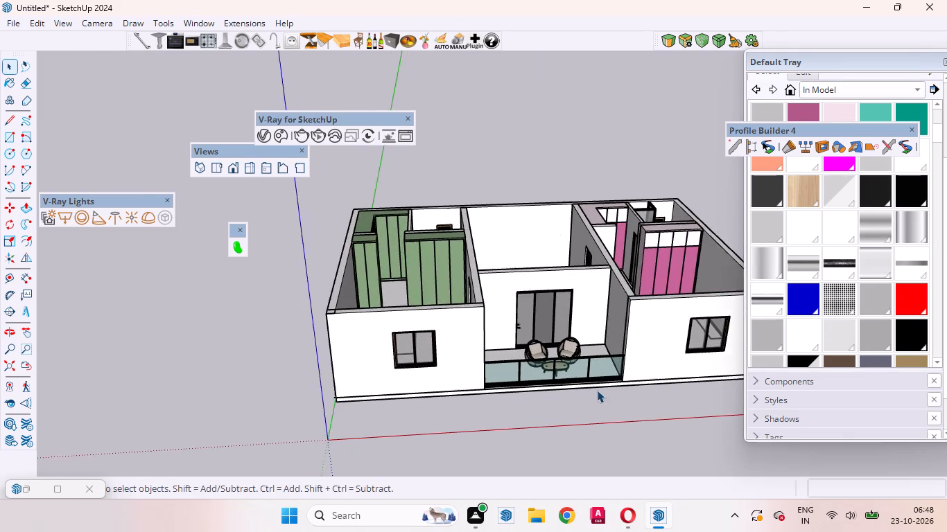
{"action": "scroll", "coordinate": [638, 382], "scroll_direction": "down", "scroll_amount": 3}
{"action": "middle_click_drag", "start_coordinate": [681, 388], "coordinate": [560, 338]}
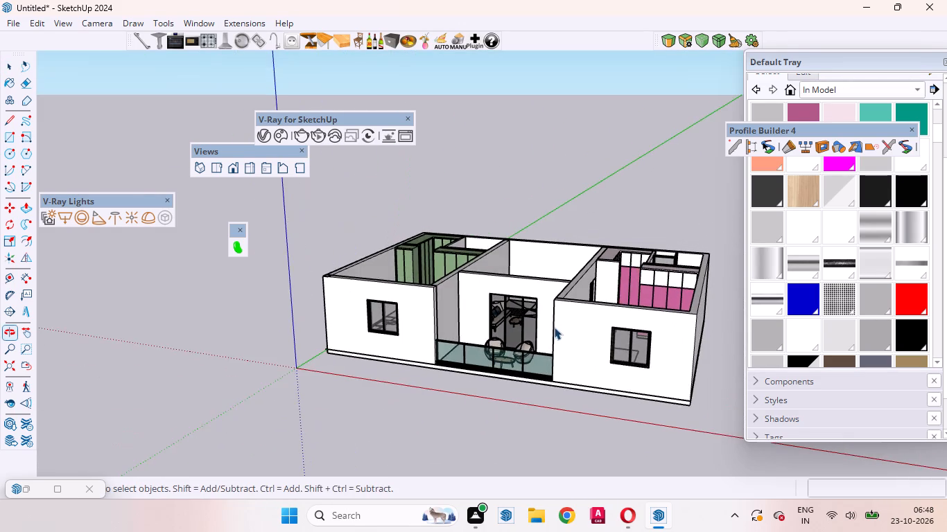
{"action": "scroll", "coordinate": [573, 312], "scroll_direction": "up", "scroll_amount": 3}
{"action": "scroll", "coordinate": [691, 320], "scroll_direction": "up", "scroll_amount": 4}
{"action": "scroll", "coordinate": [689, 326], "scroll_direction": "down", "scroll_amount": 4}
{"action": "middle_click_drag", "start_coordinate": [631, 394], "coordinate": [579, 494]}
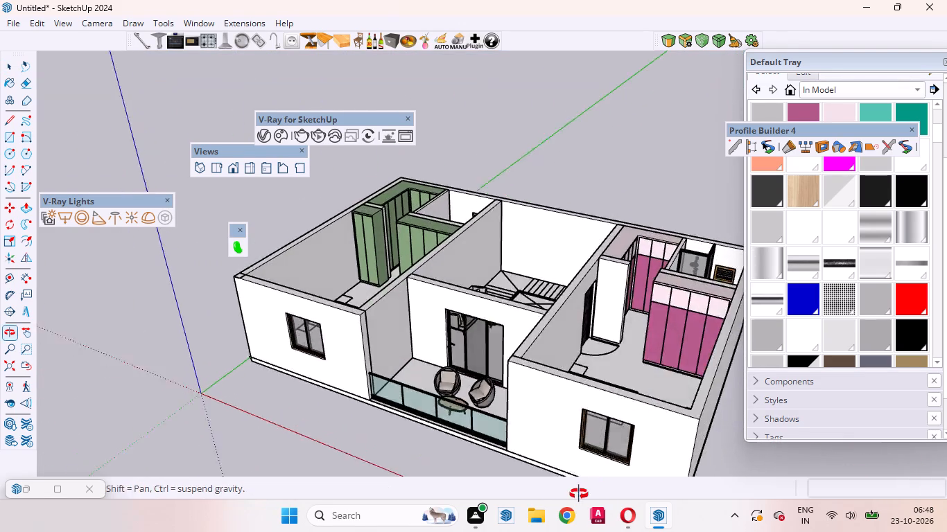
{"action": "middle_click_drag", "start_coordinate": [579, 494], "coordinate": [569, 499]}
{"action": "scroll", "coordinate": [557, 473], "scroll_direction": "down", "scroll_amount": 5}
{"action": "scroll", "coordinate": [645, 423], "scroll_direction": "down", "scroll_amount": 4}
{"action": "scroll", "coordinate": [556, 282], "scroll_direction": "down", "scroll_amount": 2}
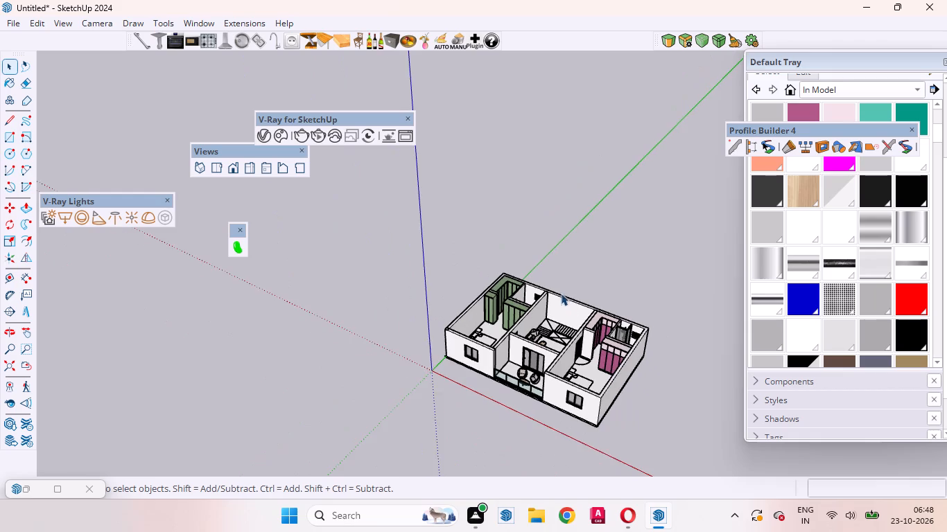
{"action": "scroll", "coordinate": [578, 341], "scroll_direction": "up", "scroll_amount": 7}
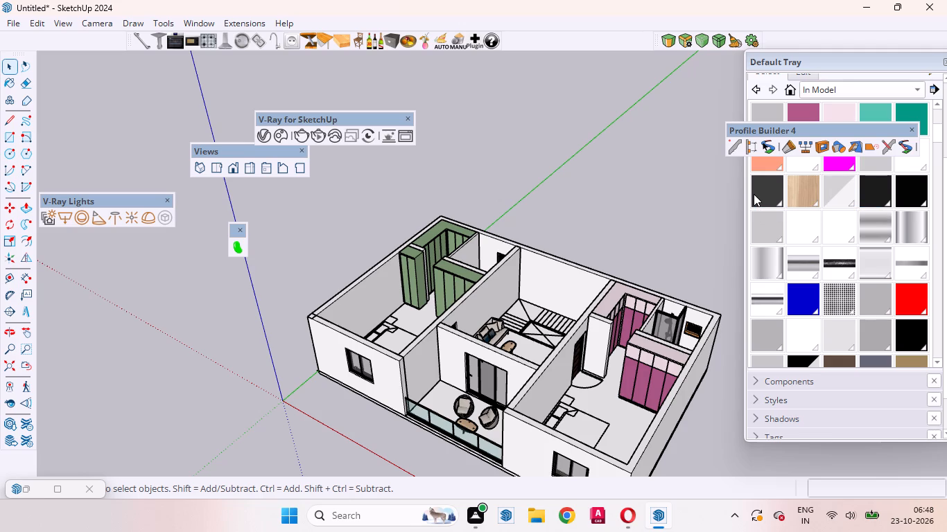
{"action": "scroll", "coordinate": [715, 229], "scroll_direction": "down", "scroll_amount": 1}
{"action": "scroll", "coordinate": [540, 353], "scroll_direction": "down", "scroll_amount": 3}
{"action": "scroll", "coordinate": [516, 395], "scroll_direction": "up", "scroll_amount": 4}
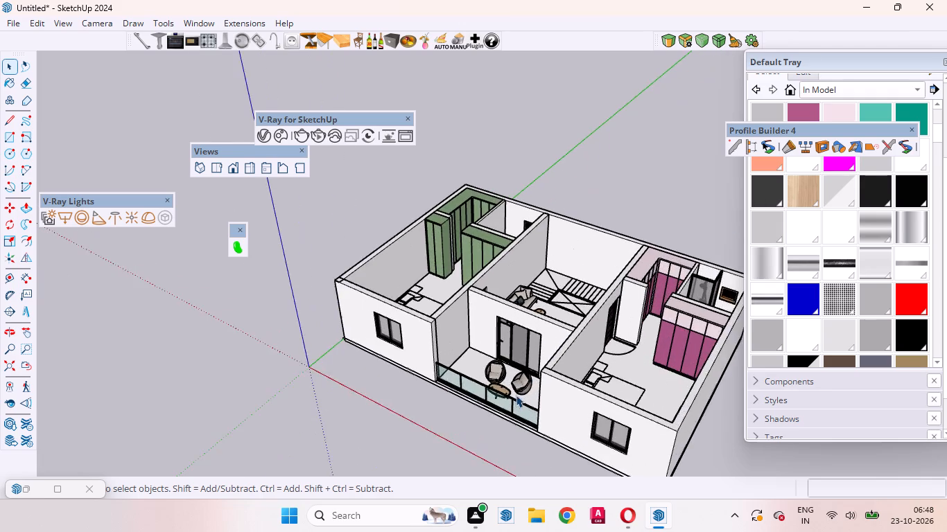
{"action": "scroll", "coordinate": [516, 395], "scroll_direction": "up", "scroll_amount": 3}
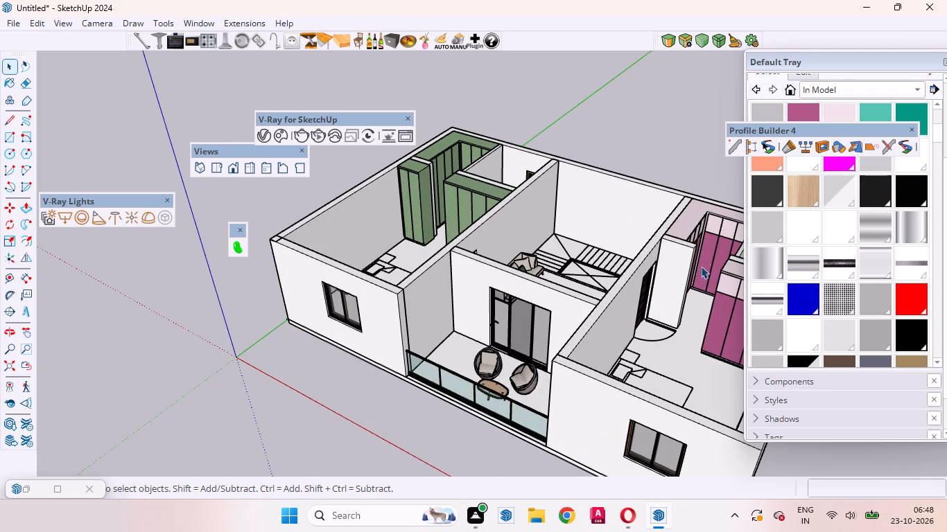
{"action": "scroll", "coordinate": [625, 283], "scroll_direction": "down", "scroll_amount": 3}
{"action": "scroll", "coordinate": [453, 331], "scroll_direction": "up", "scroll_amount": 4}
Examine the balcony's glazed sliding door, its handle and the adjoining walls up close.
{"action": "middle_click_drag", "start_coordinate": [541, 328], "coordinate": [562, 303]}
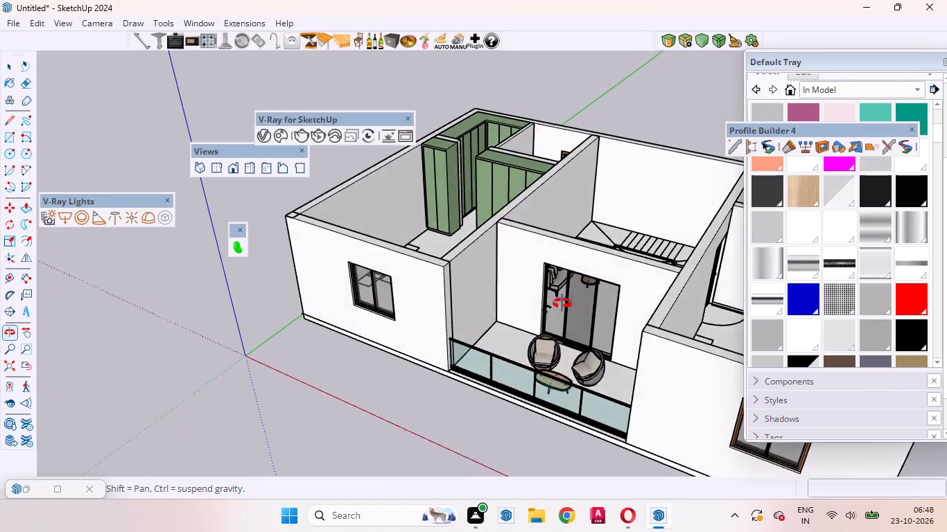
{"action": "middle_click_drag", "start_coordinate": [562, 303], "coordinate": [643, 290]}
{"action": "scroll", "coordinate": [603, 299], "scroll_direction": "up", "scroll_amount": 5}
{"action": "scroll", "coordinate": [497, 248], "scroll_direction": "up", "scroll_amount": 4}
{"action": "scroll", "coordinate": [571, 274], "scroll_direction": "up", "scroll_amount": 3}
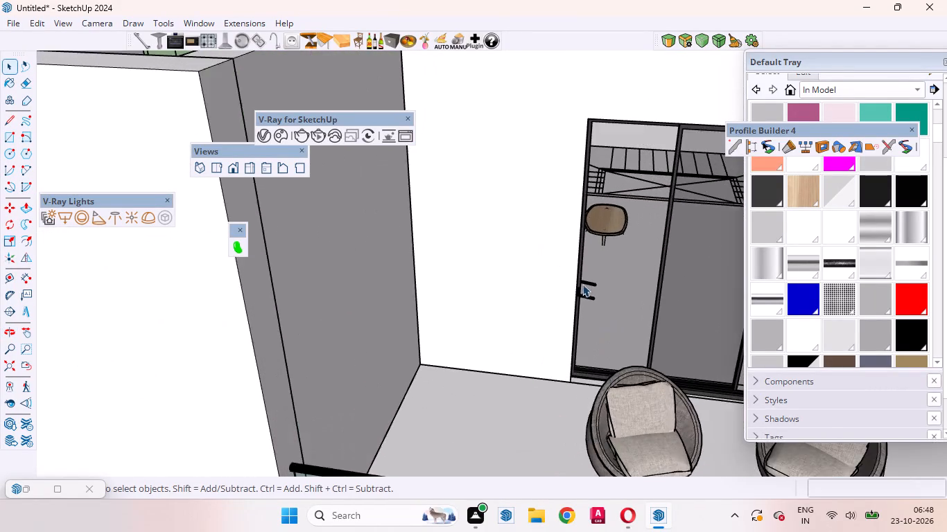
{"action": "scroll", "coordinate": [583, 285], "scroll_direction": "up", "scroll_amount": 4}
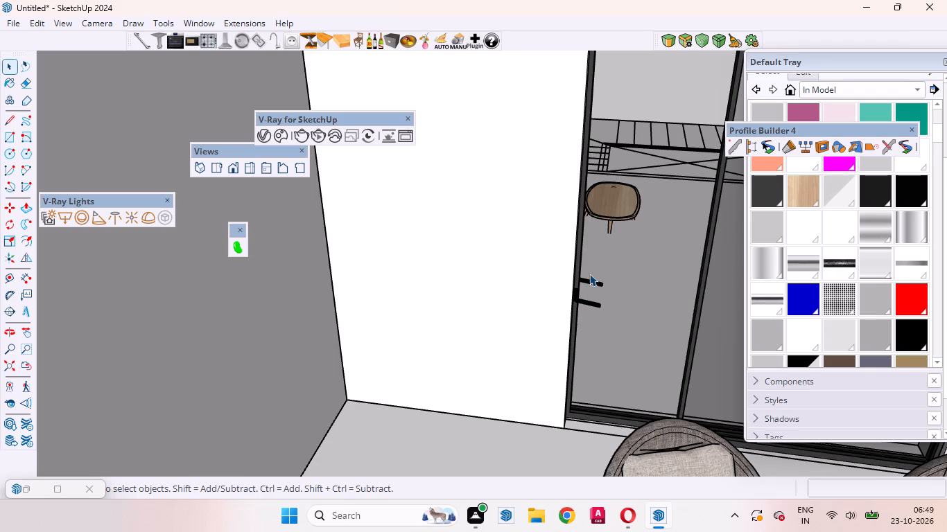
{"action": "scroll", "coordinate": [734, 454], "scroll_direction": "down", "scroll_amount": 16}
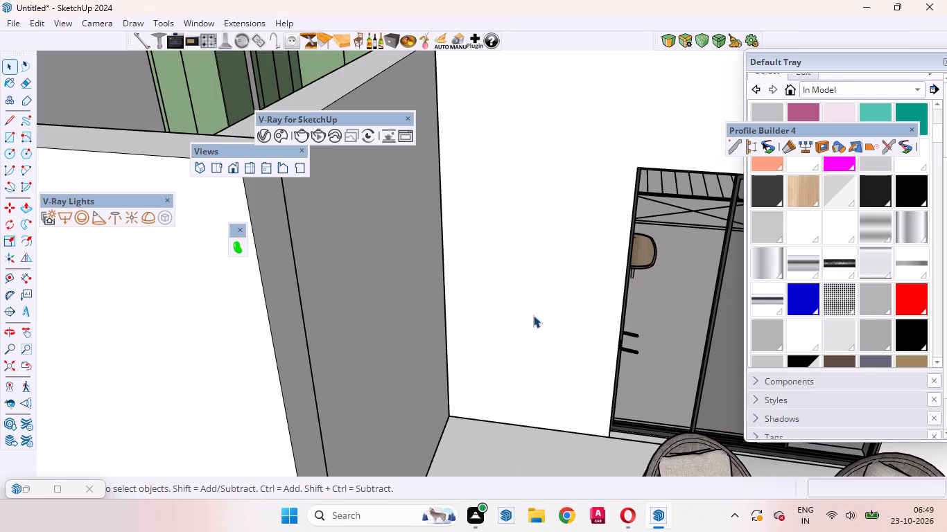
{"action": "scroll", "coordinate": [537, 314], "scroll_direction": "down", "scroll_amount": 10}
{"action": "scroll", "coordinate": [518, 380], "scroll_direction": "down", "scroll_amount": 5}
{"action": "scroll", "coordinate": [648, 351], "scroll_direction": "up", "scroll_amount": 4}
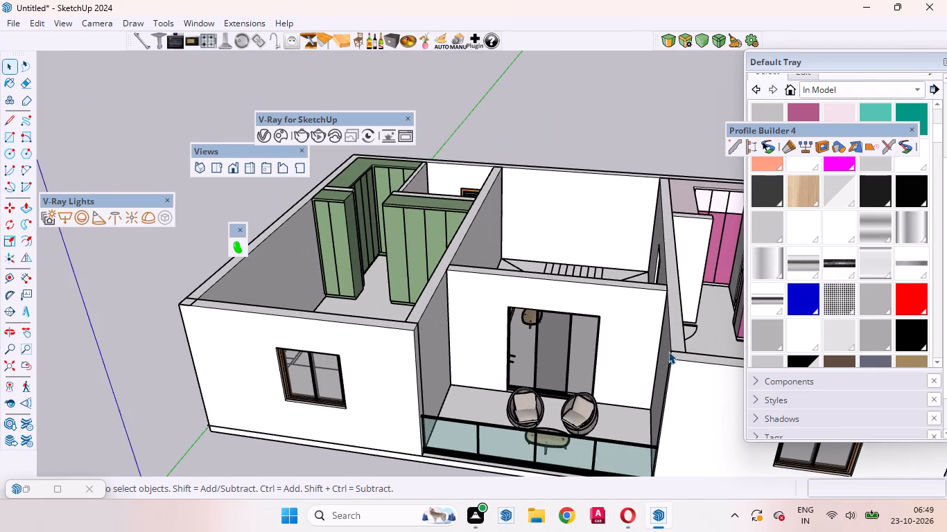
Examine the house front and the sage green wardrobes' doors and lower frame edges up close.
{"action": "middle_click_drag", "start_coordinate": [650, 374], "coordinate": [453, 339]}
{"action": "scroll", "coordinate": [504, 346], "scroll_direction": "down", "scroll_amount": 5}
{"action": "scroll", "coordinate": [412, 382], "scroll_direction": "up", "scroll_amount": 5}
{"action": "middle_click_drag", "start_coordinate": [525, 410], "coordinate": [742, 470]}
{"action": "scroll", "coordinate": [785, 468], "scroll_direction": "down", "scroll_amount": 8}
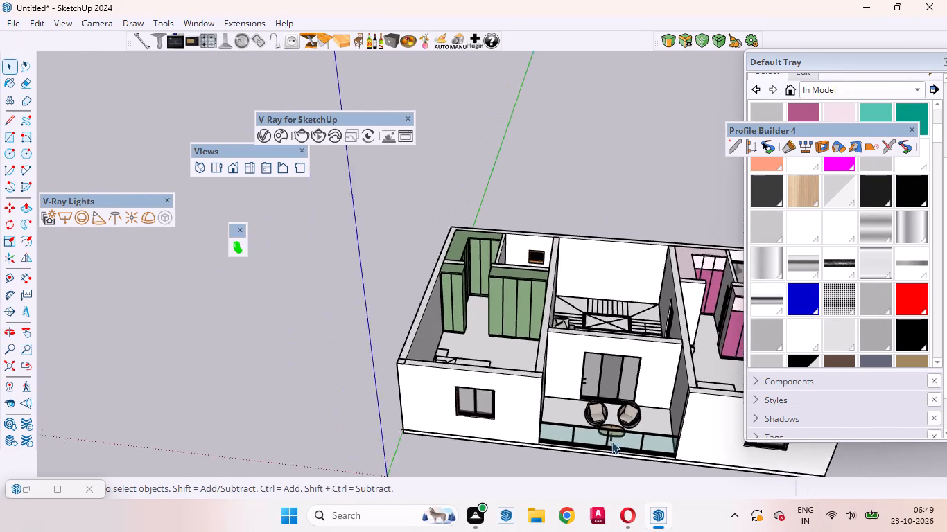
{"action": "scroll", "coordinate": [503, 373], "scroll_direction": "up", "scroll_amount": 8}
{"action": "scroll", "coordinate": [541, 306], "scroll_direction": "up", "scroll_amount": 5}
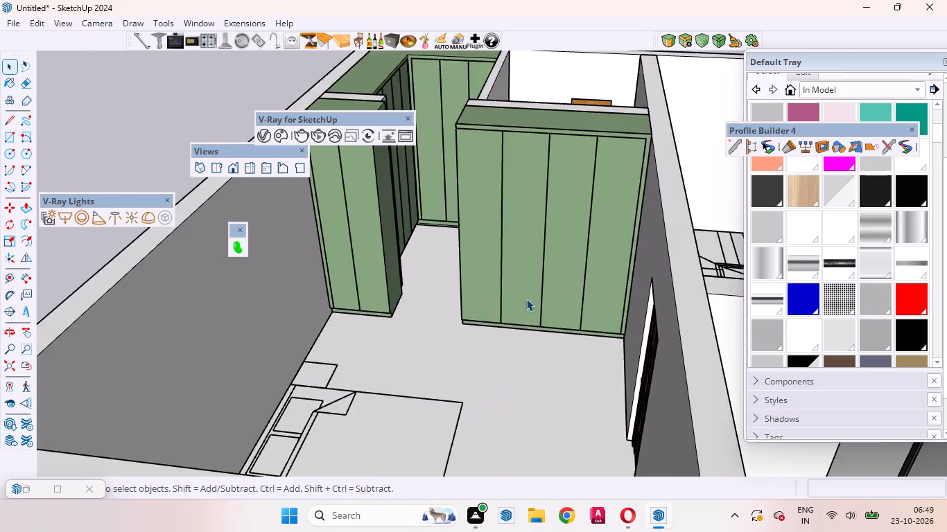
{"action": "scroll", "coordinate": [477, 286], "scroll_direction": "up", "scroll_amount": 15}
{"action": "middle_click_drag", "start_coordinate": [505, 373], "coordinate": [528, 365]}
{"action": "scroll", "coordinate": [528, 361], "scroll_direction": "up", "scroll_amount": 20}
{"action": "scroll", "coordinate": [516, 345], "scroll_direction": "down", "scroll_amount": 6}
{"action": "middle_click_drag", "start_coordinate": [518, 365], "coordinate": [853, 445]}
{"action": "scroll", "coordinate": [770, 409], "scroll_direction": "down", "scroll_amount": 7}
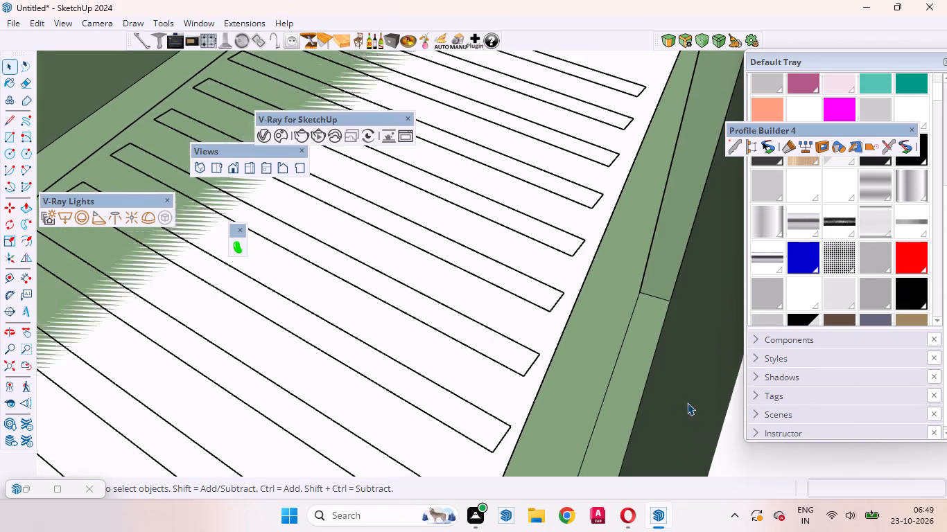
{"action": "scroll", "coordinate": [687, 402], "scroll_direction": "down", "scroll_amount": 20}
{"action": "scroll", "coordinate": [687, 402], "scroll_direction": "down", "scroll_amount": 12}
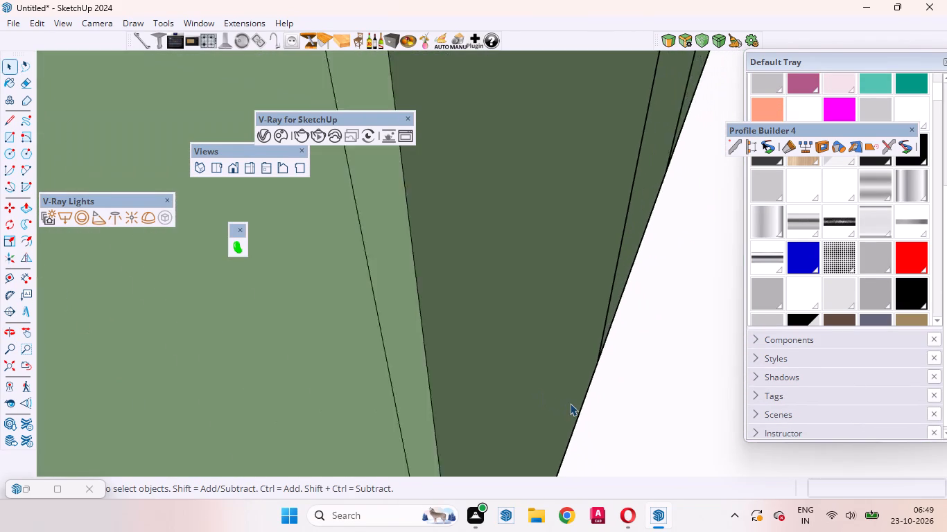
Search the 3D Warehouse models for "handles", replacing the earlier sofa search.
{"action": "scroll", "coordinate": [570, 403], "scroll_direction": "down", "scroll_amount": 20}
{"action": "scroll", "coordinate": [571, 404], "scroll_direction": "down", "scroll_amount": 3}
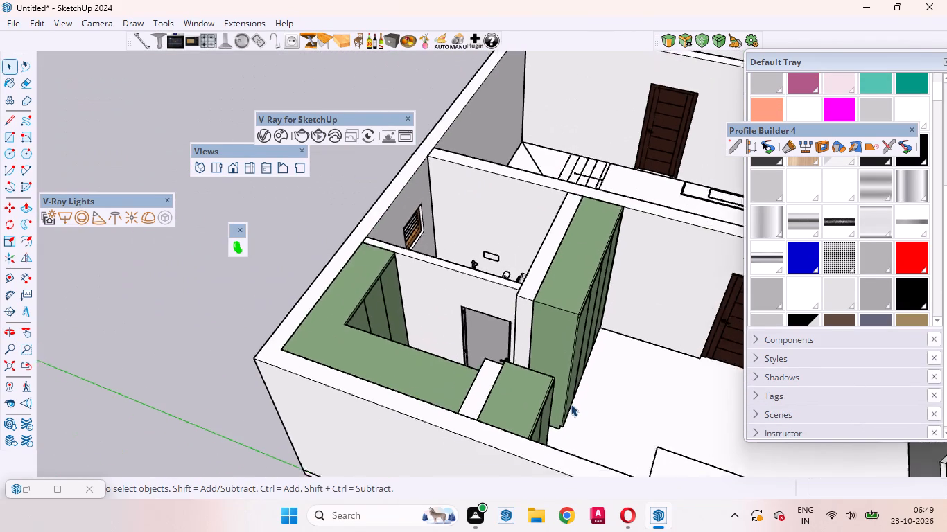
{"action": "scroll", "coordinate": [571, 404], "scroll_direction": "down", "scroll_amount": 1}
{"action": "middle_click_drag", "start_coordinate": [567, 417], "coordinate": [425, 364]}
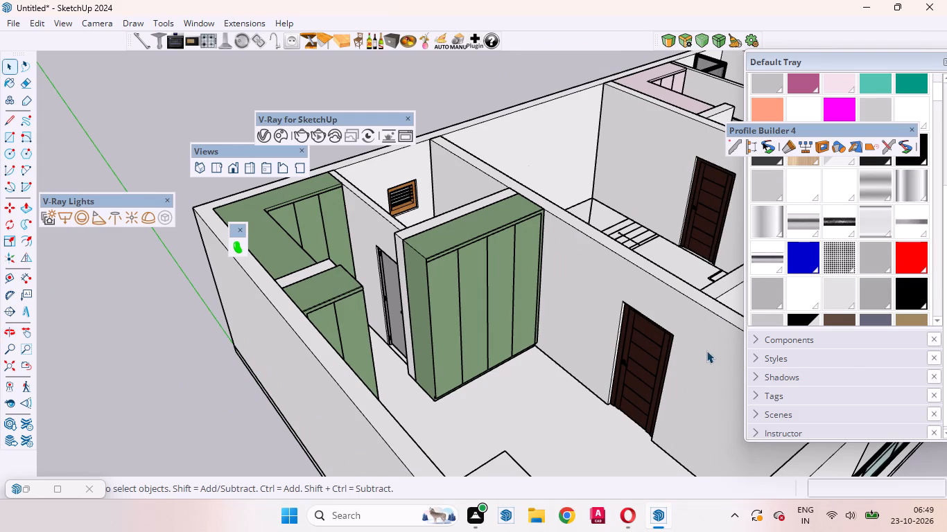
{"action": "left_click", "coordinate": [189, 21]}
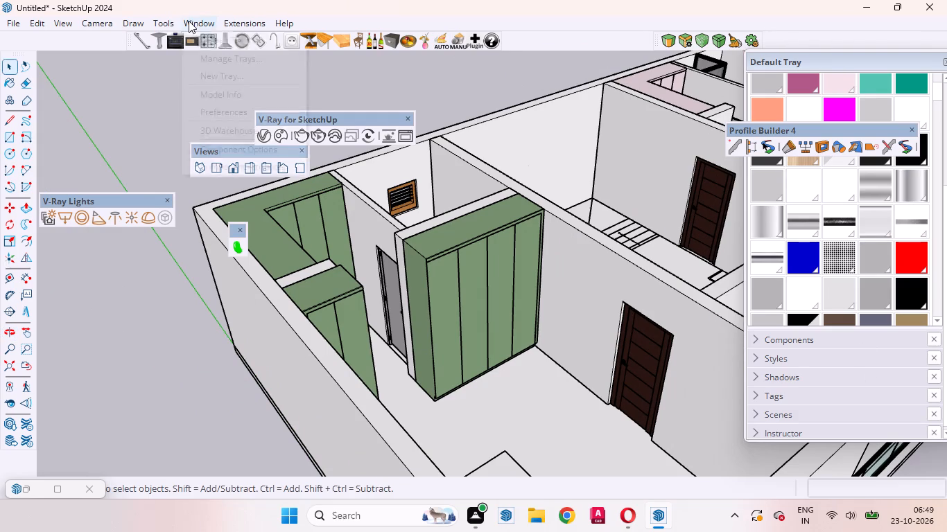
{"action": "left_click", "coordinate": [240, 130]}
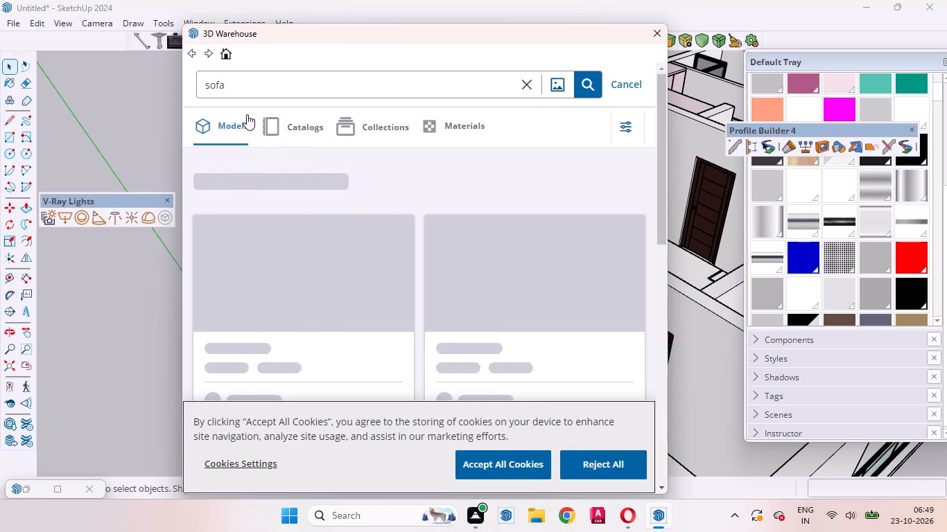
{"action": "left_click", "coordinate": [250, 80]}
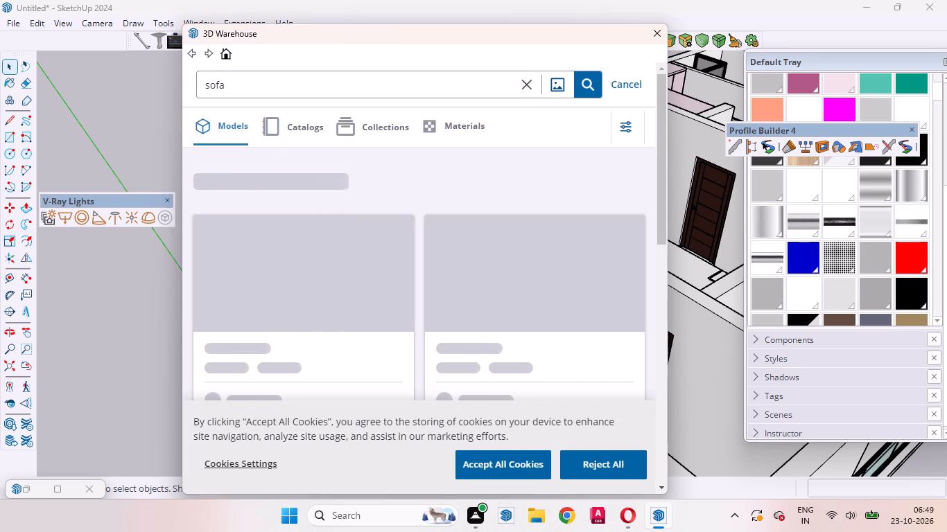
{"action": "key", "text": "BackSpace"}
{"action": "key", "text": "BackSpace"}
{"action": "key", "text": "BackSpace"}
{"action": "key", "text": "BackSpace"}
{"action": "key", "text": "BackSpace"}
{"action": "key", "text": "BackSpace"}
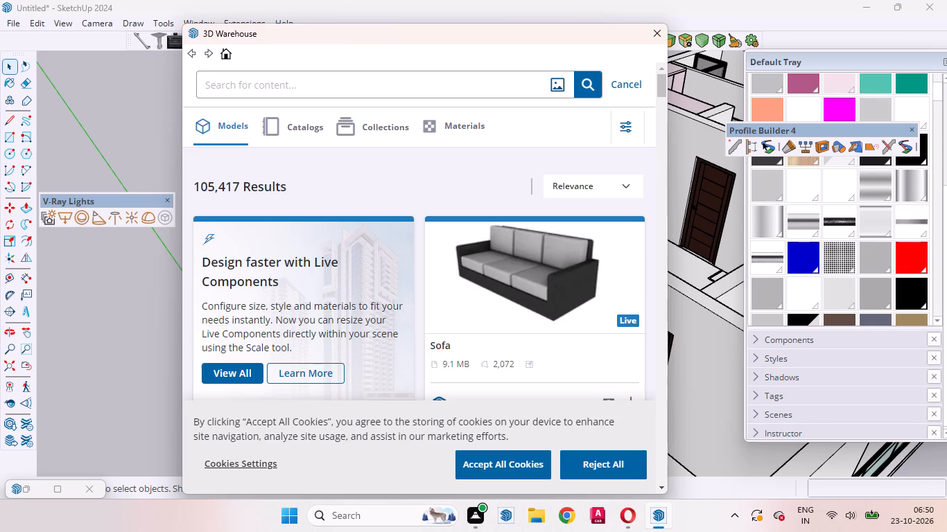
{"action": "type", "text": "handel"}
{"action": "key", "text": "s"}
{"action": "key", "text": "space"}
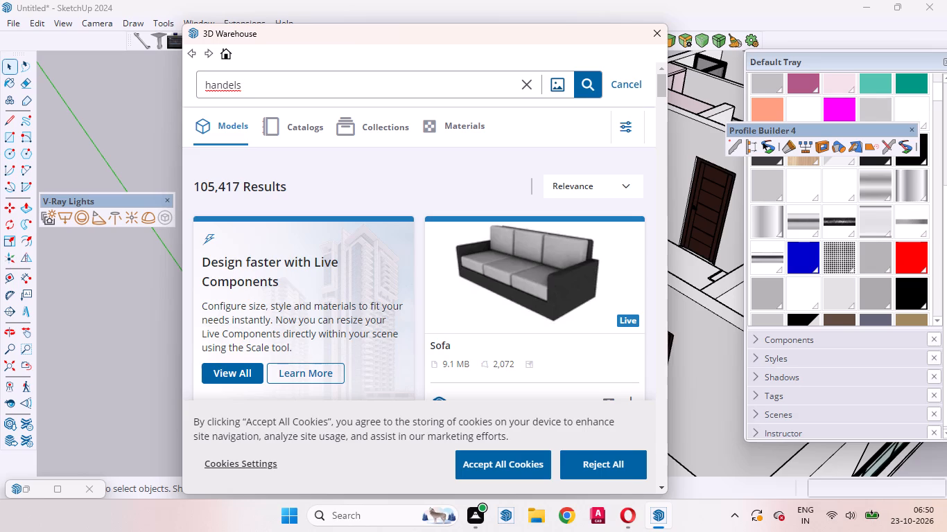
{"action": "left_click", "coordinate": [232, 86]}
{"action": "key", "text": "BackSpace"}
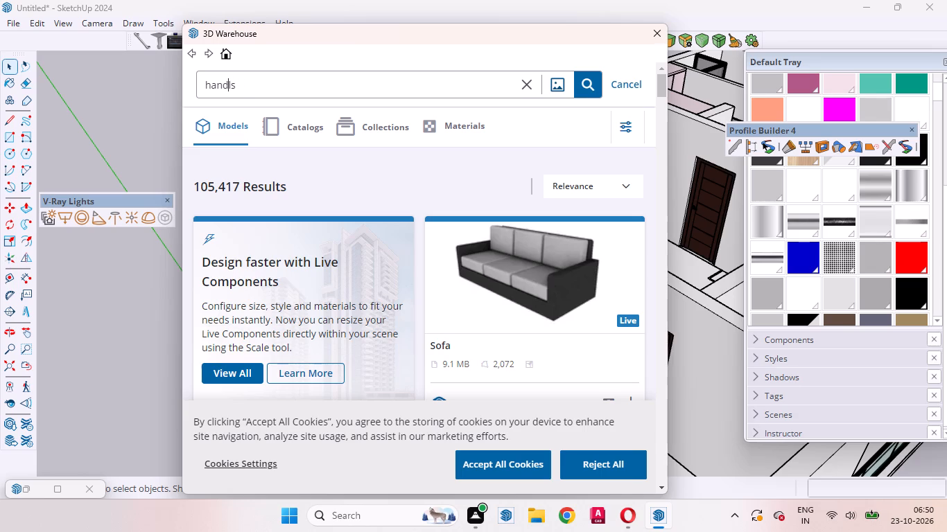
{"action": "left_click", "coordinate": [232, 83]}
{"action": "key", "text": "e"}
{"action": "key", "text": "Return"}
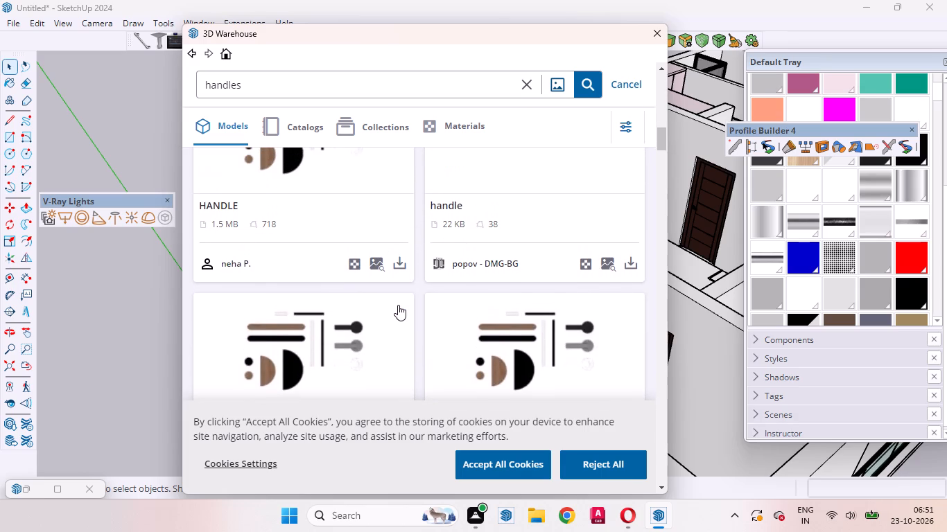
Load the 1.5 MB HANDLE set with brown and black bar and half-round handles directly into the model.
{"action": "left_click", "coordinate": [394, 267]}
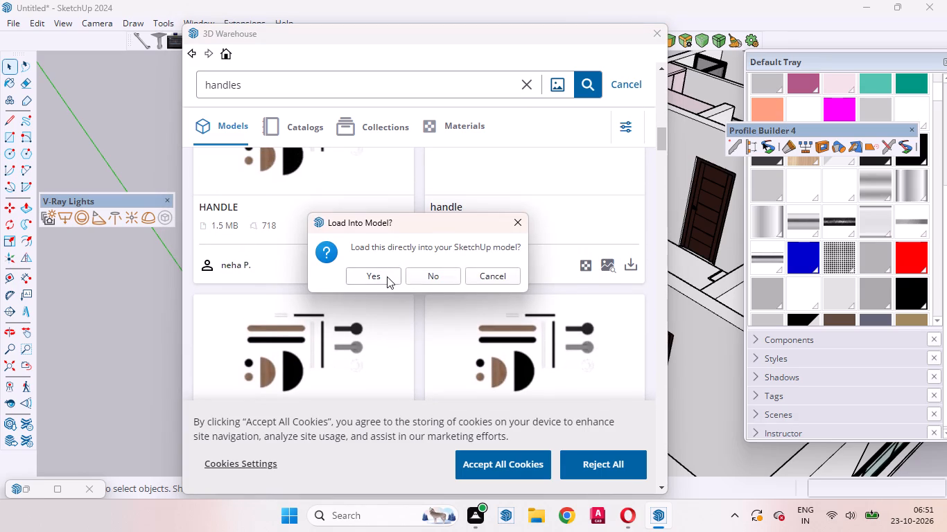
{"action": "left_click", "coordinate": [387, 276]}
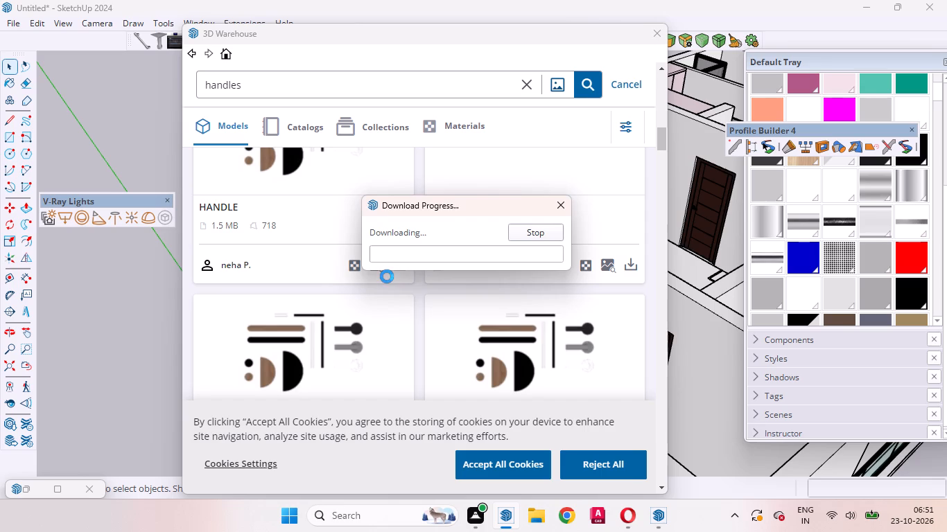
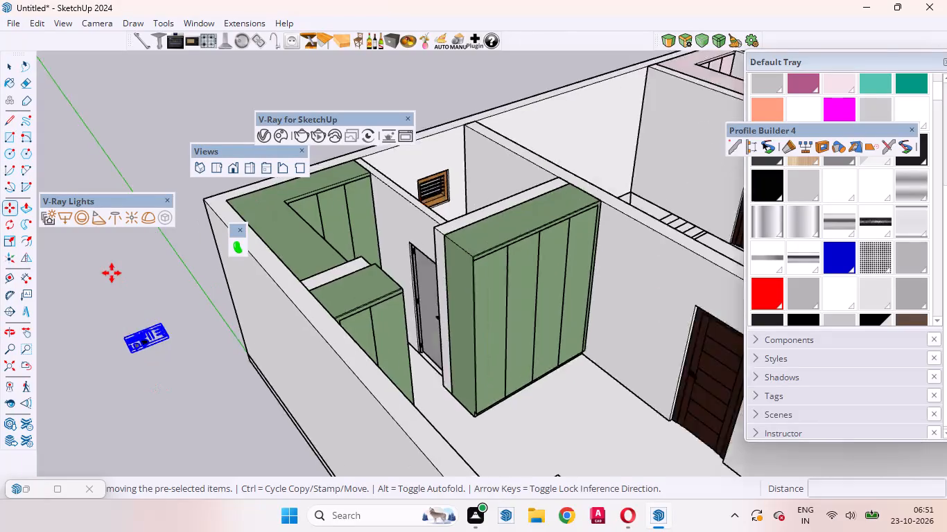
Move the selected handle set from outside the building onto the floor in front of the green wardrobe, about 22' 8" away.
{"action": "scroll", "coordinate": [170, 351], "scroll_direction": "up", "scroll_amount": 6}
{"action": "scroll", "coordinate": [173, 391], "scroll_direction": "down", "scroll_amount": 4}
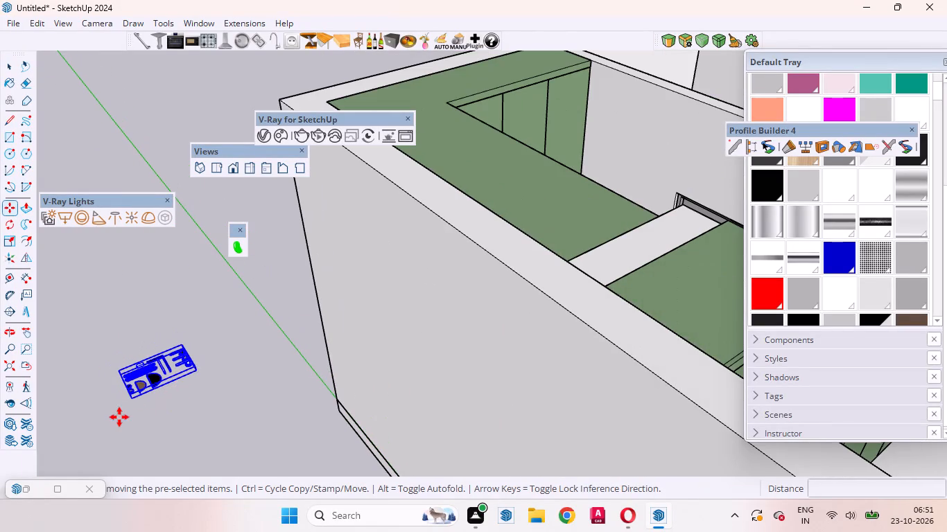
{"action": "left_click", "coordinate": [129, 393]}
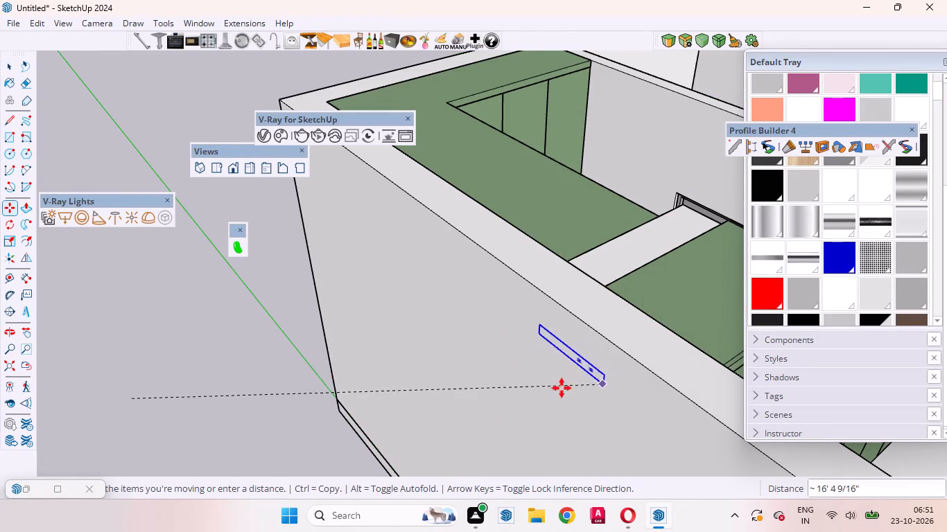
{"action": "scroll", "coordinate": [553, 391], "scroll_direction": "down", "scroll_amount": 19}
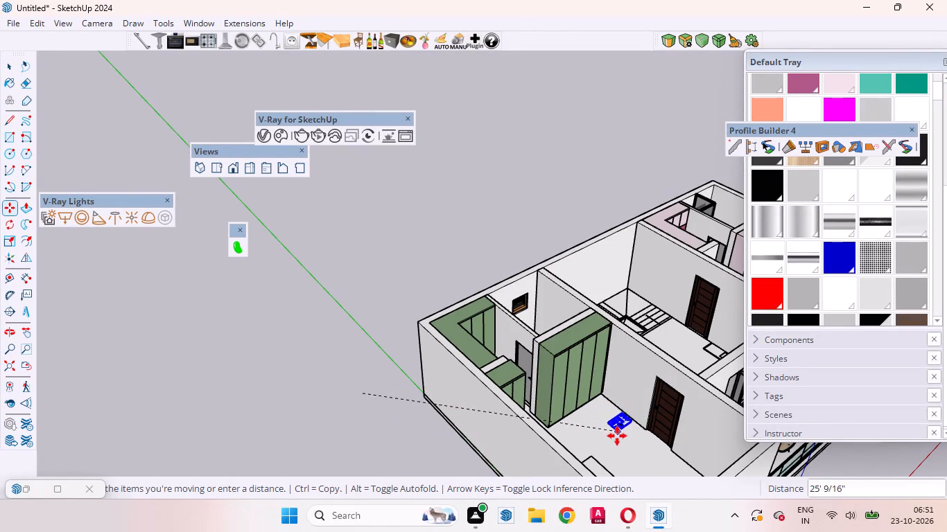
{"action": "left_click", "coordinate": [592, 428]}
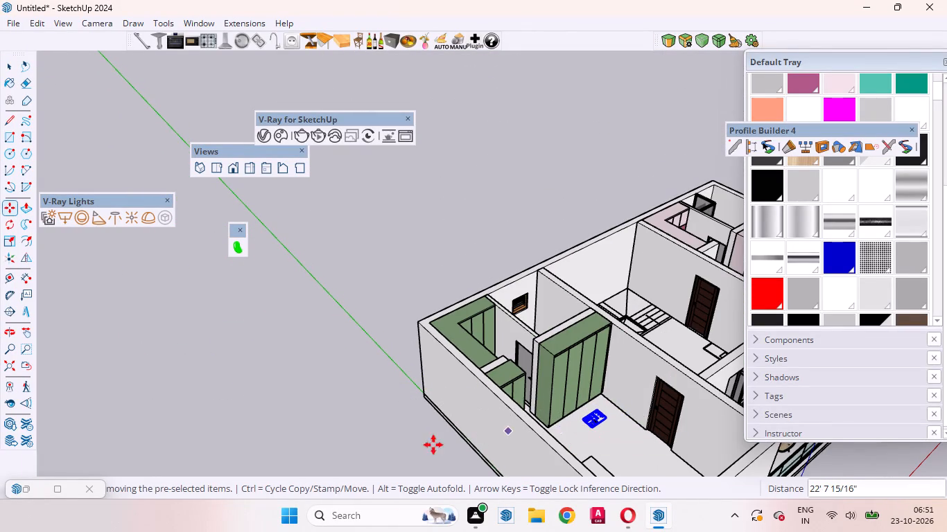
{"action": "key", "text": "space"}
Explode the handle set component on the floor into its separate handles.
{"action": "scroll", "coordinate": [362, 323], "scroll_direction": "down", "scroll_amount": 1}
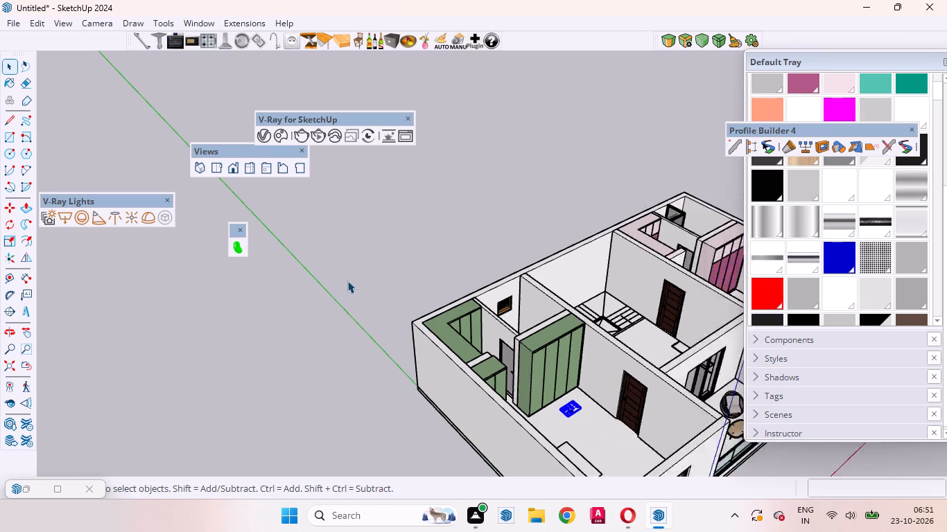
{"action": "scroll", "coordinate": [347, 281], "scroll_direction": "down", "scroll_amount": 4}
{"action": "scroll", "coordinate": [464, 341], "scroll_direction": "up", "scroll_amount": 5}
{"action": "scroll", "coordinate": [480, 398], "scroll_direction": "up", "scroll_amount": 13}
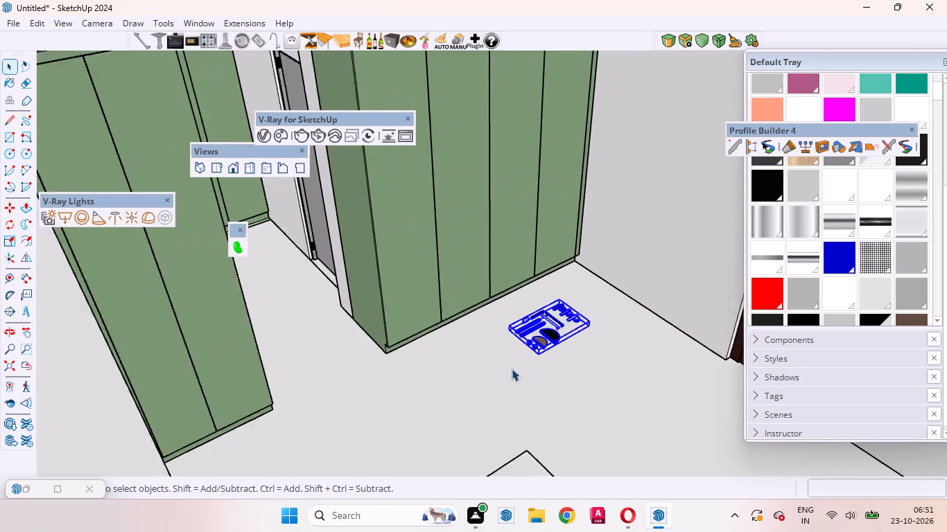
{"action": "scroll", "coordinate": [512, 369], "scroll_direction": "up", "scroll_amount": 9}
{"action": "scroll", "coordinate": [534, 335], "scroll_direction": "down", "scroll_amount": 1}
{"action": "scroll", "coordinate": [557, 317], "scroll_direction": "up", "scroll_amount": 2}
{"action": "middle_click_drag", "start_coordinate": [614, 330], "coordinate": [499, 439]}
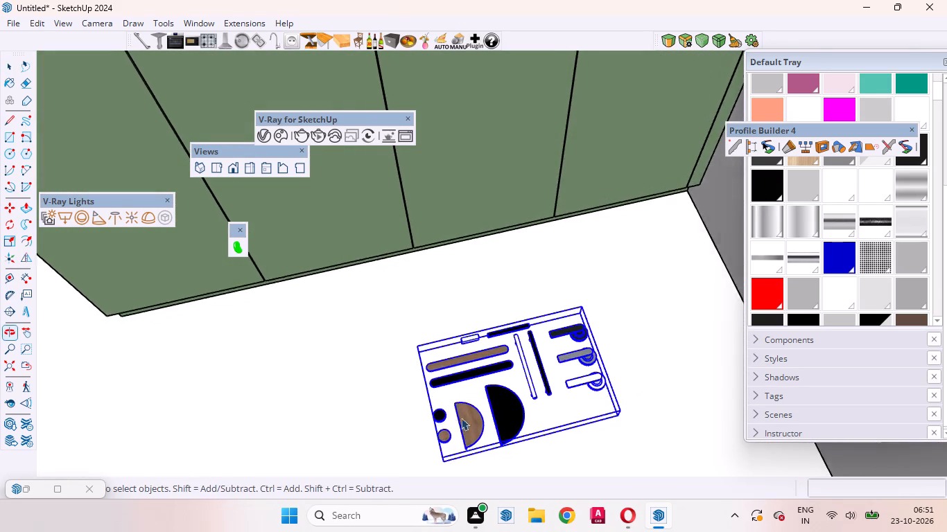
{"action": "scroll", "coordinate": [426, 349], "scroll_direction": "up", "scroll_amount": 10}
{"action": "middle_click_drag", "start_coordinate": [557, 414], "coordinate": [498, 277]}
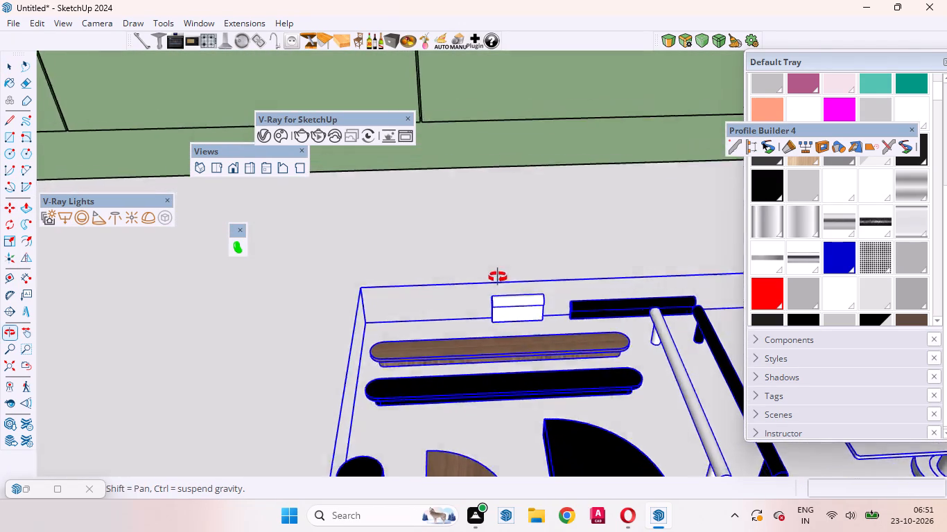
{"action": "middle_click_drag", "start_coordinate": [498, 277], "coordinate": [510, 270]}
{"action": "scroll", "coordinate": [507, 270], "scroll_direction": "down", "scroll_amount": 2}
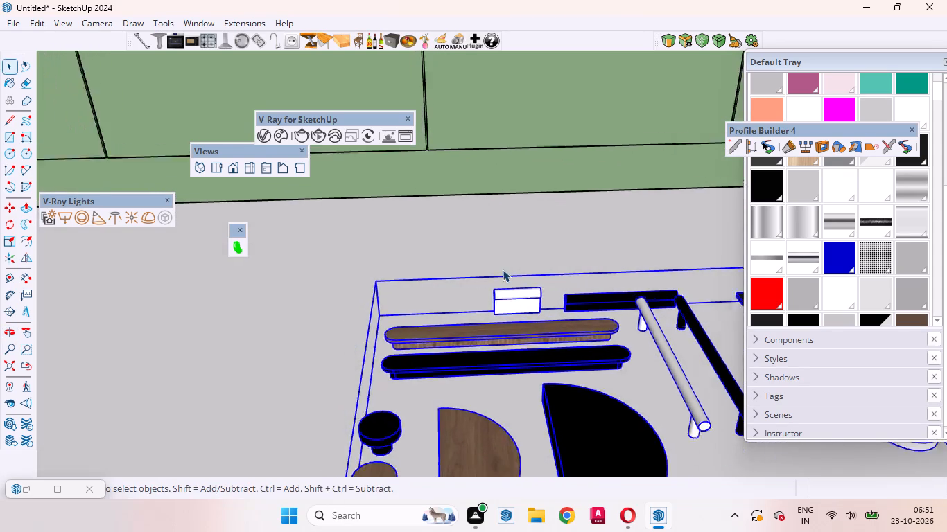
{"action": "scroll", "coordinate": [503, 269], "scroll_direction": "down", "scroll_amount": 6}
{"action": "middle_click_drag", "start_coordinate": [490, 337], "coordinate": [496, 431]}
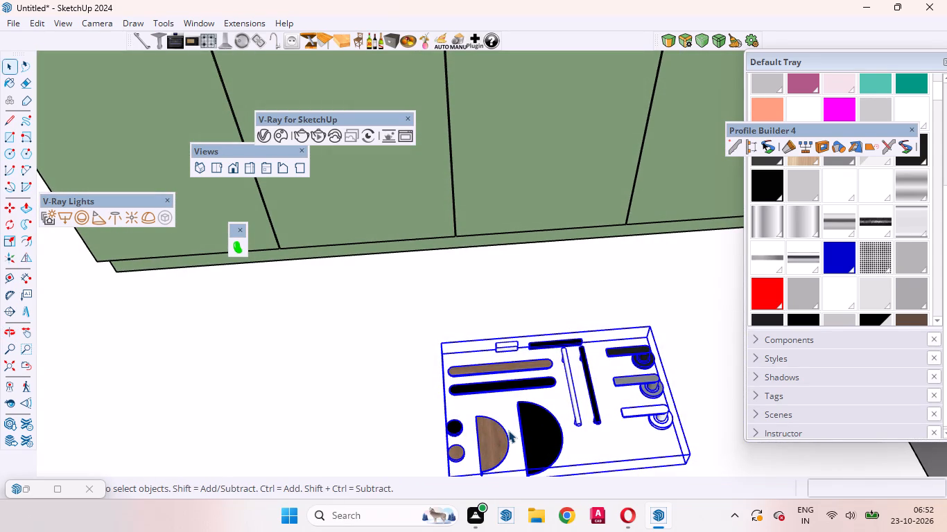
{"action": "right_click", "coordinate": [524, 426]}
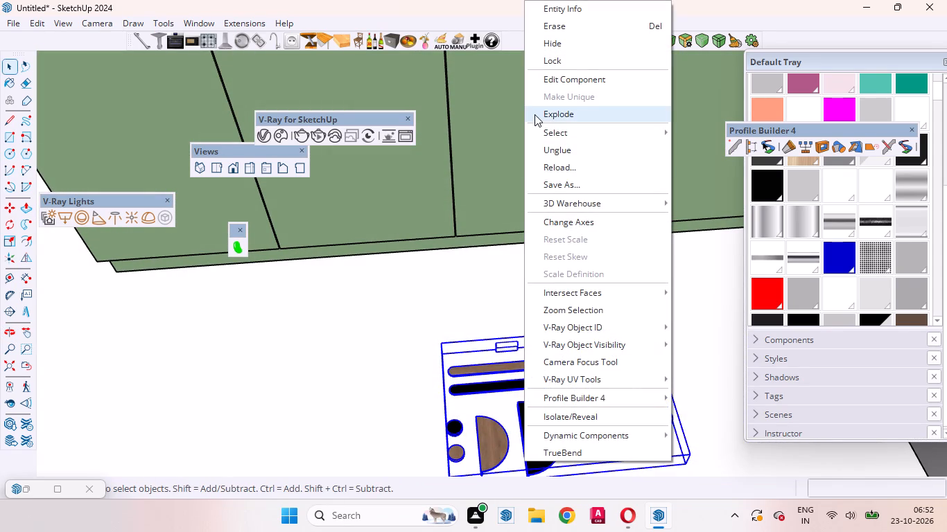
{"action": "left_click", "coordinate": [535, 114]}
Examine the separate handles up close, comparing the long rounded wood and black bar handles.
{"action": "scroll", "coordinate": [580, 268], "scroll_direction": "down", "scroll_amount": 4}
{"action": "scroll", "coordinate": [541, 312], "scroll_direction": "down", "scroll_amount": 4}
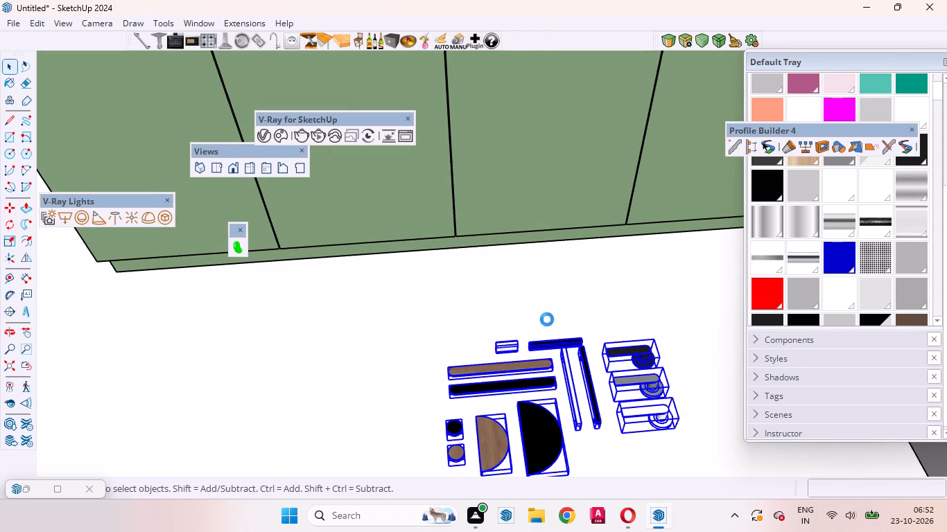
{"action": "scroll", "coordinate": [547, 319], "scroll_direction": "down", "scroll_amount": 14}
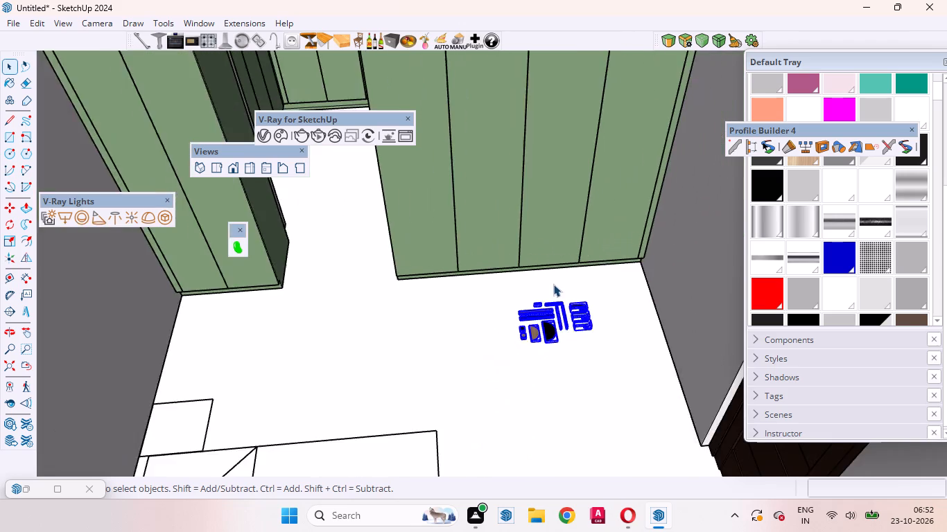
{"action": "scroll", "coordinate": [553, 284], "scroll_direction": "down", "scroll_amount": 3}
{"action": "middle_click_drag", "start_coordinate": [544, 316], "coordinate": [478, 338]}
{"action": "scroll", "coordinate": [478, 333], "scroll_direction": "up", "scroll_amount": 4}
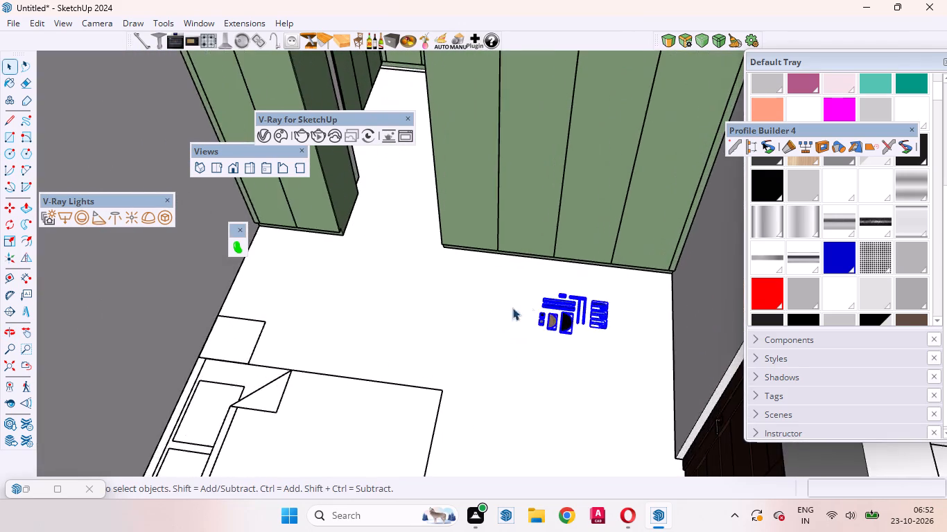
{"action": "scroll", "coordinate": [541, 297], "scroll_direction": "up", "scroll_amount": 14}
{"action": "scroll", "coordinate": [570, 296], "scroll_direction": "down", "scroll_amount": 6}
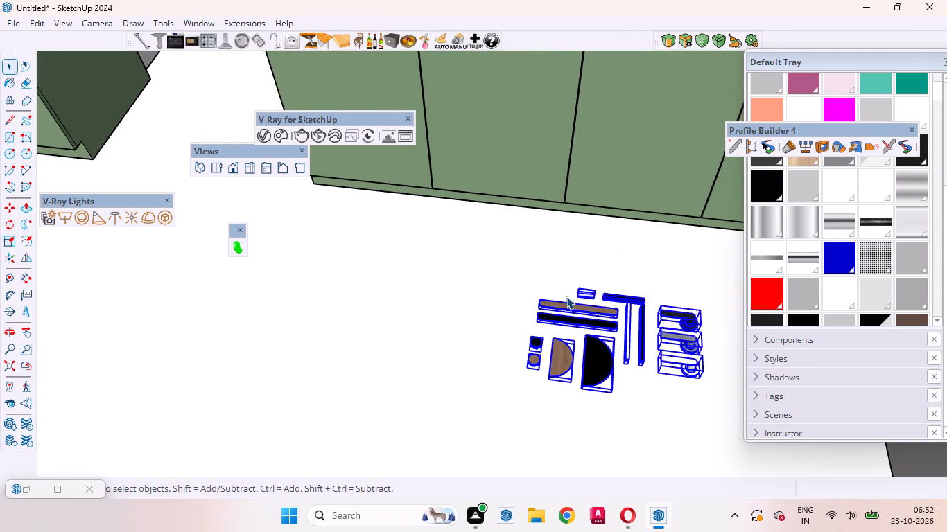
{"action": "middle_click_drag", "start_coordinate": [566, 318], "coordinate": [561, 443]}
{"action": "scroll", "coordinate": [636, 375], "scroll_direction": "up", "scroll_amount": 20}
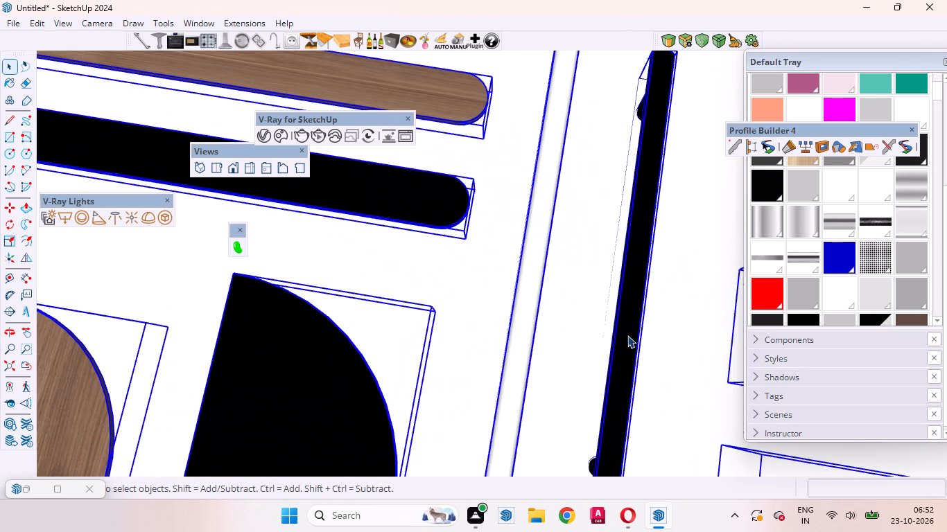
{"action": "middle_click_drag", "start_coordinate": [627, 340], "coordinate": [843, 190]}
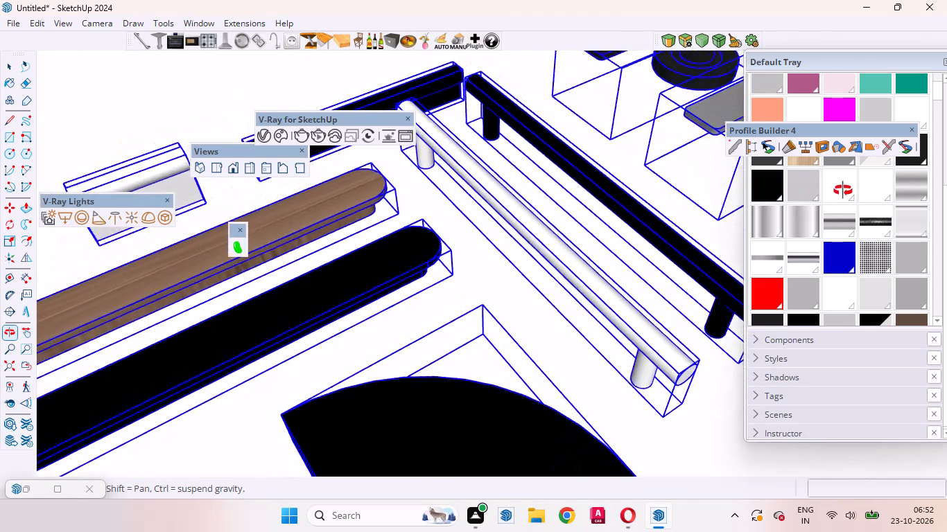
{"action": "middle_click_drag", "start_coordinate": [843, 190], "coordinate": [835, 292]}
{"action": "scroll", "coordinate": [709, 310], "scroll_direction": "down", "scroll_amount": 6}
{"action": "scroll", "coordinate": [397, 370], "scroll_direction": "up", "scroll_amount": 3}
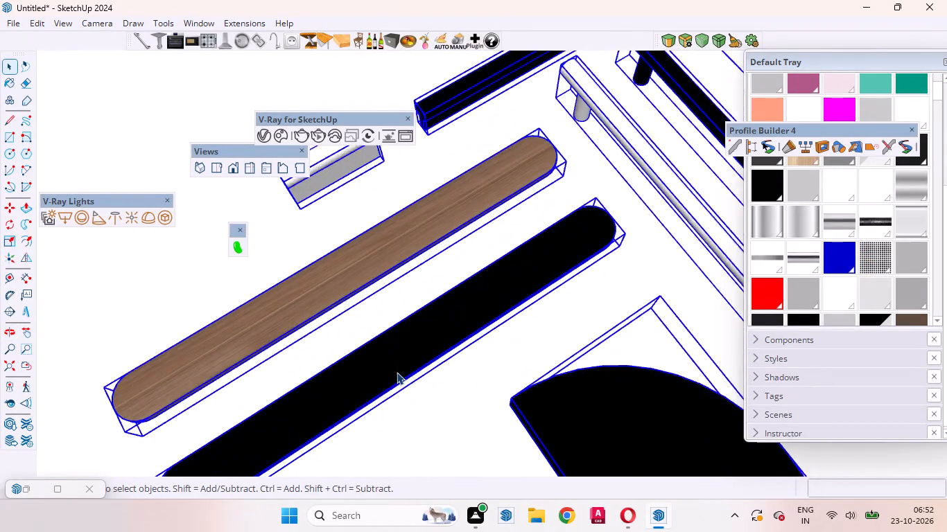
{"action": "scroll", "coordinate": [397, 372], "scroll_direction": "up", "scroll_amount": 2}
{"action": "scroll", "coordinate": [414, 369], "scroll_direction": "down", "scroll_amount": 11}
{"action": "scroll", "coordinate": [412, 386], "scroll_direction": "up", "scroll_amount": 8}
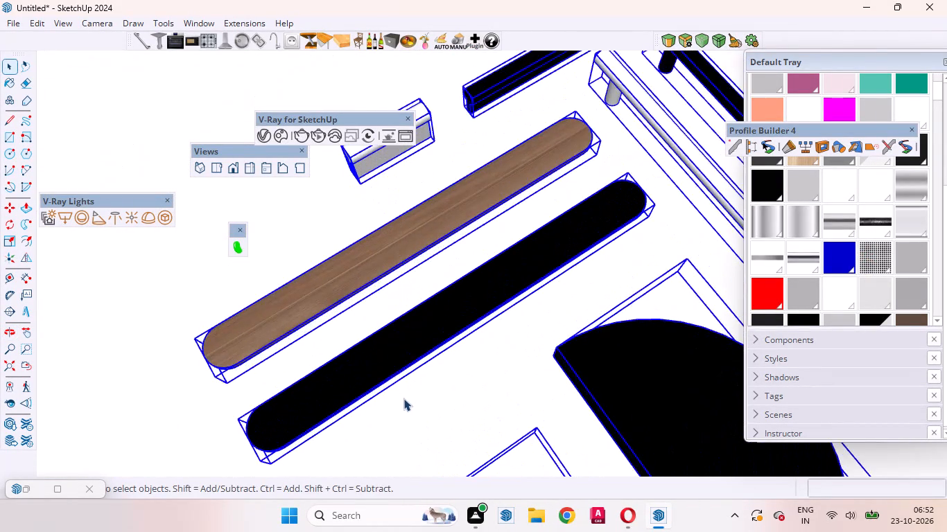
{"action": "middle_click_drag", "start_coordinate": [403, 398], "coordinate": [445, 351]}
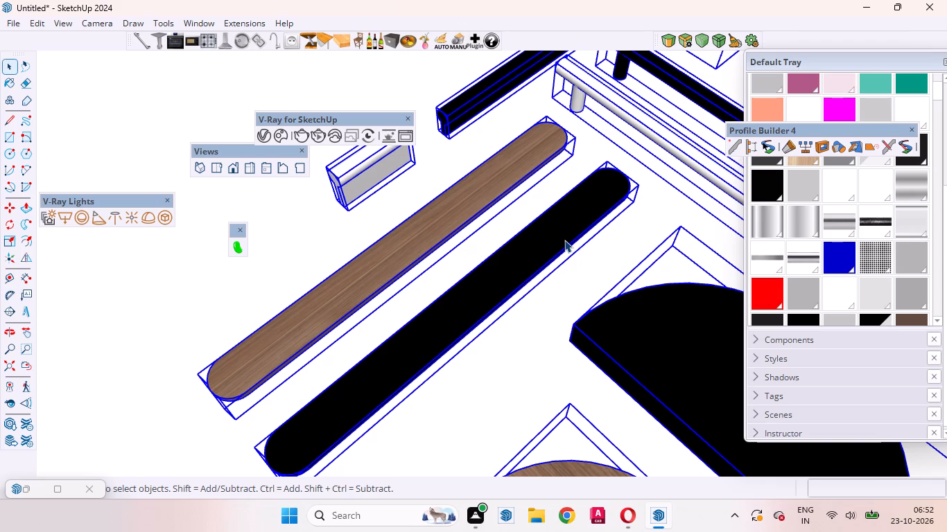
Move the long black rounded bar handle about 1' 2 3/8" out of the set, onto clear floor toward the wardrobe.
{"action": "left_click", "coordinate": [565, 239]}
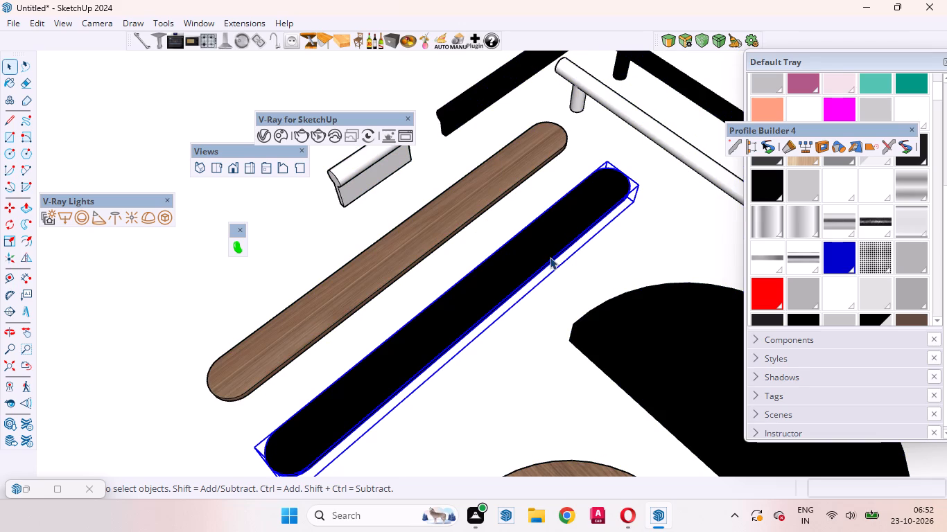
{"action": "scroll", "coordinate": [562, 259], "scroll_direction": "down", "scroll_amount": 14}
{"action": "middle_click_drag", "start_coordinate": [614, 323], "coordinate": [560, 319]}
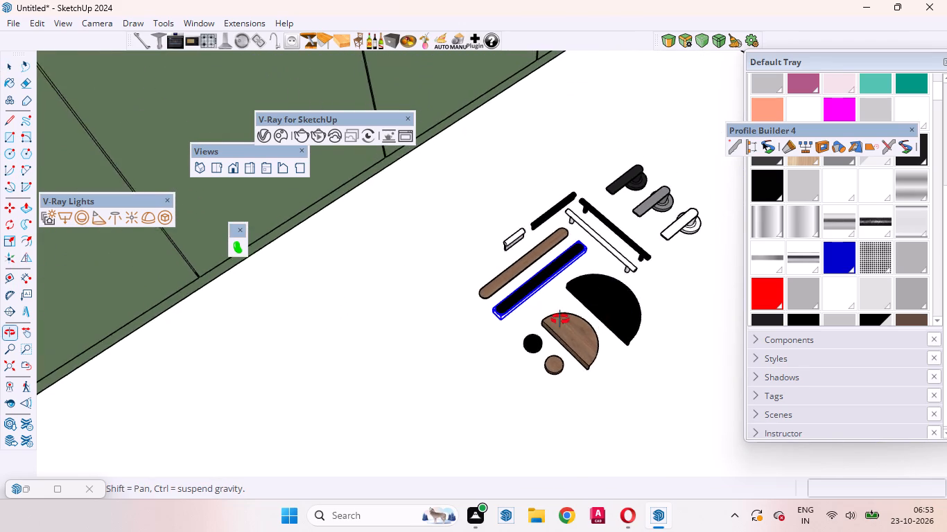
{"action": "middle_click_drag", "start_coordinate": [560, 319], "coordinate": [512, 297]}
{"action": "scroll", "coordinate": [510, 297], "scroll_direction": "up", "scroll_amount": 8}
{"action": "middle_click_drag", "start_coordinate": [510, 305], "coordinate": [501, 285]}
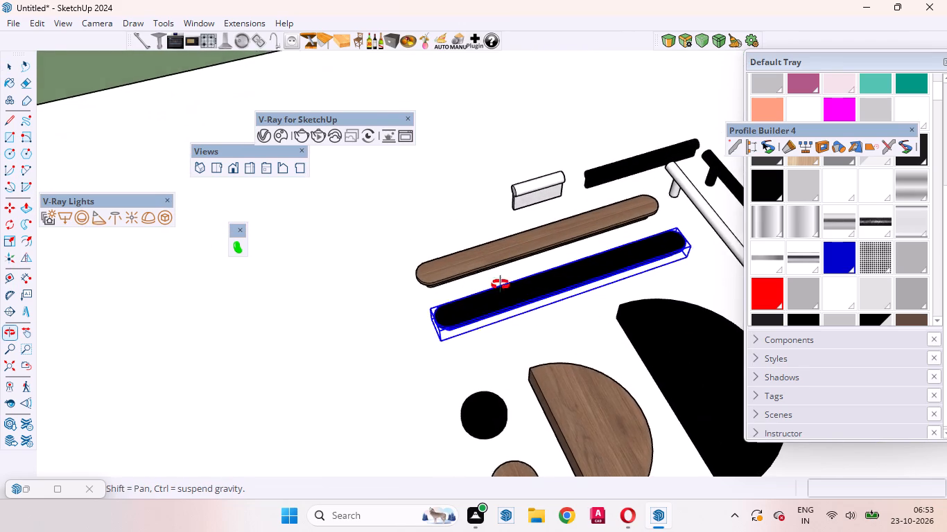
{"action": "middle_click_drag", "start_coordinate": [501, 285], "coordinate": [666, 404]}
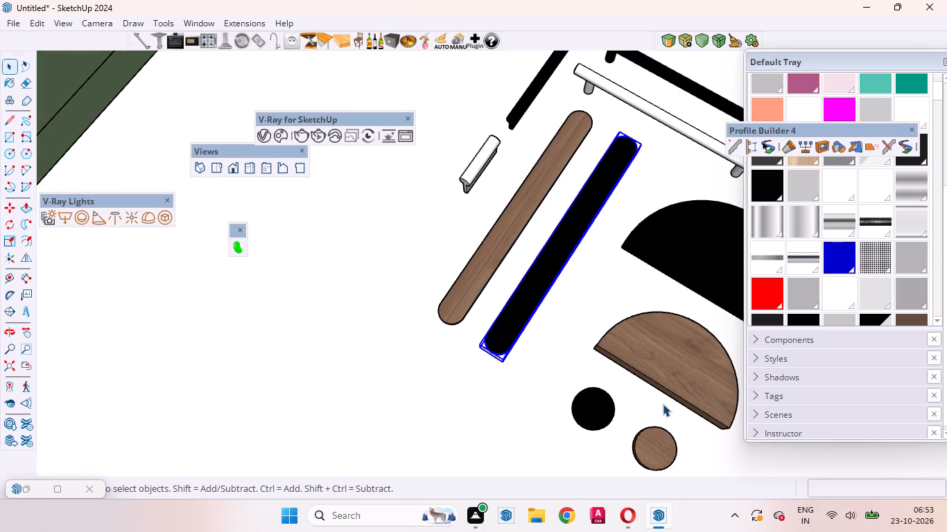
{"action": "key", "text": "m"}
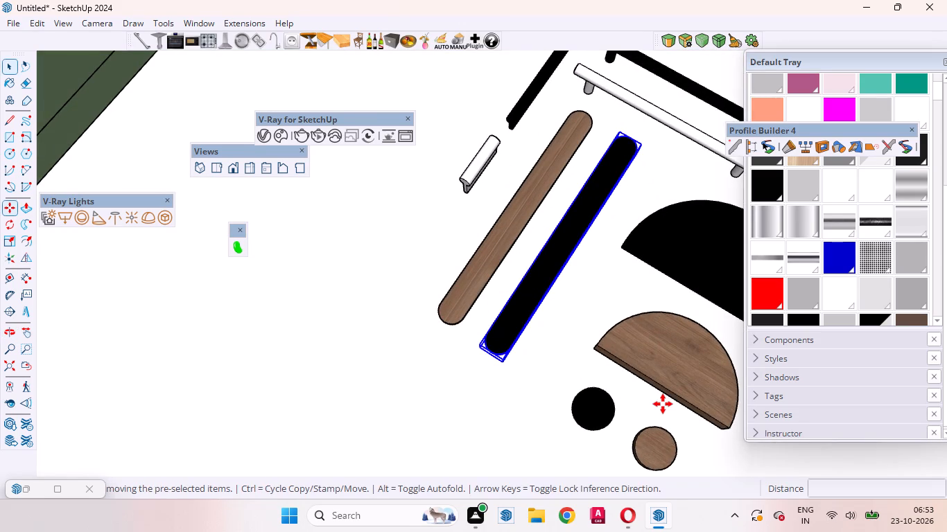
{"action": "left_click_drag", "start_coordinate": [466, 393], "coordinate": [467, 403]}
{"action": "scroll", "coordinate": [398, 425], "scroll_direction": "down", "scroll_amount": 10}
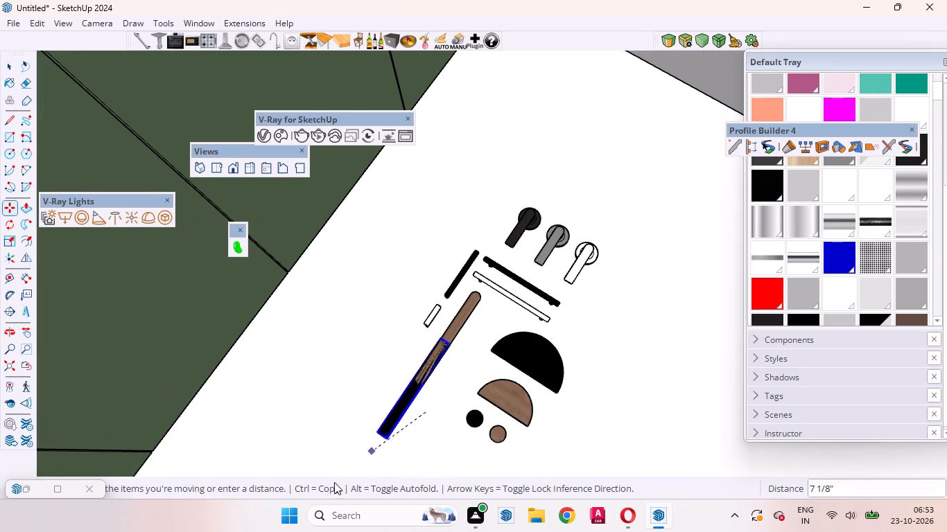
{"action": "left_click", "coordinate": [284, 443]}
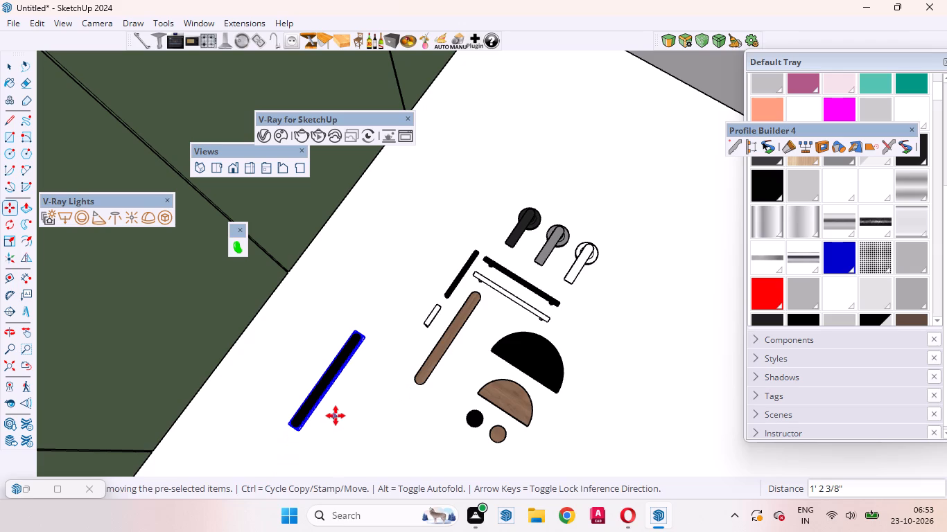
Rotate the black bar handle 90° about the green axis from its end corner to stand it upright.
{"action": "key", "text": "q"}
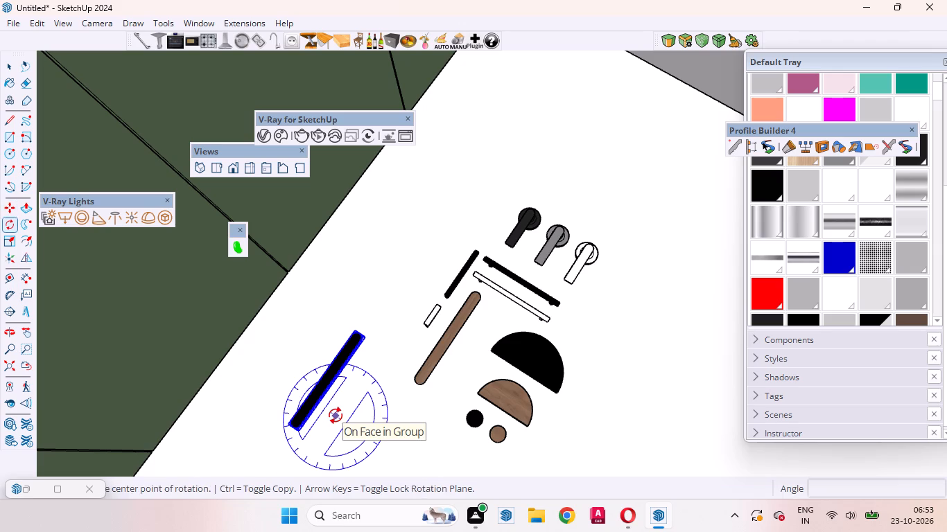
{"action": "key", "text": "Left"}
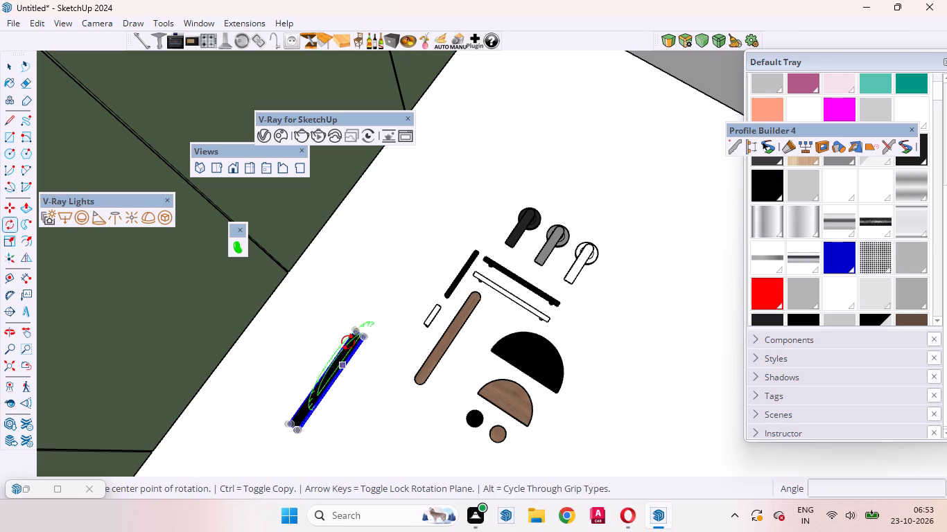
{"action": "left_click", "coordinate": [367, 338]}
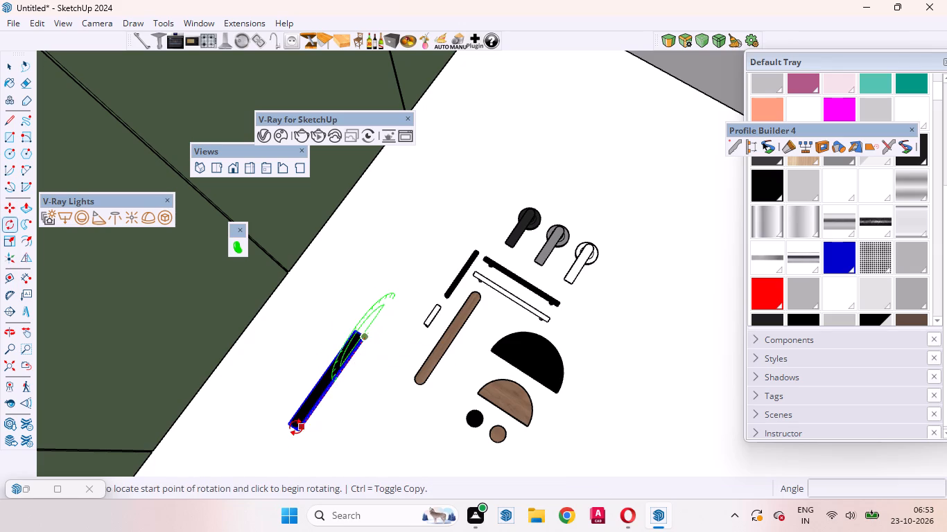
{"action": "left_click", "coordinate": [295, 432]}
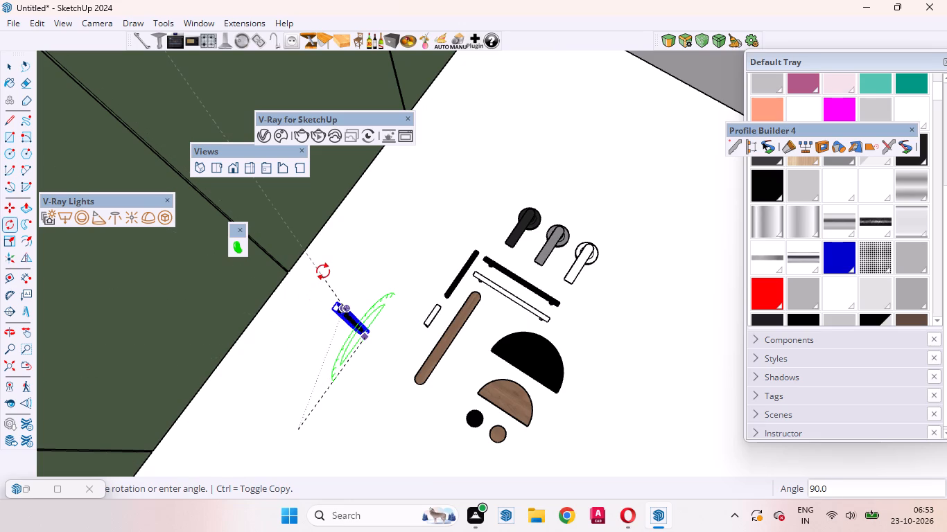
{"action": "type", "text": "90"}
{"action": "key", "text": "Return"}
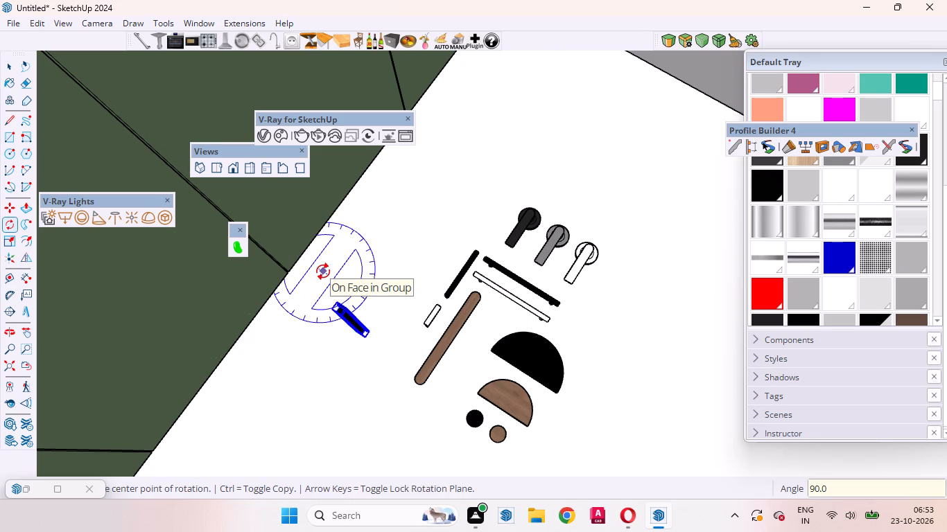
{"action": "key", "text": "space"}
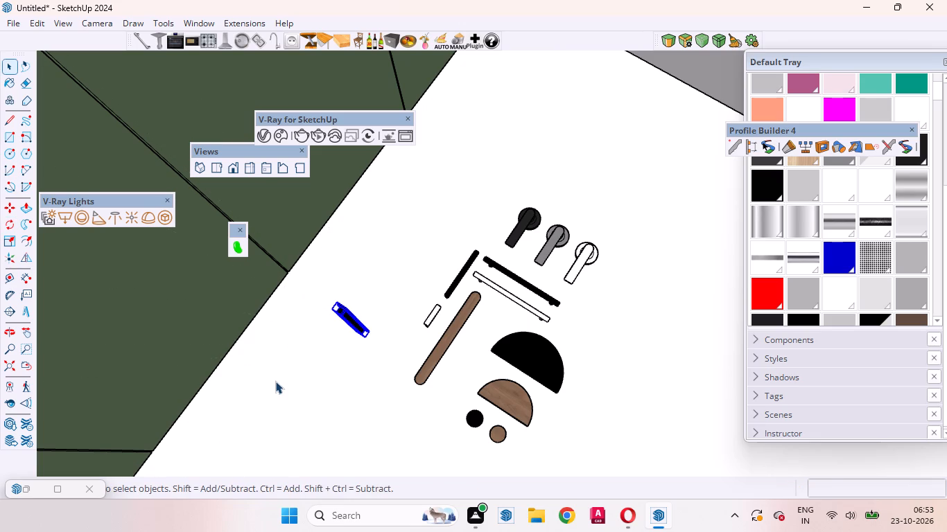
Rotate the upright black bar handle 90° about the vertical blue axis, pivoting on a floor point beside the wardrobe.
{"action": "key", "text": "q"}
{"action": "left_click", "coordinate": [279, 379]}
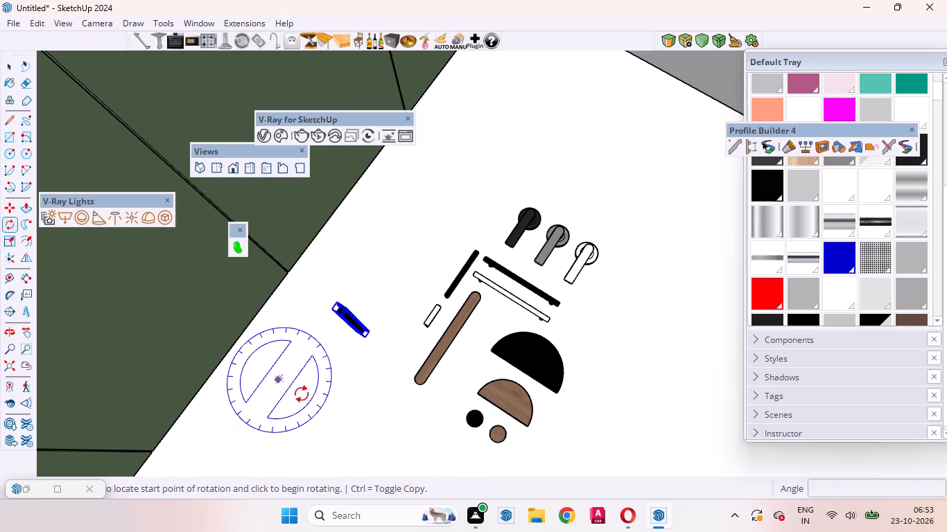
{"action": "left_click", "coordinate": [313, 401]}
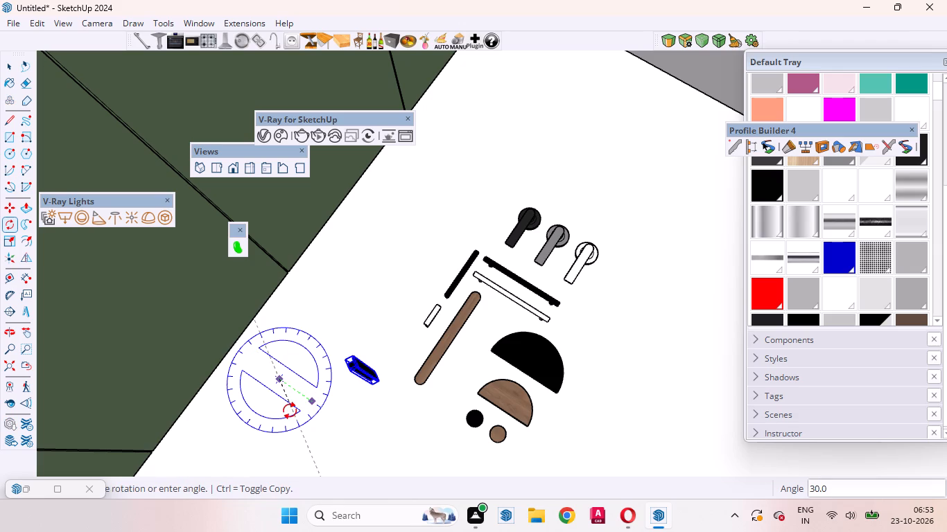
{"action": "type", "text": "90"}
{"action": "key", "text": "Return"}
{"action": "key", "text": "space"}
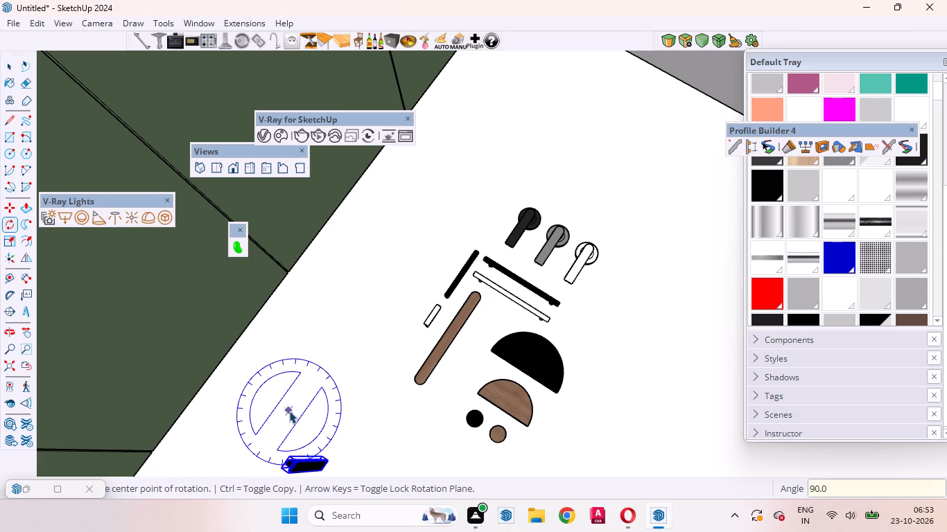
Place a horizontal guide line 4' above the bottom edge of the green wardrobe's door fronts.
{"action": "scroll", "coordinate": [437, 305], "scroll_direction": "down", "scroll_amount": 11}
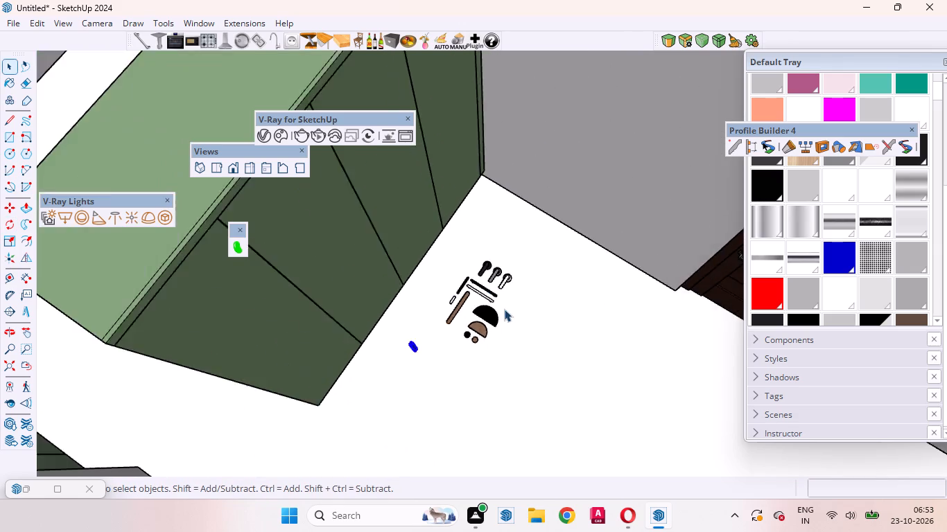
{"action": "scroll", "coordinate": [504, 309], "scroll_direction": "down", "scroll_amount": 5}
{"action": "middle_click_drag", "start_coordinate": [492, 383], "coordinate": [244, 235]}
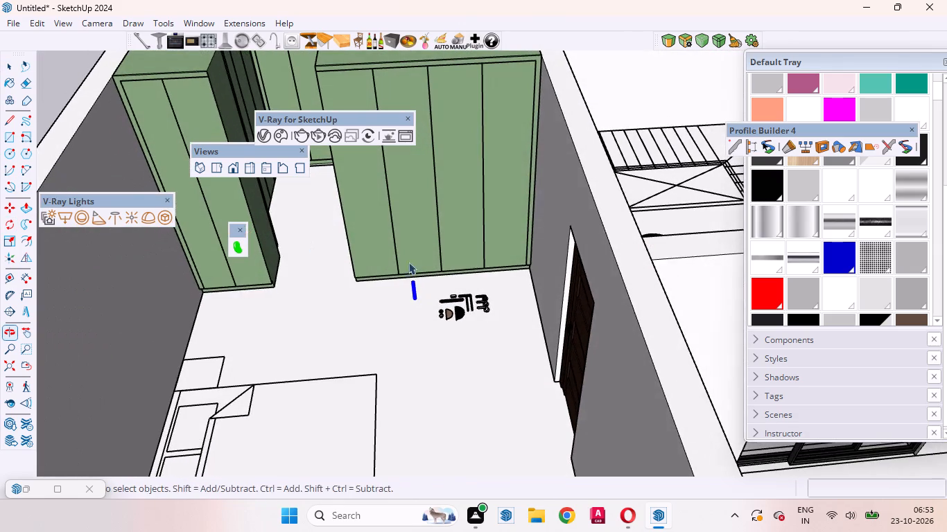
{"action": "scroll", "coordinate": [455, 298], "scroll_direction": "down", "scroll_amount": 5}
{"action": "scroll", "coordinate": [397, 218], "scroll_direction": "up", "scroll_amount": 5}
{"action": "scroll", "coordinate": [407, 313], "scroll_direction": "up", "scroll_amount": 2}
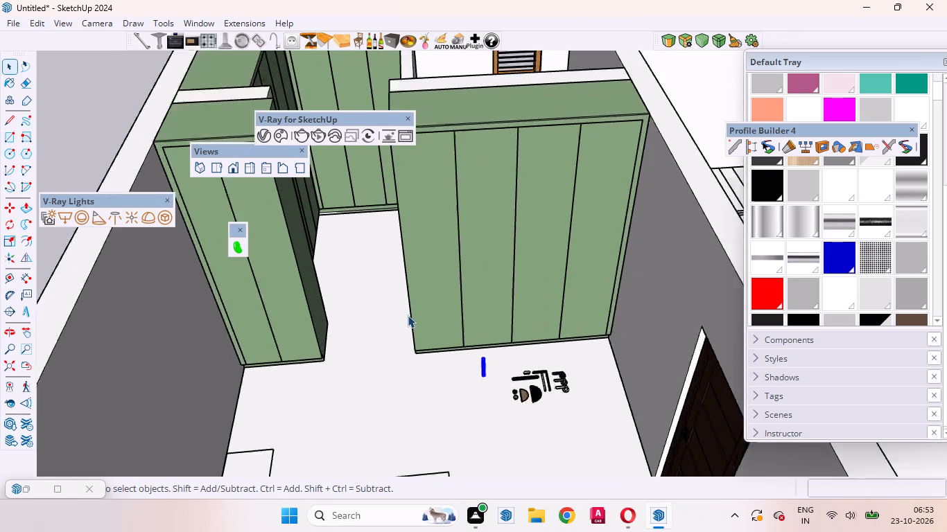
{"action": "scroll", "coordinate": [408, 315], "scroll_direction": "up", "scroll_amount": 1}
{"action": "key", "text": "t"}
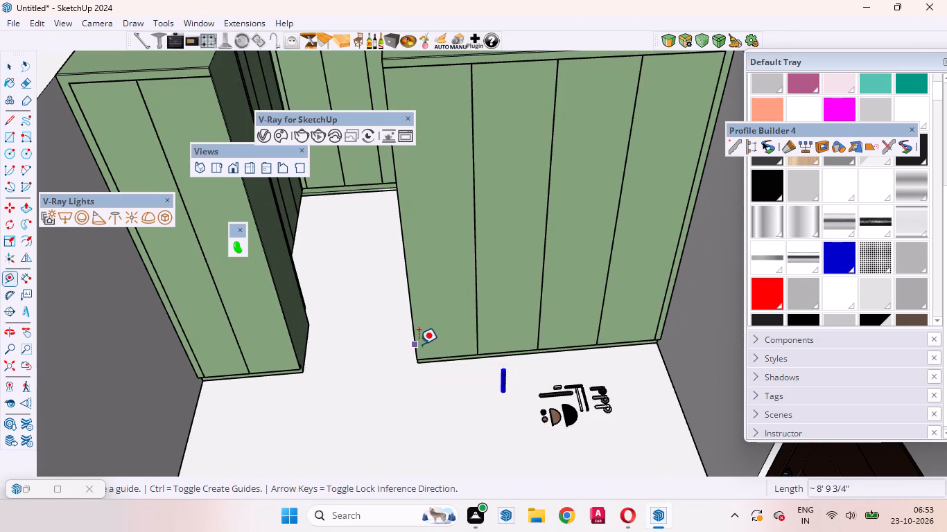
{"action": "left_click", "coordinate": [438, 355]}
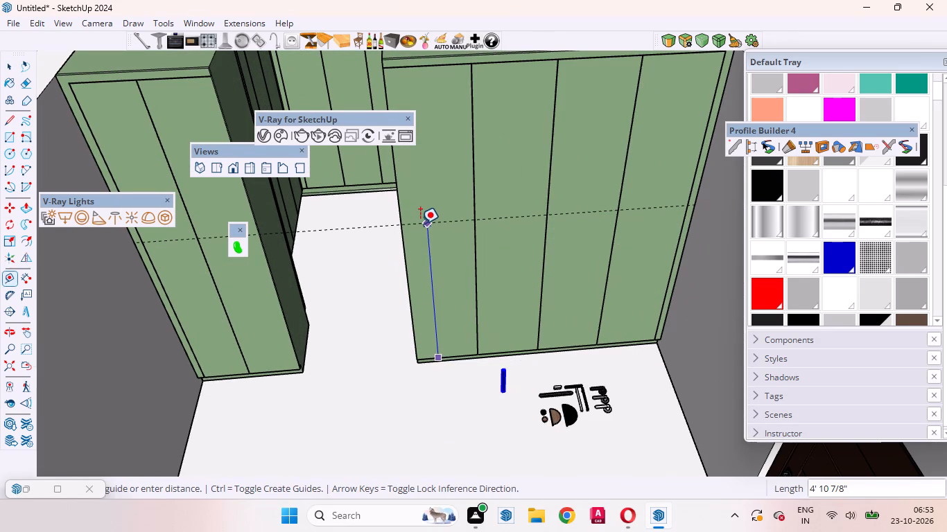
{"action": "key", "text": "4"}
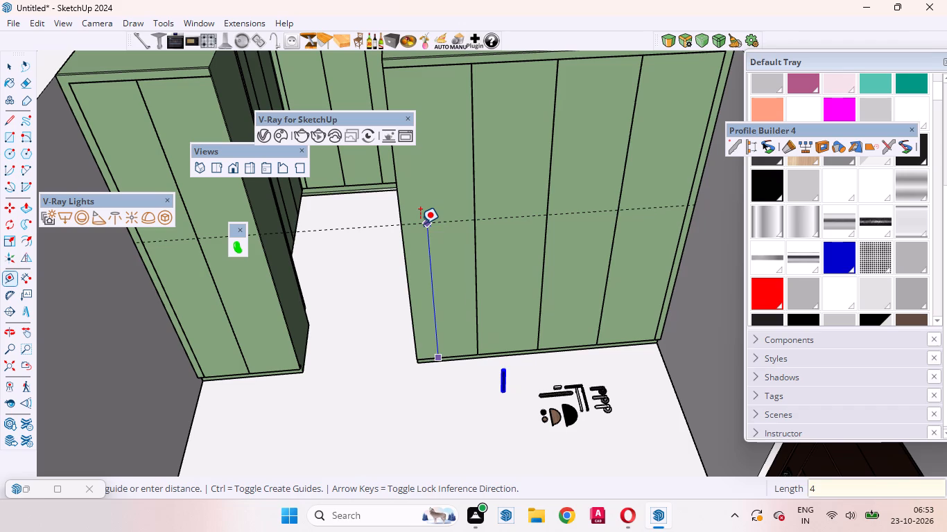
{"action": "key", "text": "apostrophe"}
{"action": "key", "text": "Return"}
{"action": "key", "text": "space"}
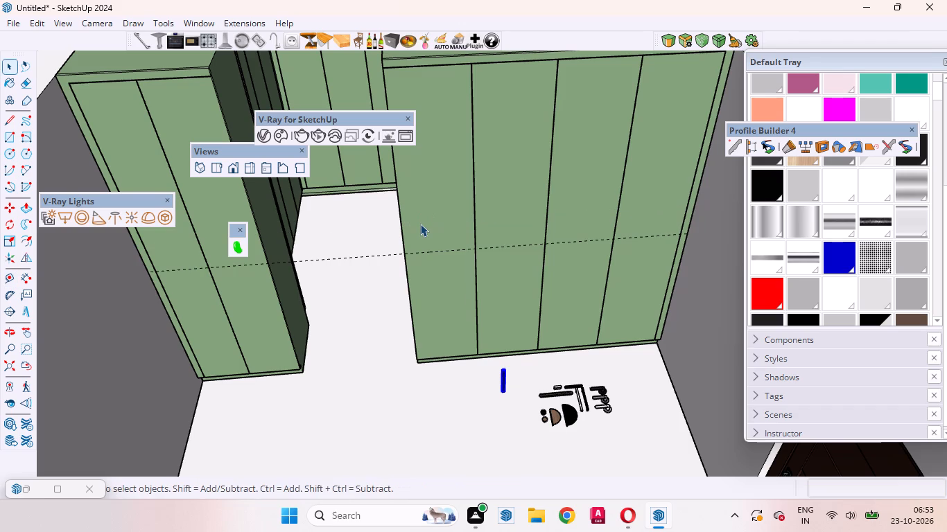
Move the black bar handle by its bottom corner about 1' 3 3/4" to the wardrobe's bottom edge, beside the first door joint.
{"action": "scroll", "coordinate": [469, 290], "scroll_direction": "up", "scroll_amount": 5}
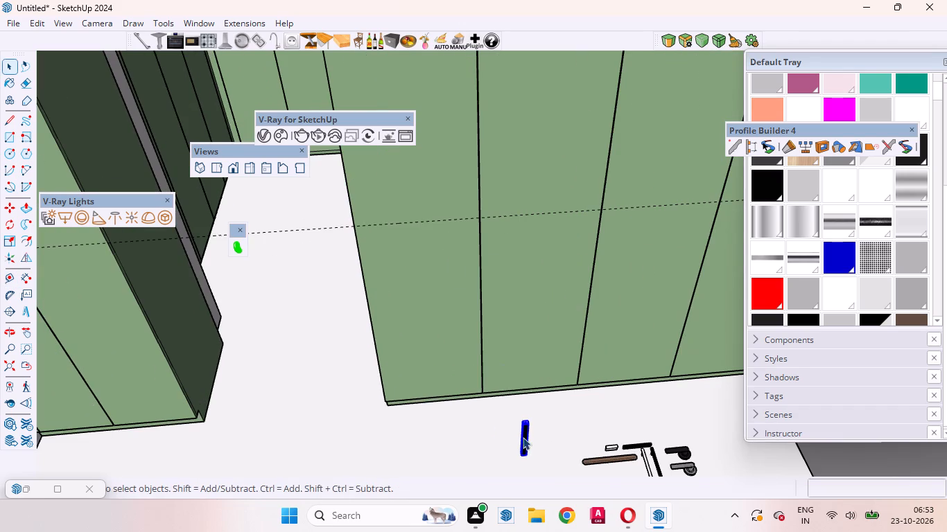
{"action": "left_click", "coordinate": [525, 440]}
{"action": "key", "text": "m"}
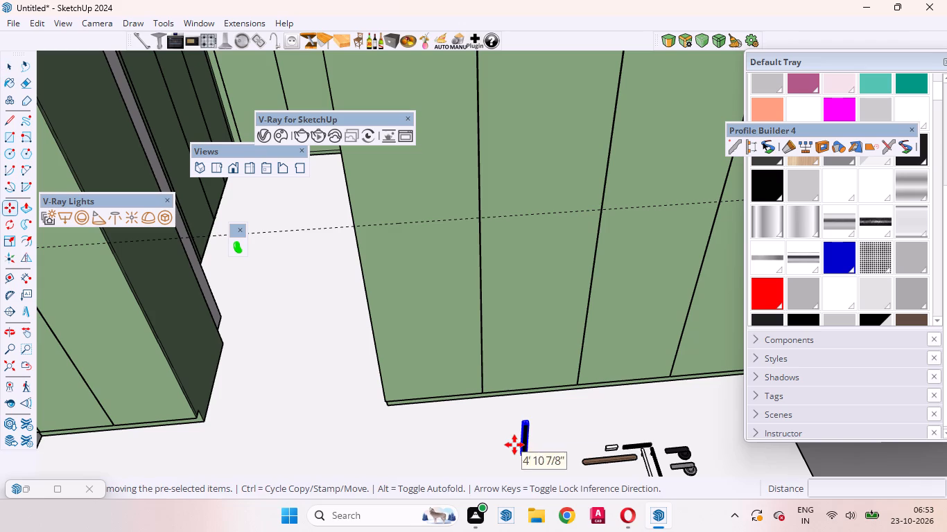
{"action": "scroll", "coordinate": [432, 317], "scroll_direction": "down", "scroll_amount": 3}
{"action": "middle_click_drag", "start_coordinate": [408, 393], "coordinate": [460, 456]}
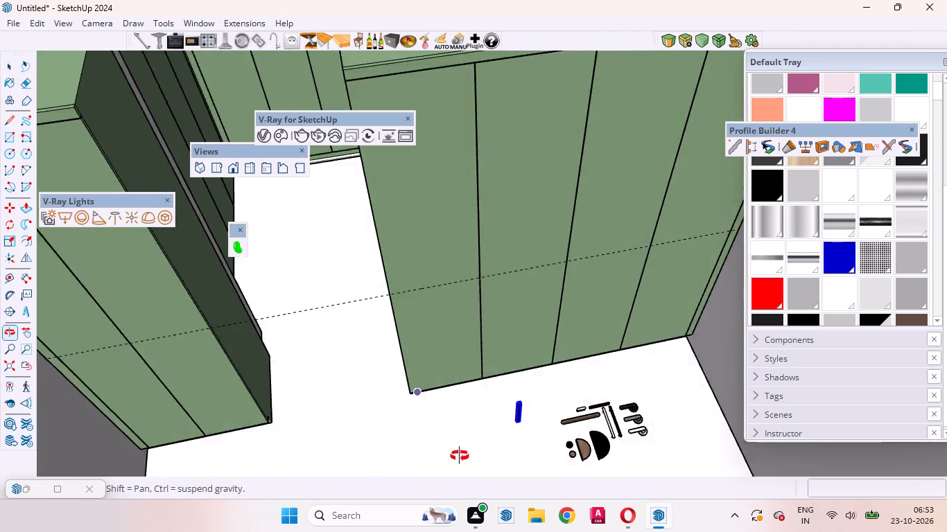
{"action": "middle_click_drag", "start_coordinate": [460, 456], "coordinate": [587, 459]}
{"action": "scroll", "coordinate": [579, 369], "scroll_direction": "up", "scroll_amount": 19}
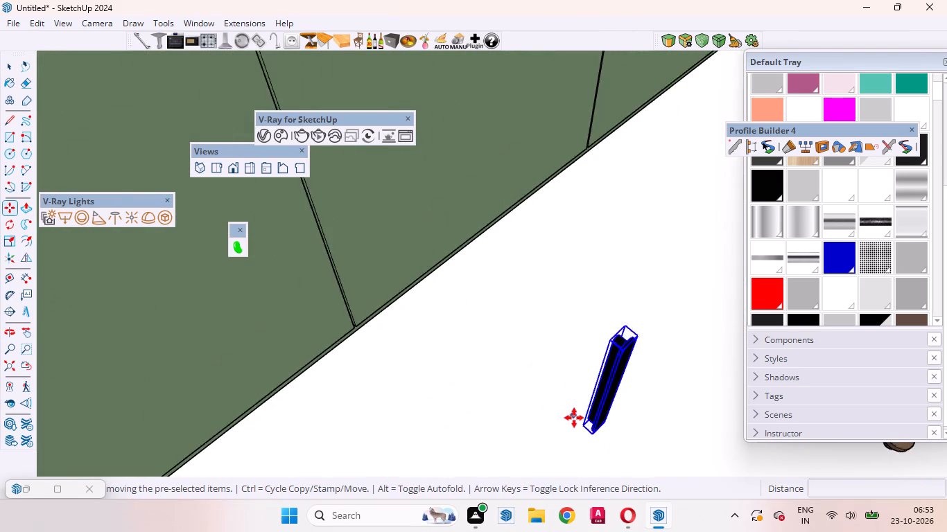
{"action": "scroll", "coordinate": [574, 418], "scroll_direction": "up", "scroll_amount": 3}
{"action": "middle_click_drag", "start_coordinate": [577, 427], "coordinate": [605, 447]}
{"action": "scroll", "coordinate": [614, 406], "scroll_direction": "up", "scroll_amount": 9}
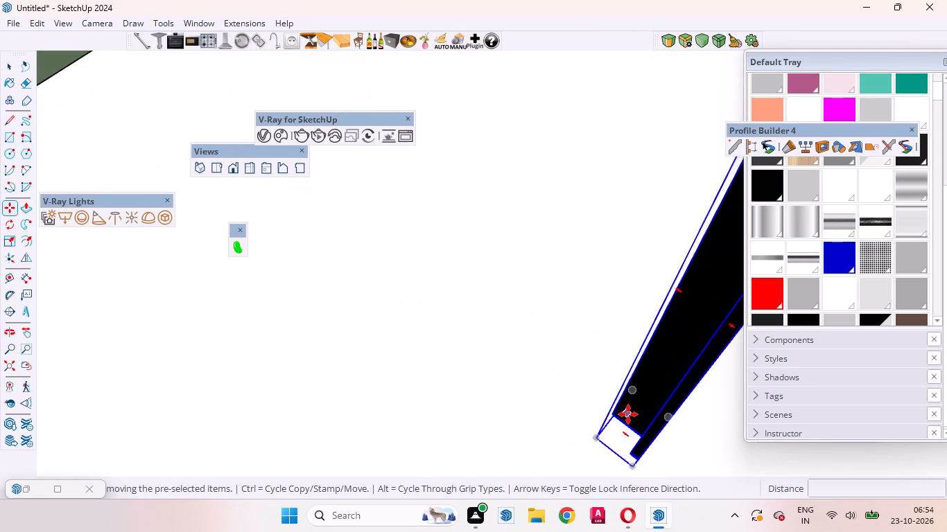
{"action": "scroll", "coordinate": [628, 414], "scroll_direction": "up", "scroll_amount": 2}
{"action": "left_click", "coordinate": [602, 416]}
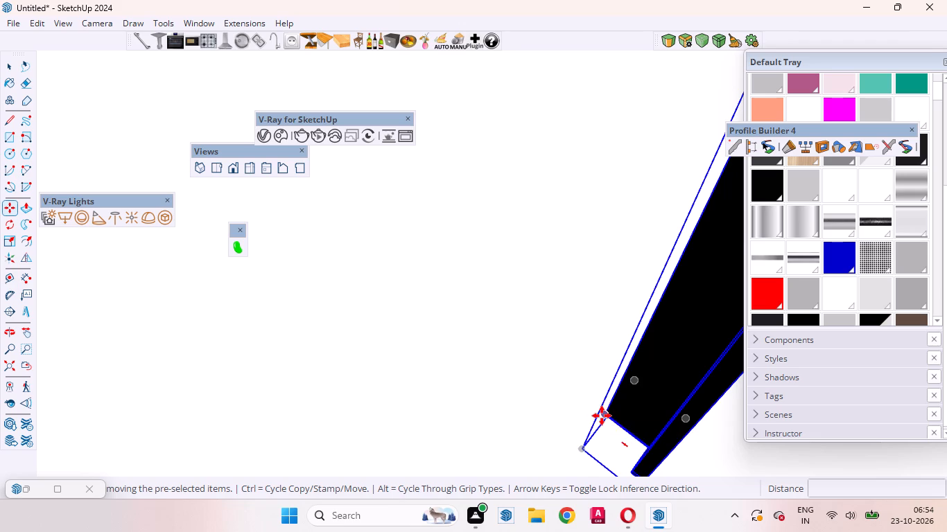
{"action": "scroll", "coordinate": [548, 416], "scroll_direction": "down", "scroll_amount": 20}
{"action": "scroll", "coordinate": [548, 416], "scroll_direction": "down", "scroll_amount": 5}
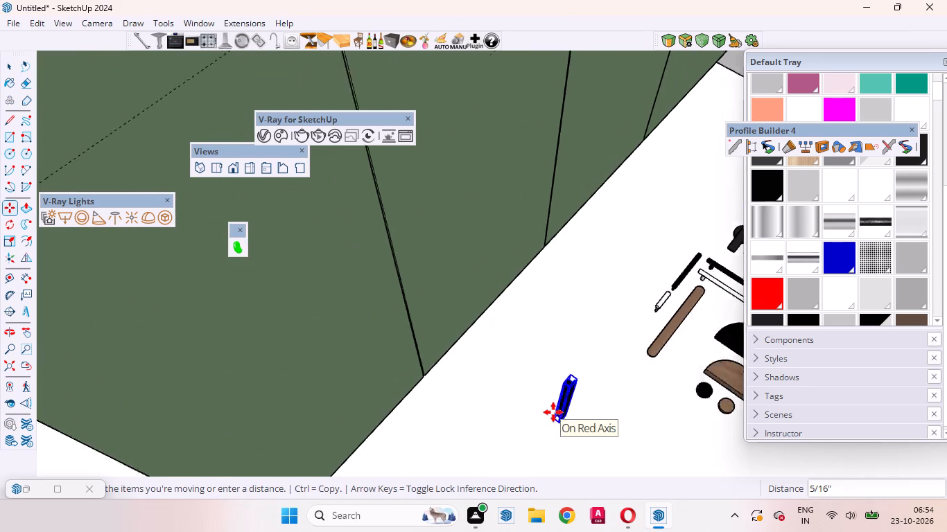
{"action": "scroll", "coordinate": [553, 412], "scroll_direction": "down", "scroll_amount": 1}
{"action": "left_click", "coordinate": [441, 396]}
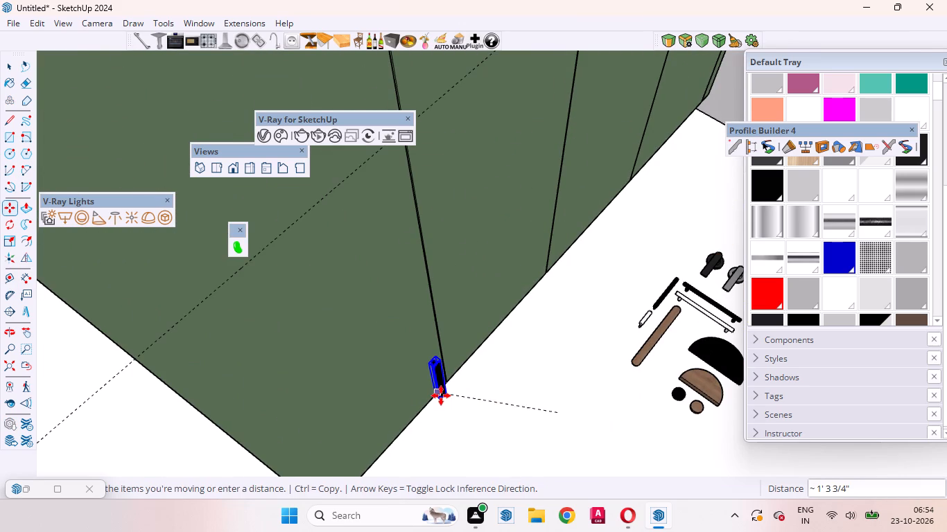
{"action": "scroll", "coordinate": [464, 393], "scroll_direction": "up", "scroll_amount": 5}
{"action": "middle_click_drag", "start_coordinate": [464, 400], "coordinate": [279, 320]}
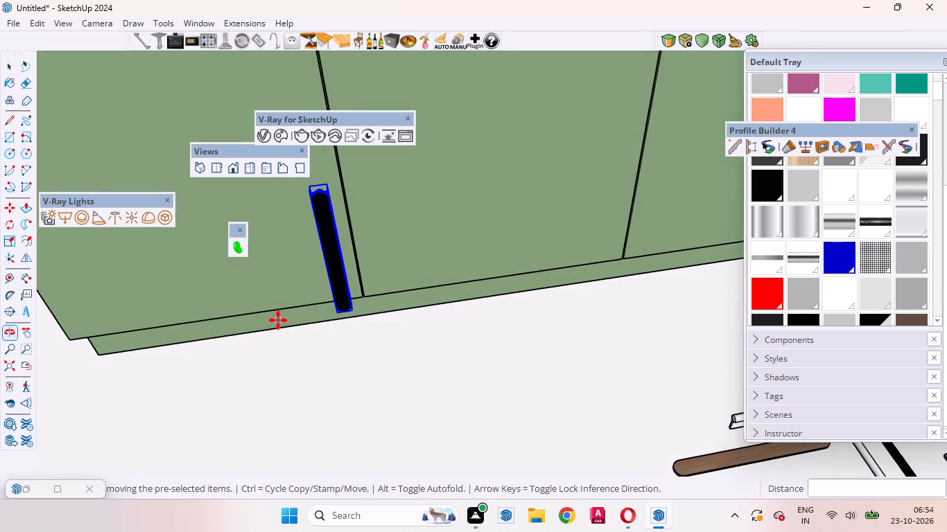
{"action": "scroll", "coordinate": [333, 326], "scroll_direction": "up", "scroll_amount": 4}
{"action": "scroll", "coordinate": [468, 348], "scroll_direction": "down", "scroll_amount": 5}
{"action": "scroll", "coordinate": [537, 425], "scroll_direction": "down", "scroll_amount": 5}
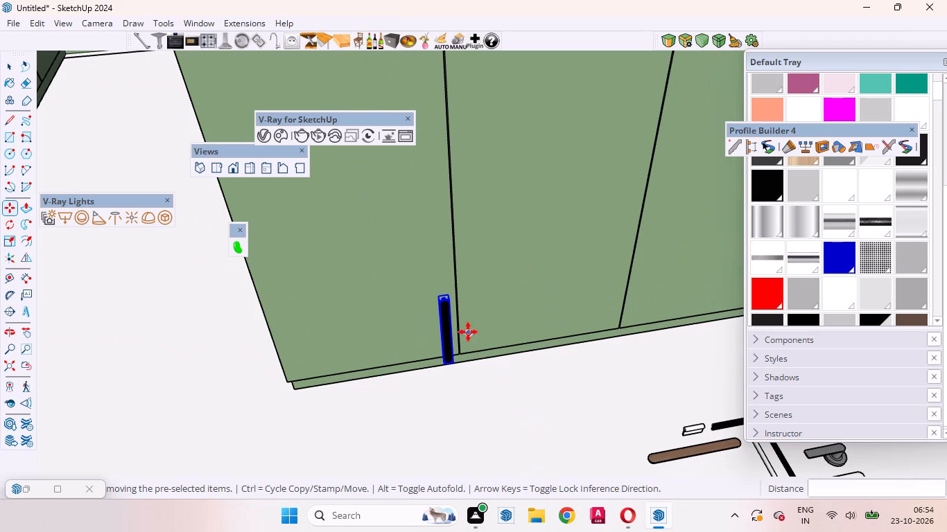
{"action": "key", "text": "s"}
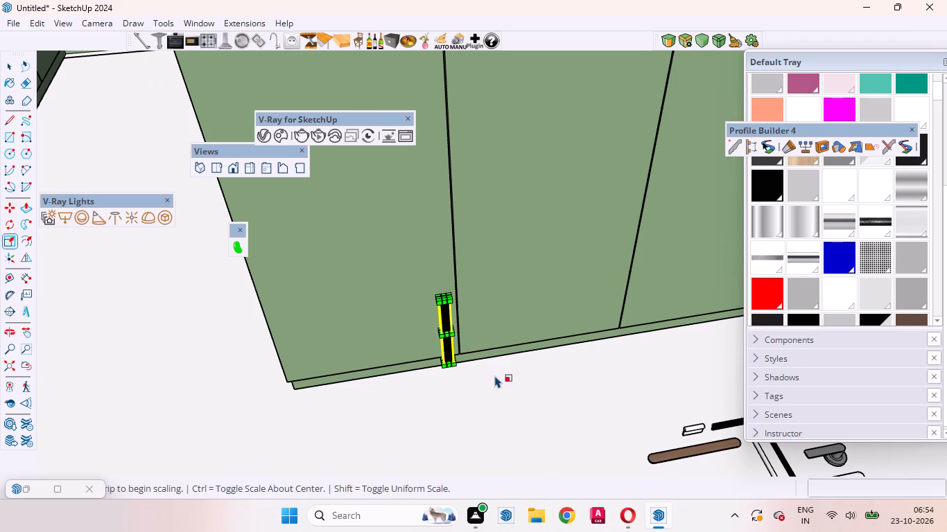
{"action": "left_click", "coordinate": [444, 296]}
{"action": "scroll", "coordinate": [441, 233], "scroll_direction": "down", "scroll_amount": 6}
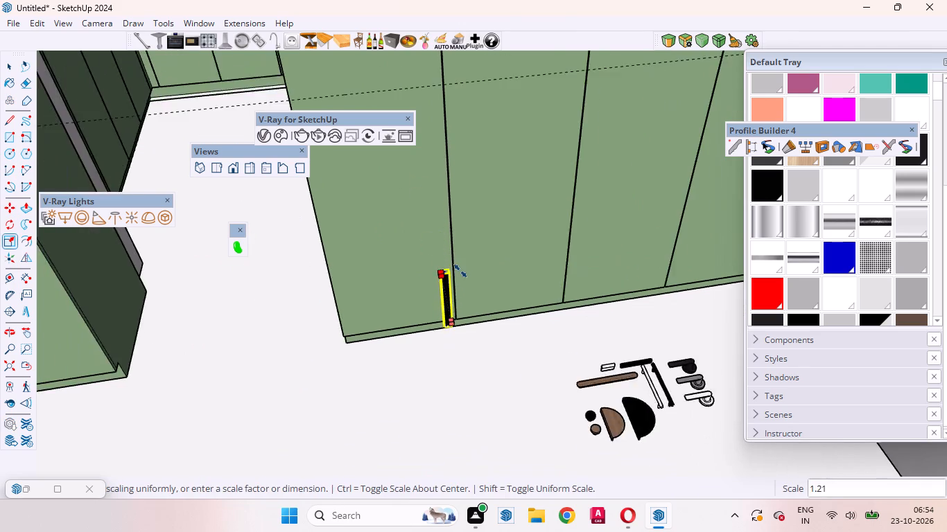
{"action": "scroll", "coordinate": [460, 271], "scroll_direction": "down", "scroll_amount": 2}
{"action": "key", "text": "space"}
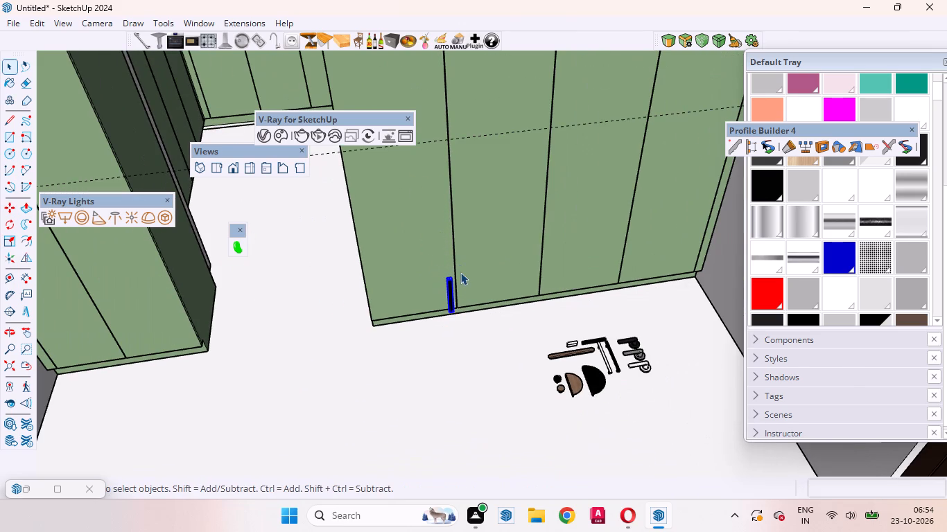
Scale the black bar handle along its red axis only by about 4.34, stretching it upward toward the 4' guide line.
{"action": "key", "text": "s"}
{"action": "scroll", "coordinate": [448, 274], "scroll_direction": "up", "scroll_amount": 10}
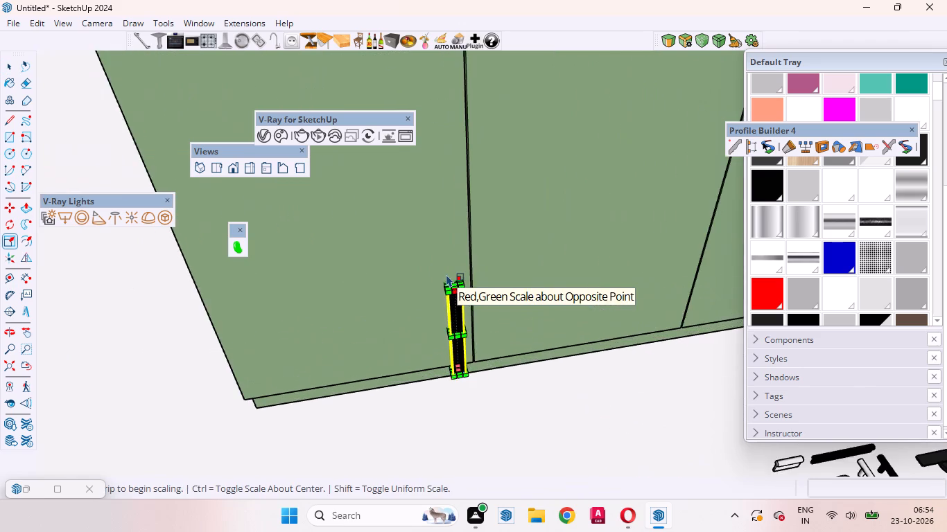
{"action": "scroll", "coordinate": [446, 274], "scroll_direction": "up", "scroll_amount": 4}
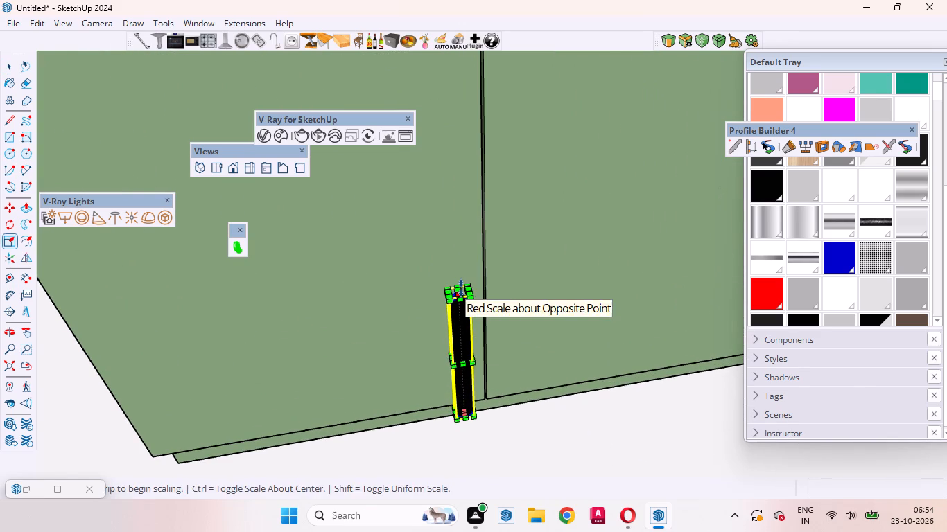
{"action": "left_click", "coordinate": [461, 288]}
{"action": "scroll", "coordinate": [458, 262], "scroll_direction": "down", "scroll_amount": 15}
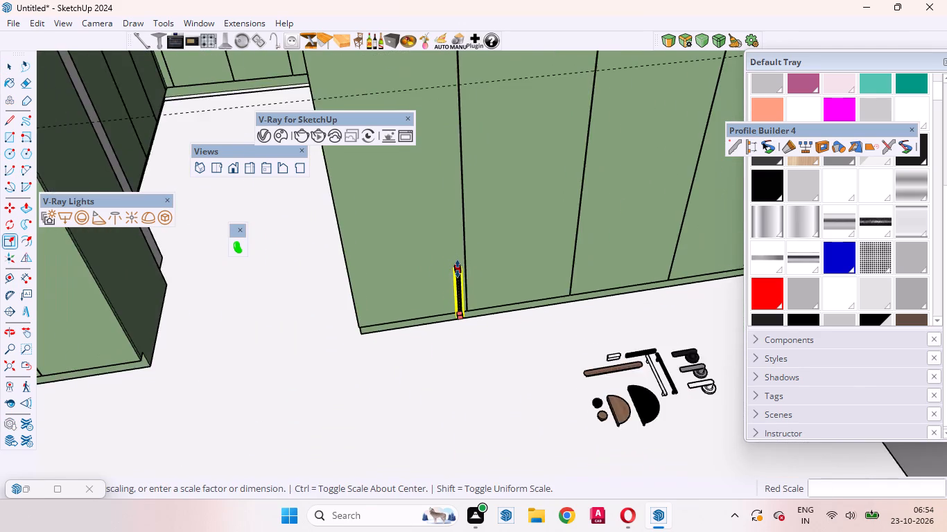
{"action": "scroll", "coordinate": [458, 269], "scroll_direction": "down", "scroll_amount": 2}
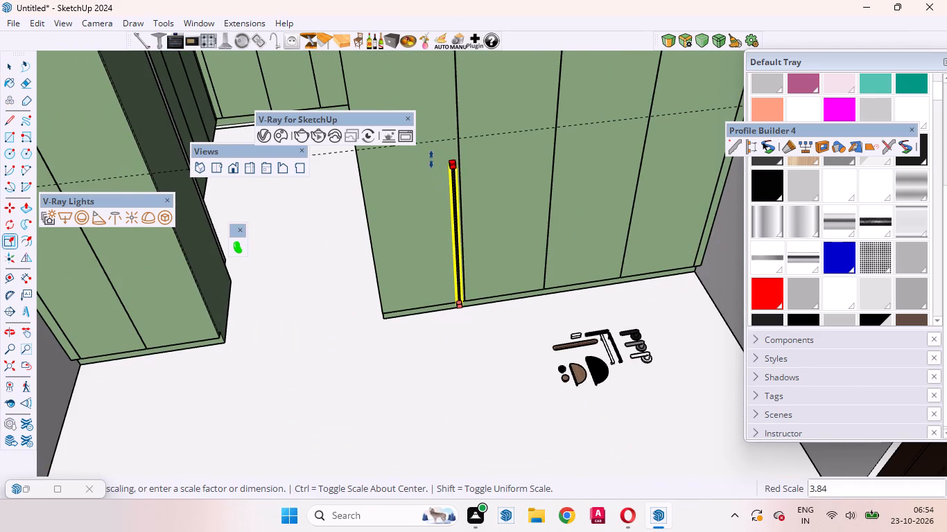
{"action": "left_click", "coordinate": [427, 144]}
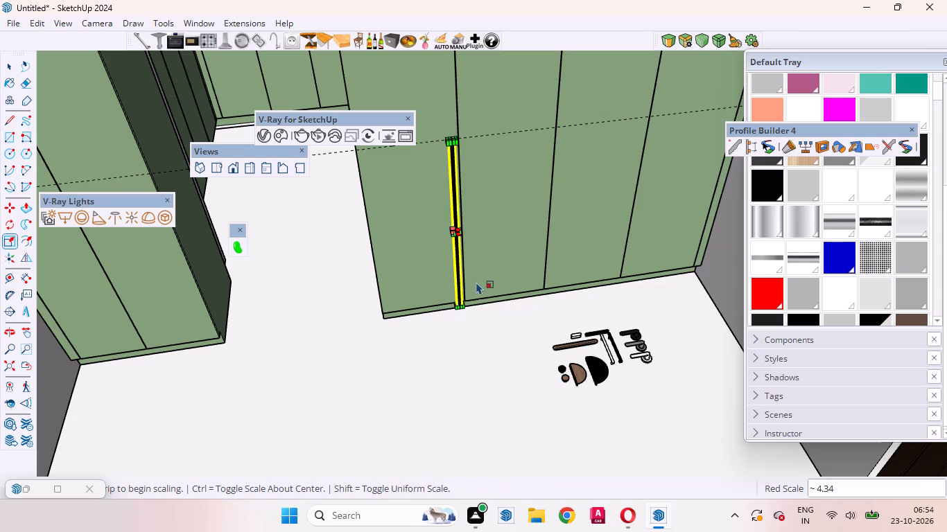
{"action": "key", "text": "space"}
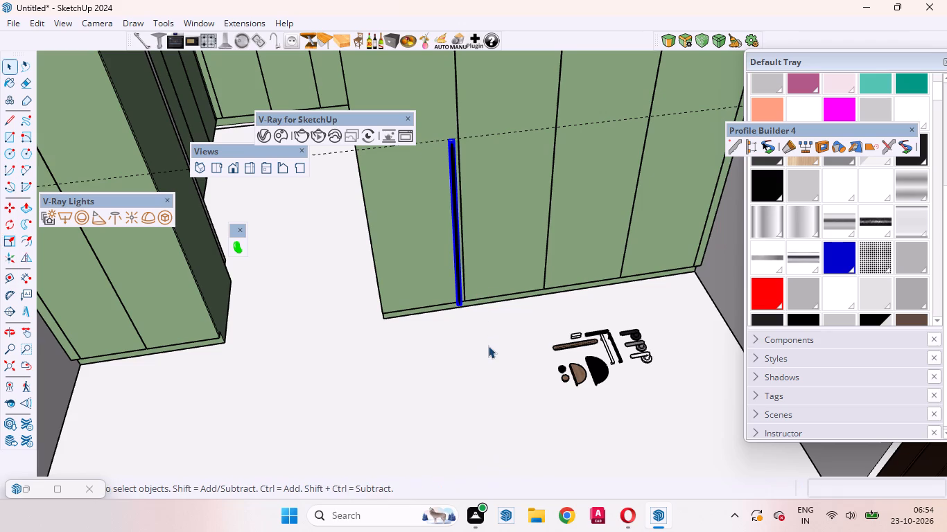
Examine the stretched handle against the wardrobe front, checking its bottom end, its seating on the door and its overall height.
{"action": "left_click", "coordinate": [488, 346]}
{"action": "scroll", "coordinate": [454, 295], "scroll_direction": "up", "scroll_amount": 10}
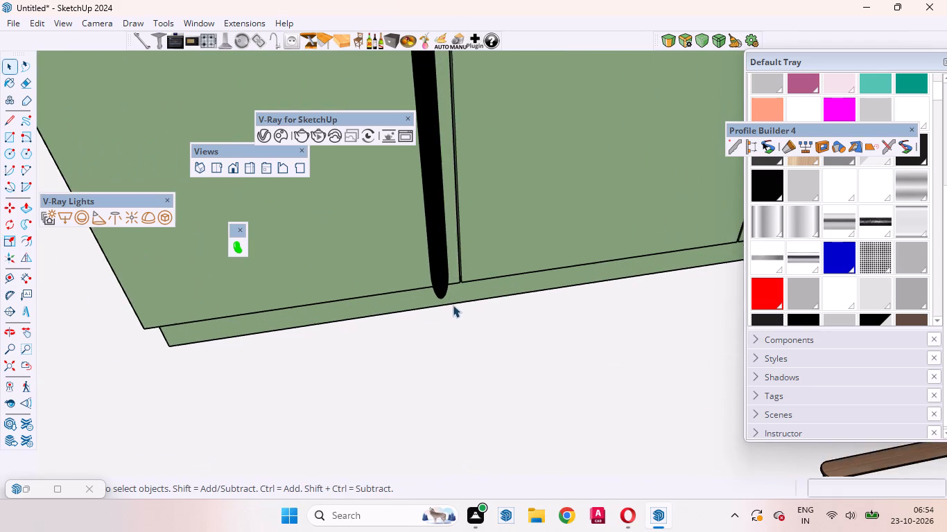
{"action": "scroll", "coordinate": [453, 305], "scroll_direction": "up", "scroll_amount": 7}
{"action": "middle_click_drag", "start_coordinate": [413, 286], "coordinate": [518, 254]}
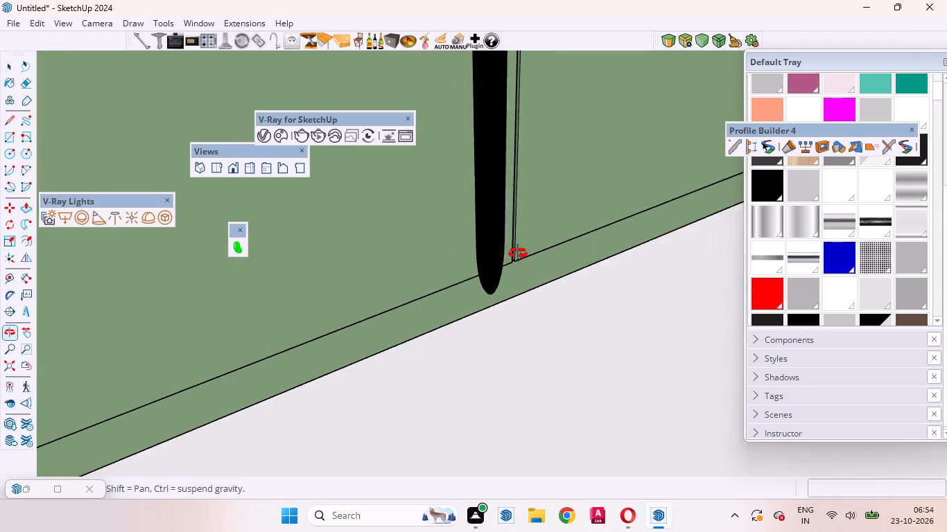
{"action": "middle_click_drag", "start_coordinate": [518, 254], "coordinate": [660, 244]}
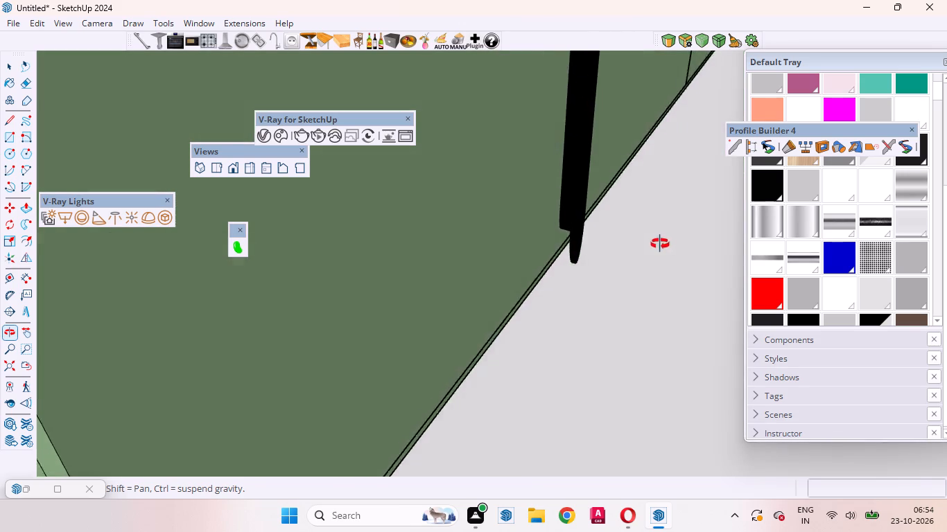
{"action": "middle_click_drag", "start_coordinate": [660, 244], "coordinate": [545, 335]}
{"action": "scroll", "coordinate": [618, 393], "scroll_direction": "down", "scroll_amount": 10}
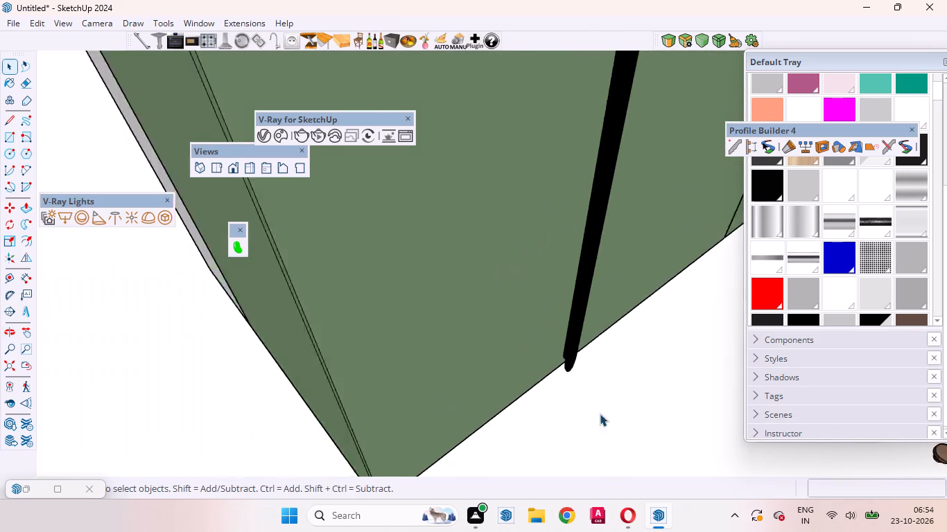
{"action": "scroll", "coordinate": [600, 414], "scroll_direction": "down", "scroll_amount": 8}
{"action": "middle_click_drag", "start_coordinate": [633, 374], "coordinate": [440, 242]}
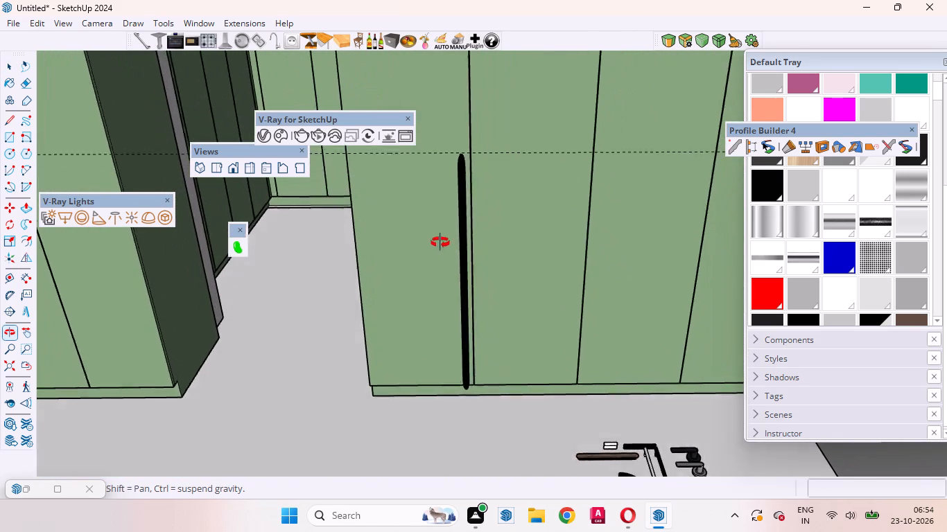
Move the stretched black handle straight up about 7/8" so its bottom end lines up with the door's bottom edge.
{"action": "middle_click_drag", "start_coordinate": [440, 242], "coordinate": [461, 224]}
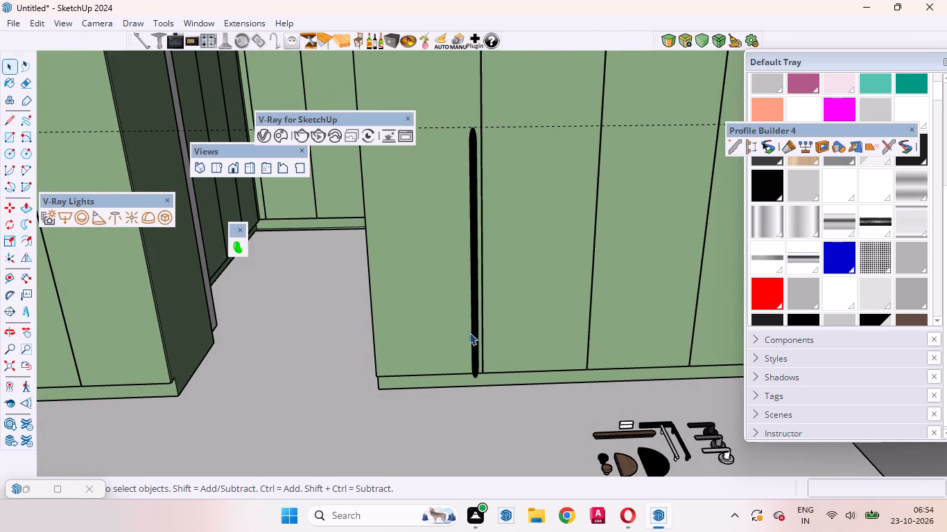
{"action": "scroll", "coordinate": [483, 402], "scroll_direction": "down", "scroll_amount": 2}
{"action": "scroll", "coordinate": [469, 373], "scroll_direction": "up", "scroll_amount": 8}
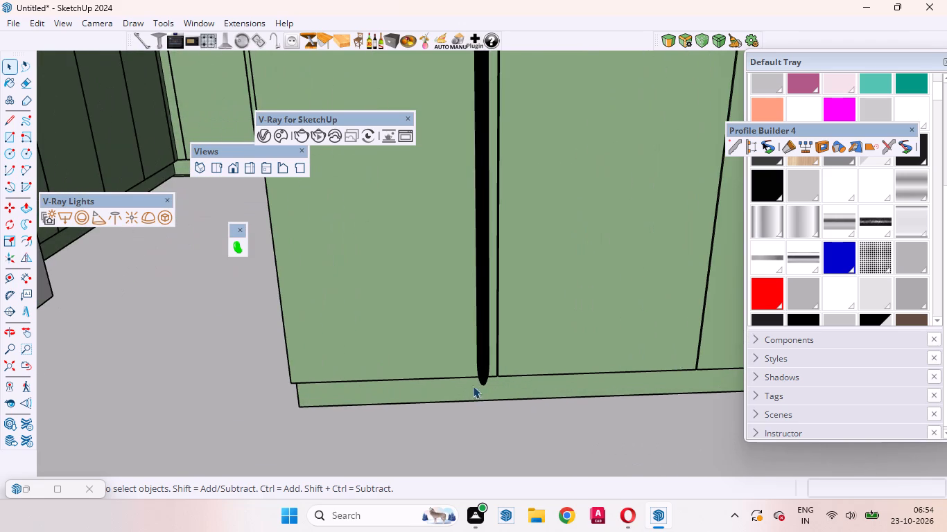
{"action": "middle_click_drag", "start_coordinate": [450, 349], "coordinate": [438, 318]}
{"action": "scroll", "coordinate": [472, 328], "scroll_direction": "up", "scroll_amount": 4}
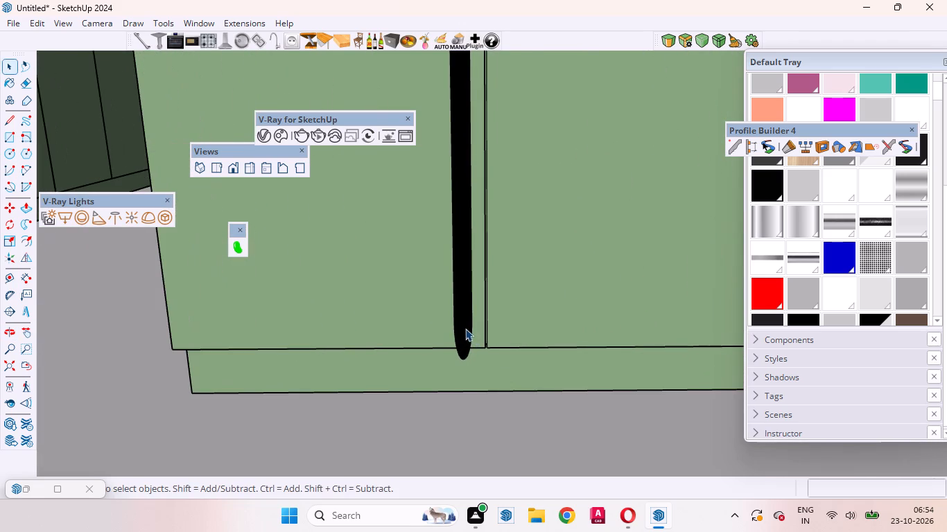
{"action": "left_click", "coordinate": [464, 328]}
{"action": "key", "text": "m"}
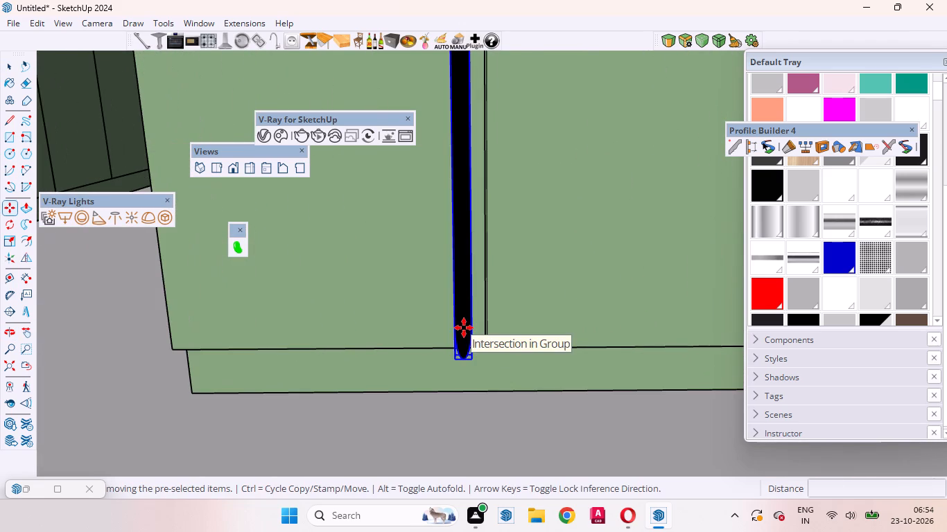
{"action": "left_click", "coordinate": [537, 292]}
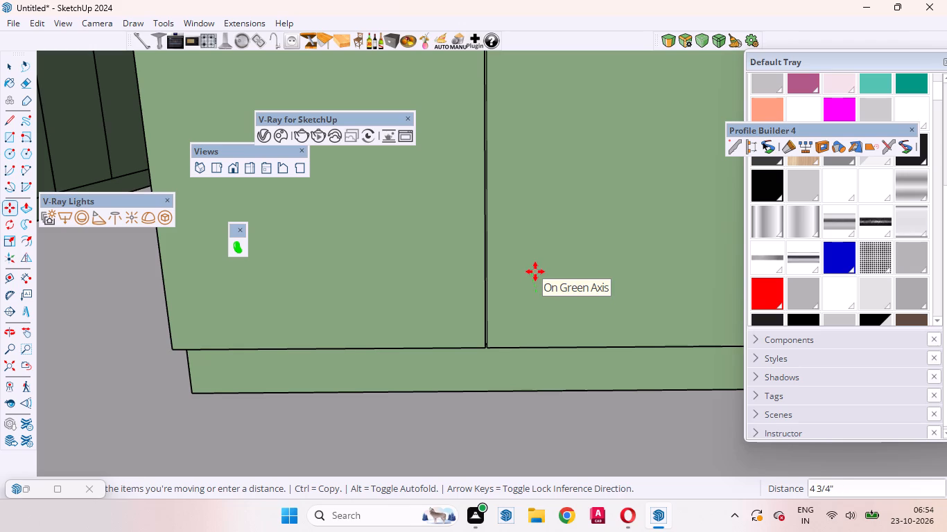
{"action": "key", "text": "Up"}
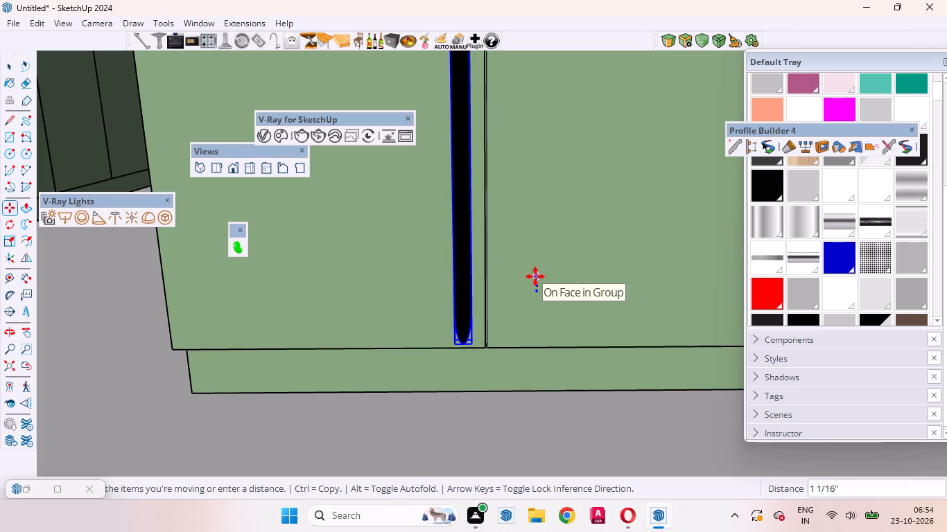
{"action": "left_click", "coordinate": [535, 279]}
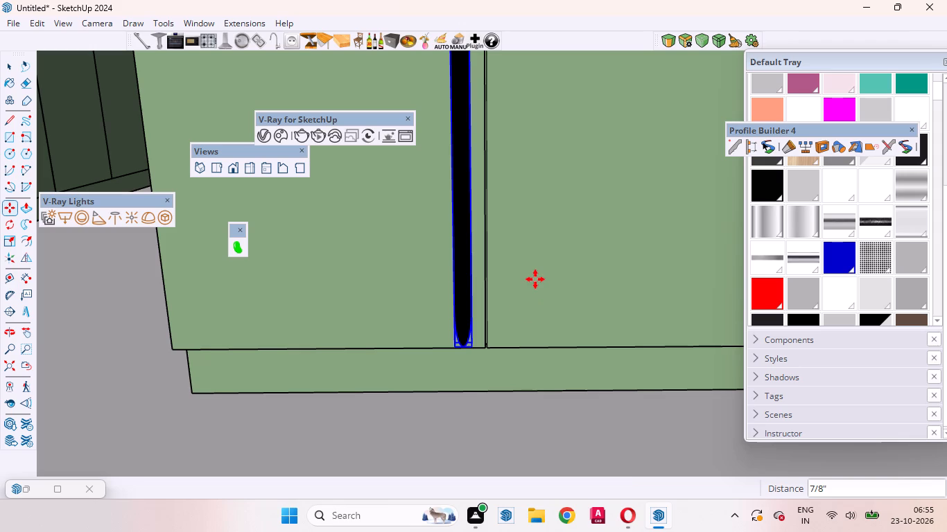
{"action": "key", "text": "space"}
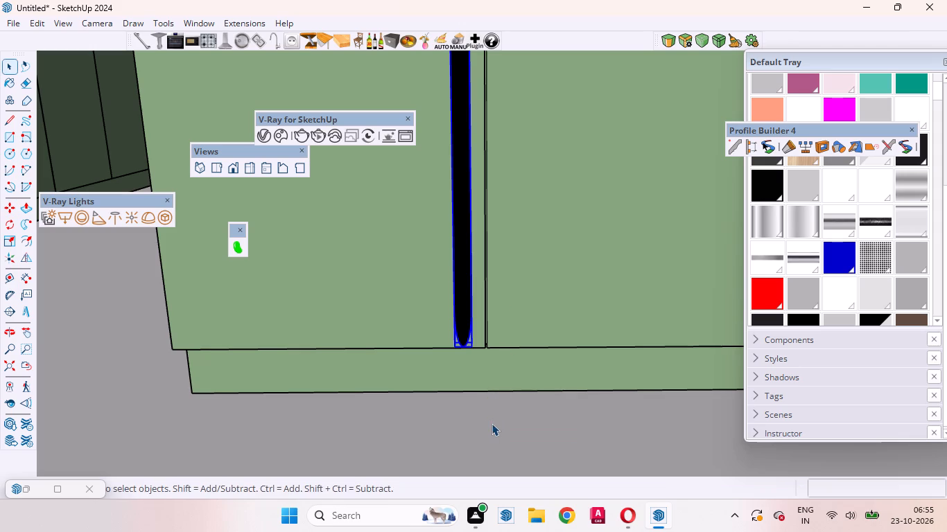
Copy the black handle 3" sideways to the other side of the first door joint, forming a pair.
{"action": "key", "text": "m"}
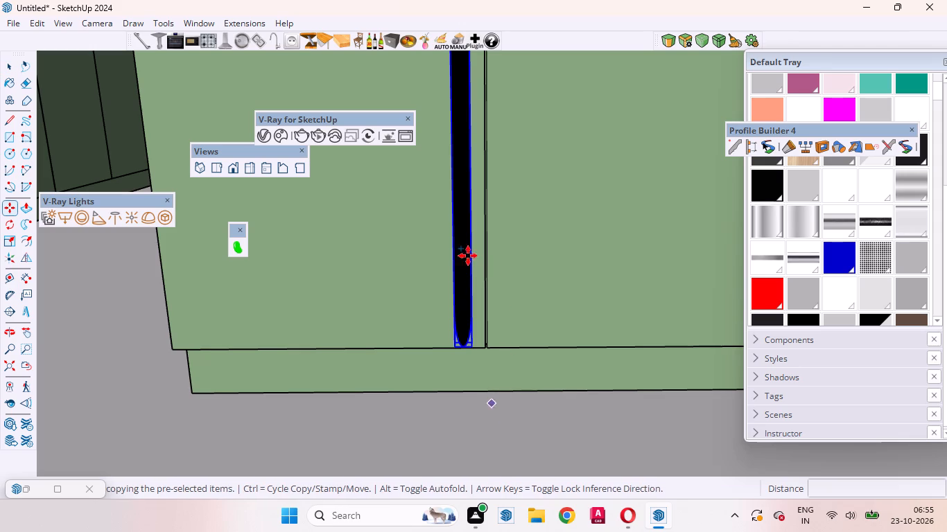
{"action": "left_click", "coordinate": [520, 260]}
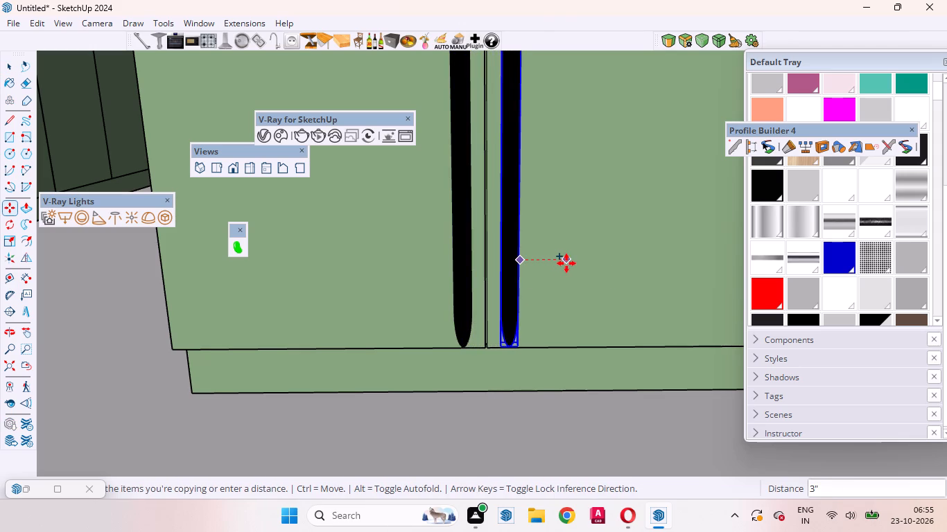
{"action": "left_click", "coordinate": [567, 263]}
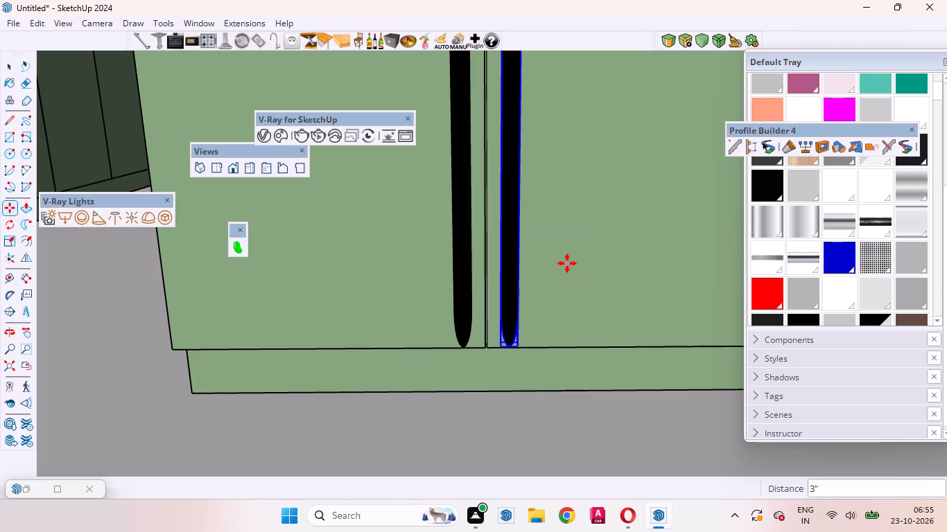
{"action": "key", "text": "space"}
{"action": "scroll", "coordinate": [555, 267], "scroll_direction": "down", "scroll_amount": 7}
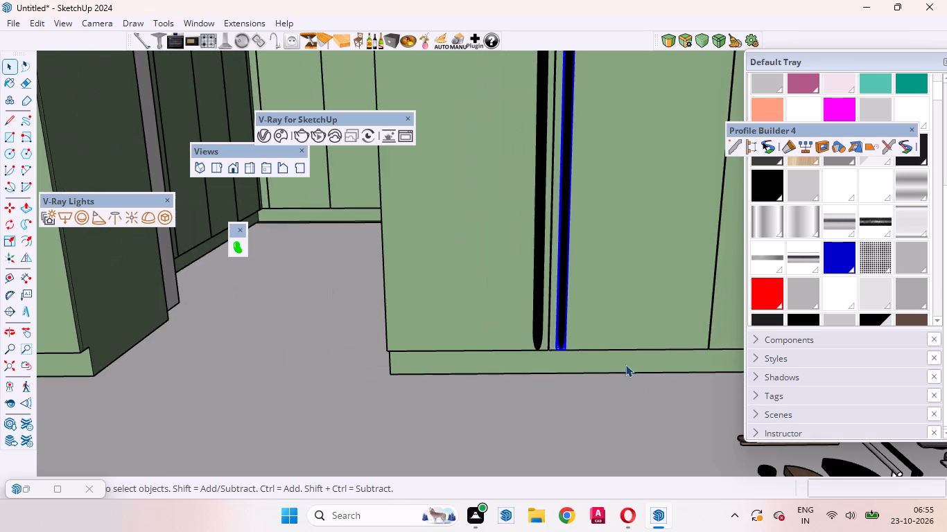
{"action": "middle_click_drag", "start_coordinate": [532, 150], "coordinate": [493, 312]}
{"action": "scroll", "coordinate": [490, 319], "scroll_direction": "down", "scroll_amount": 10}
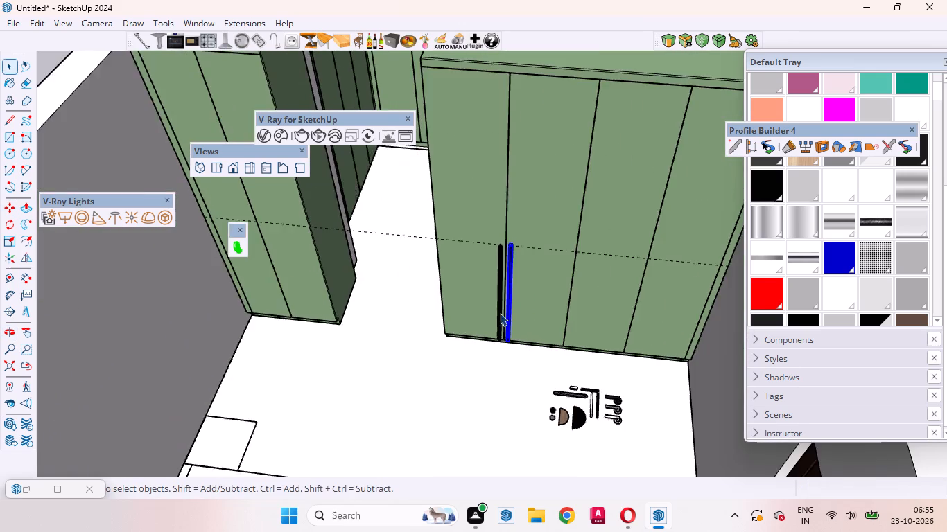
{"action": "scroll", "coordinate": [504, 310], "scroll_direction": "down", "scroll_amount": 9}
{"action": "left_click", "coordinate": [262, 326]}
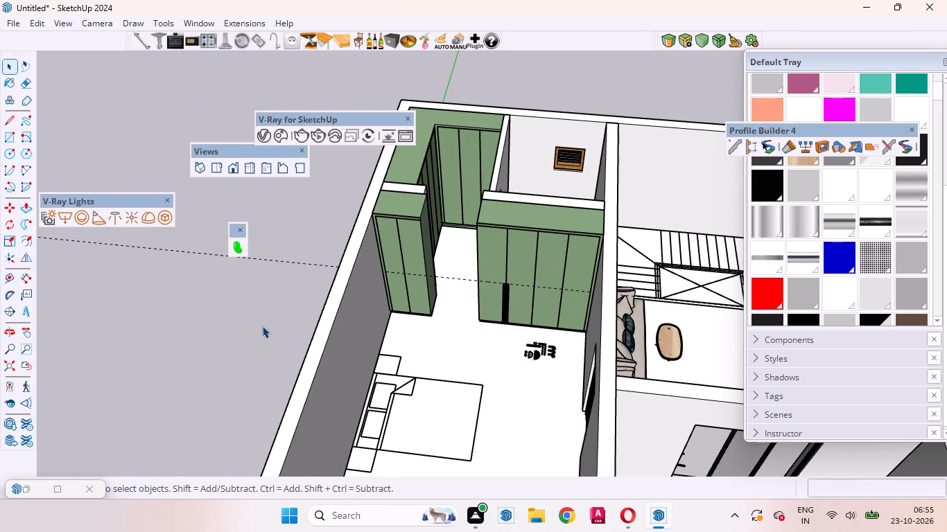
Copy both handles 3' 5 1/4" along the wardrobe, from the first door joint's bottom endpoint to the third joint's.
{"action": "scroll", "coordinate": [468, 294], "scroll_direction": "up", "scroll_amount": 9}
{"action": "middle_click_drag", "start_coordinate": [548, 312], "coordinate": [534, 263]}
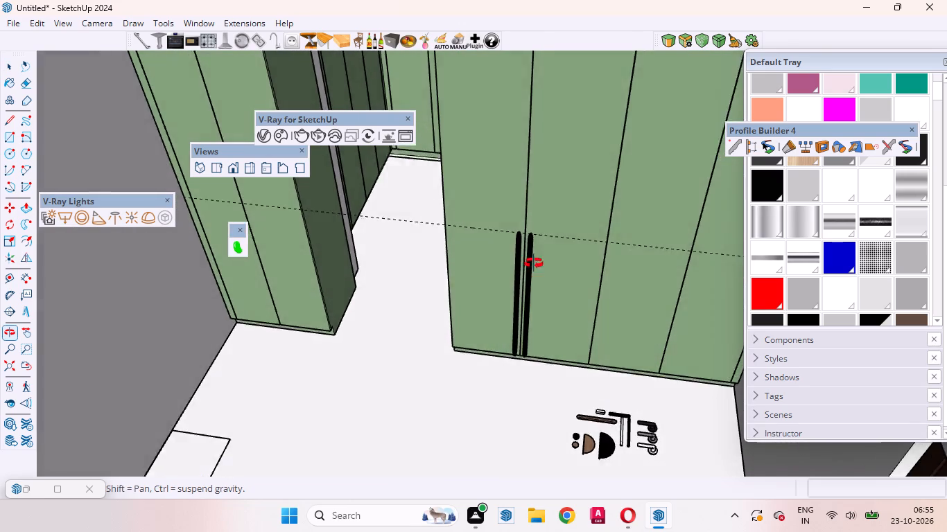
{"action": "middle_click_drag", "start_coordinate": [534, 263], "coordinate": [568, 211]}
{"action": "scroll", "coordinate": [528, 326], "scroll_direction": "up", "scroll_amount": 7}
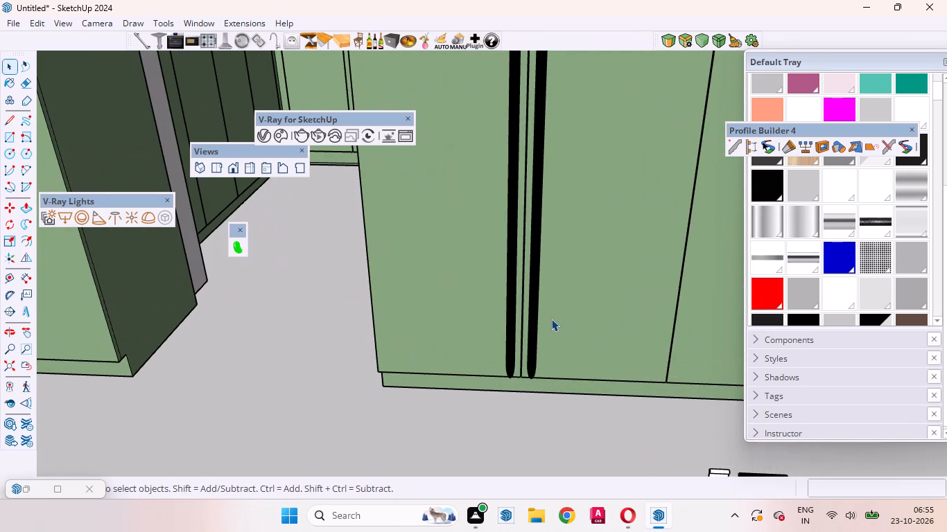
{"action": "left_click", "coordinate": [535, 319]}
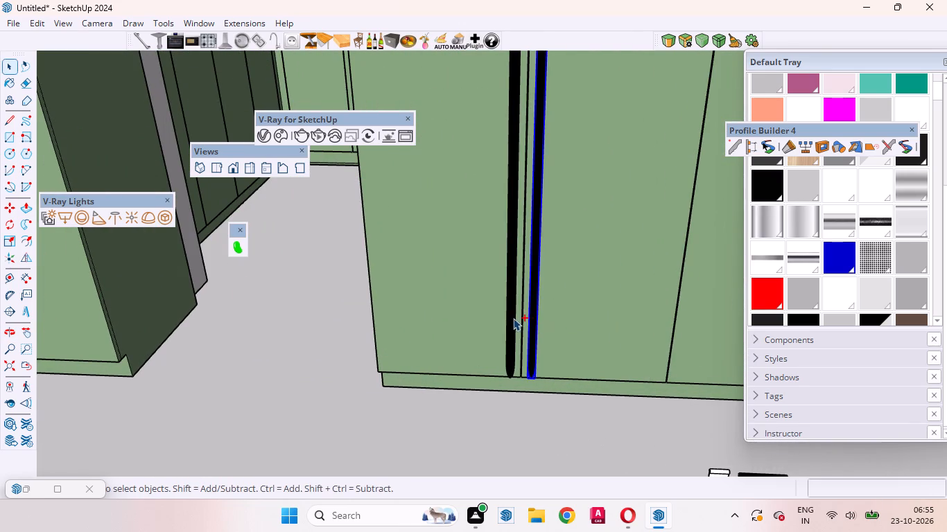
{"action": "left_click", "coordinate": [512, 318], "text": "ctrl"}
{"action": "scroll", "coordinate": [514, 357], "scroll_direction": "up", "scroll_amount": 3, "text": "ctrl"}
{"action": "scroll", "coordinate": [514, 360], "scroll_direction": "down", "scroll_amount": 1, "text": "ctrl"}
{"action": "scroll", "coordinate": [514, 360], "scroll_direction": "up", "scroll_amount": 11, "text": "ctrl"}
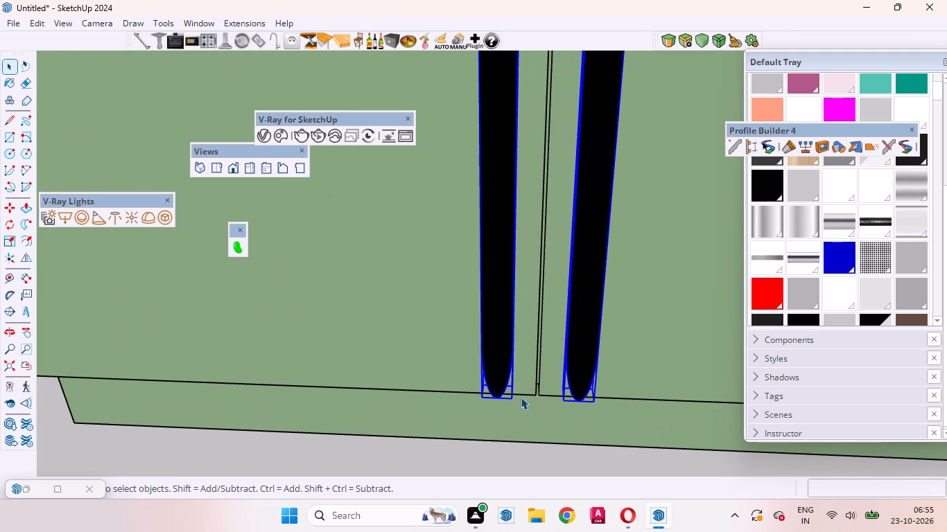
{"action": "key", "text": "m"}
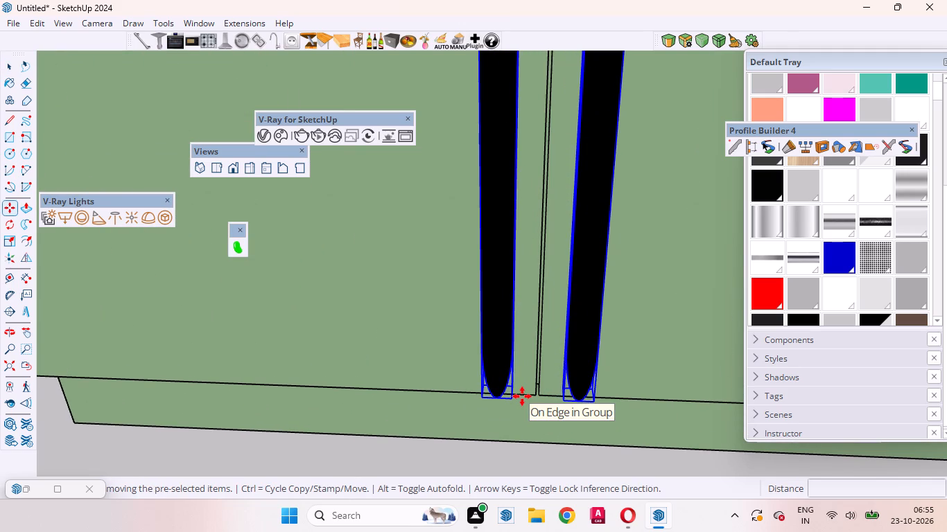
{"action": "scroll", "coordinate": [523, 397], "scroll_direction": "up", "scroll_amount": 4}
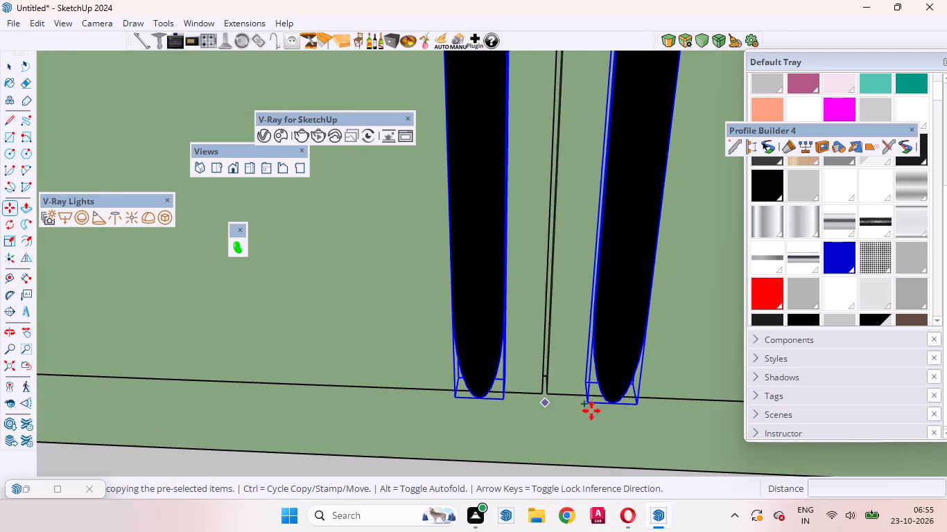
{"action": "scroll", "coordinate": [600, 413], "scroll_direction": "up", "scroll_amount": 4}
{"action": "scroll", "coordinate": [503, 386], "scroll_direction": "up", "scroll_amount": 7}
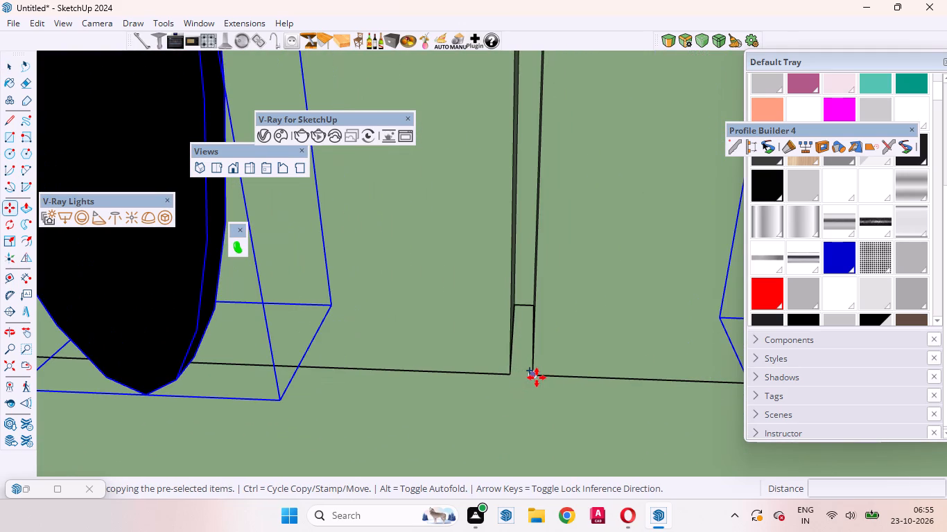
{"action": "left_click", "coordinate": [534, 375]}
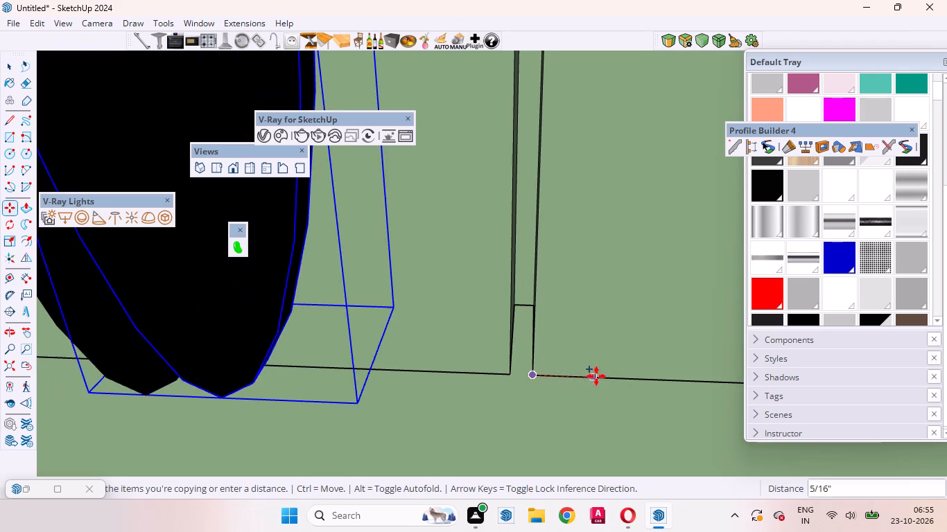
{"action": "scroll", "coordinate": [543, 385], "scroll_direction": "down", "scroll_amount": 12}
{"action": "scroll", "coordinate": [553, 454], "scroll_direction": "down", "scroll_amount": 4}
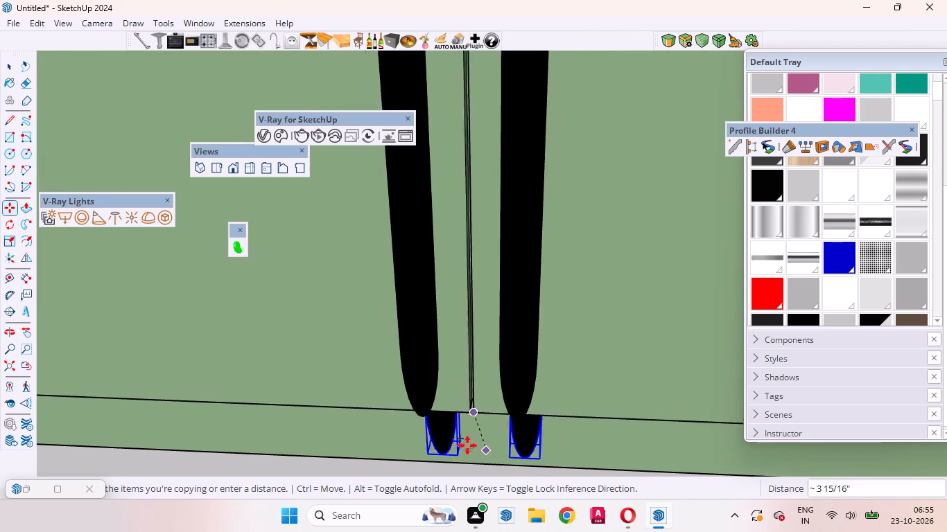
{"action": "scroll", "coordinate": [440, 440], "scroll_direction": "down", "scroll_amount": 12}
{"action": "scroll", "coordinate": [348, 439], "scroll_direction": "down", "scroll_amount": 6}
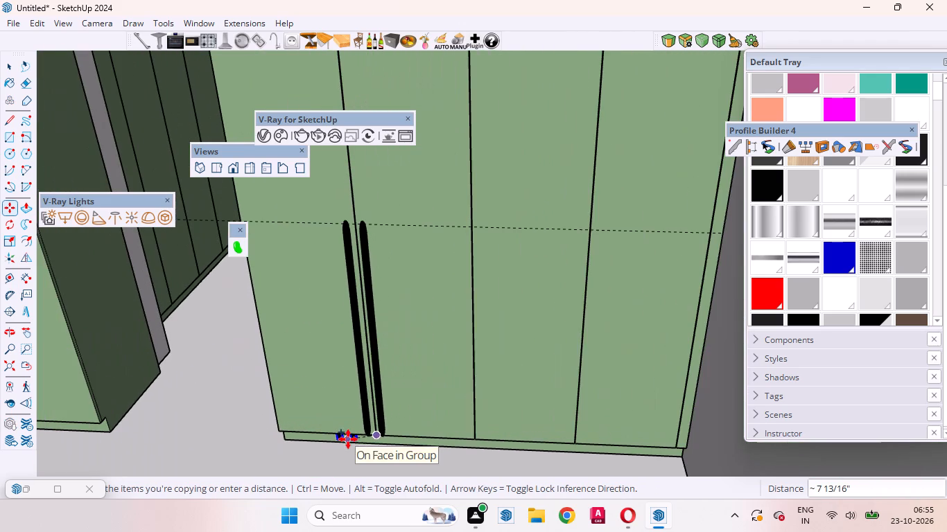
{"action": "scroll", "coordinate": [582, 452], "scroll_direction": "up", "scroll_amount": 4}
{"action": "scroll", "coordinate": [620, 407], "scroll_direction": "up", "scroll_amount": 3}
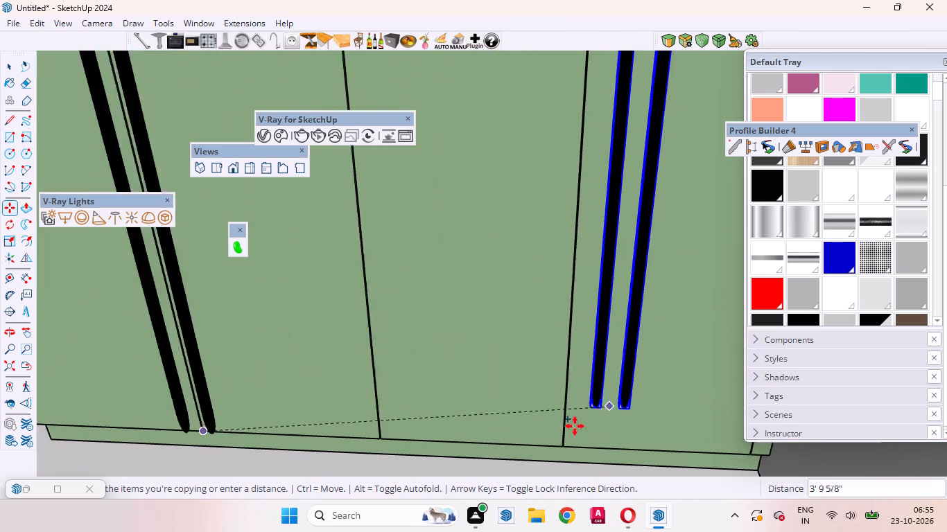
{"action": "scroll", "coordinate": [575, 426], "scroll_direction": "up", "scroll_amount": 5}
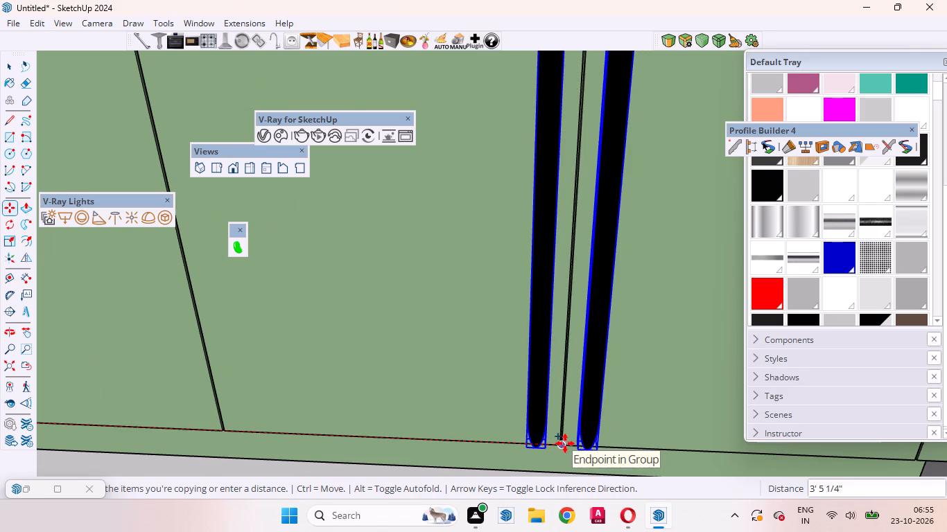
{"action": "left_click", "coordinate": [565, 444]}
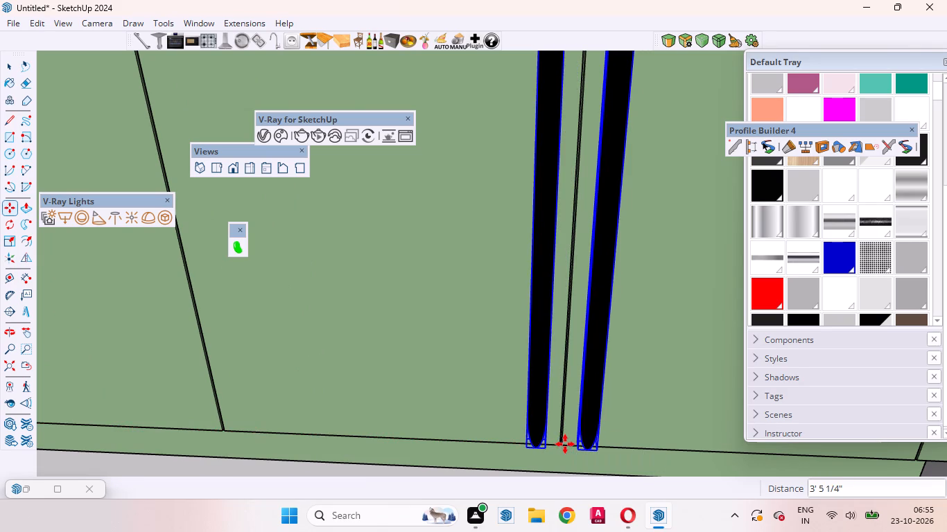
Copy the handle pair about 9' 9 5/16" from the wide wardrobe's third joint to the narrow two-door wardrobe's door joint.
{"action": "key", "text": "m"}
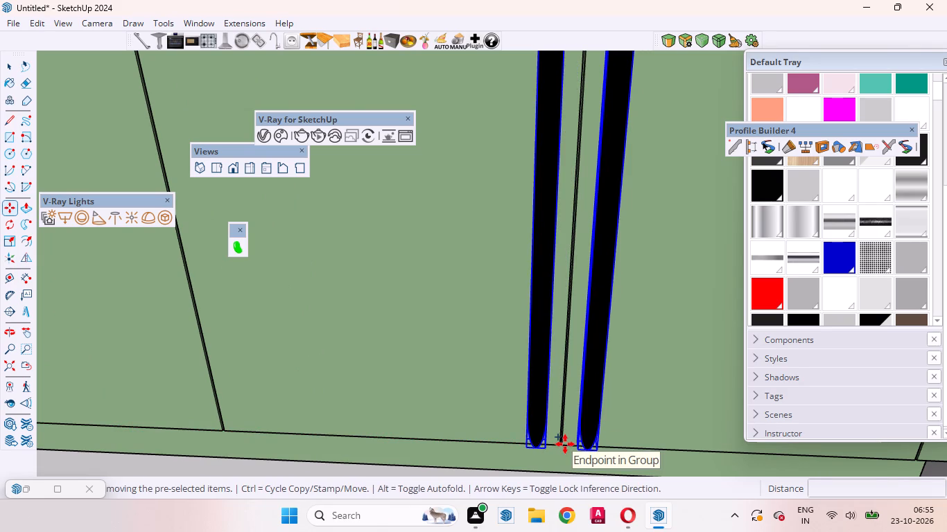
{"action": "scroll", "coordinate": [562, 444], "scroll_direction": "up", "scroll_amount": 14}
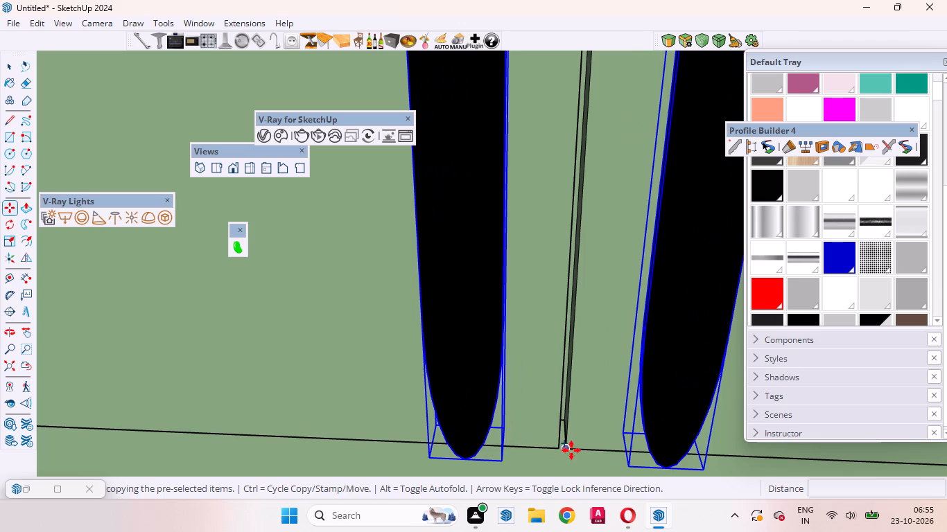
{"action": "left_click", "coordinate": [566, 447]}
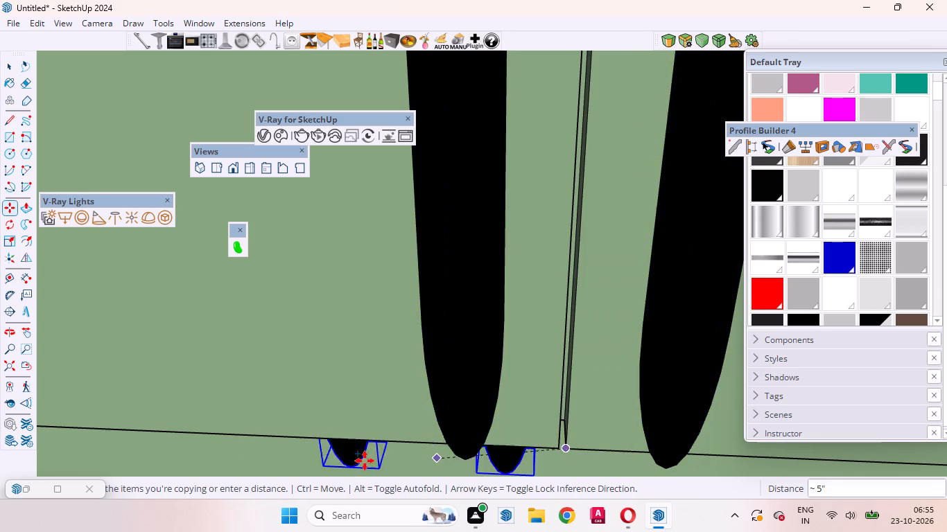
{"action": "scroll", "coordinate": [387, 460], "scroll_direction": "down", "scroll_amount": 20}
{"action": "scroll", "coordinate": [387, 460], "scroll_direction": "down", "scroll_amount": 11}
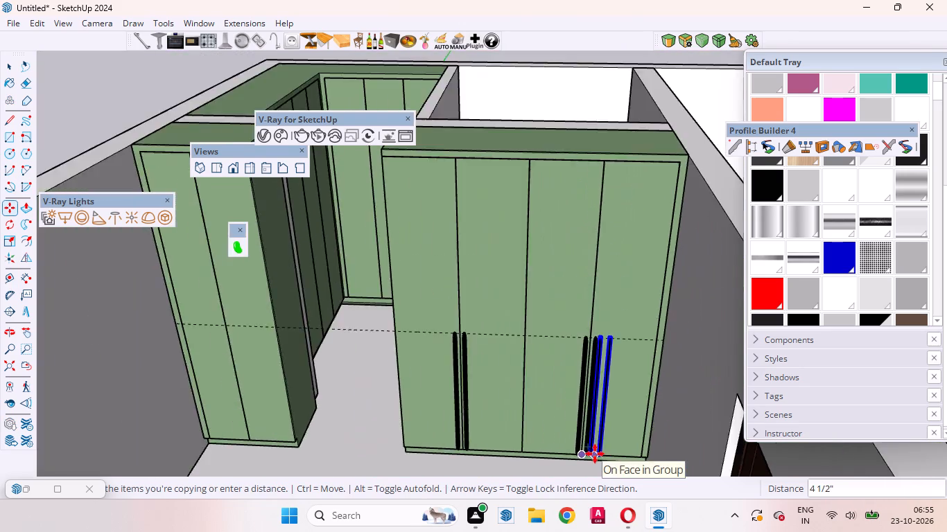
{"action": "scroll", "coordinate": [595, 454], "scroll_direction": "down", "scroll_amount": 6}
{"action": "scroll", "coordinate": [398, 449], "scroll_direction": "up", "scroll_amount": 3}
{"action": "scroll", "coordinate": [339, 445], "scroll_direction": "up", "scroll_amount": 3}
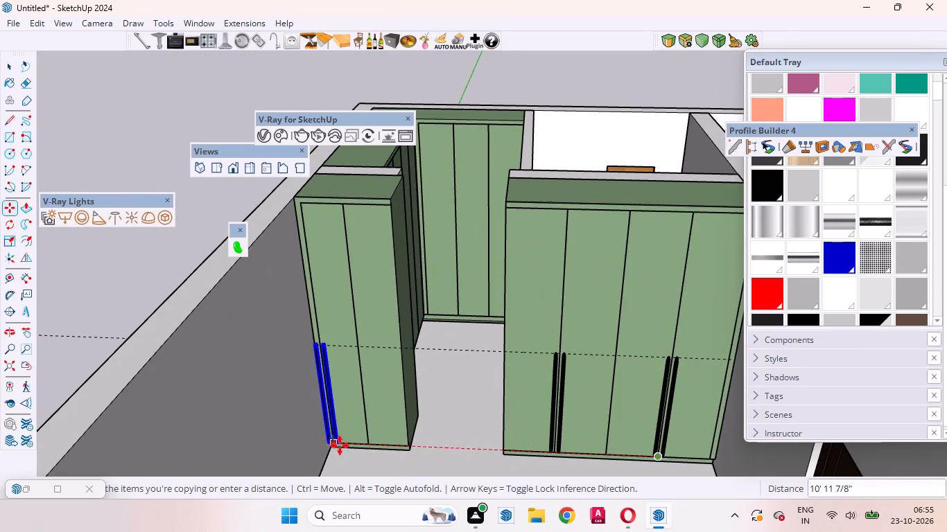
{"action": "scroll", "coordinate": [340, 445], "scroll_direction": "up", "scroll_amount": 2}
{"action": "scroll", "coordinate": [427, 442], "scroll_direction": "up", "scroll_amount": 5}
{"action": "scroll", "coordinate": [361, 459], "scroll_direction": "up", "scroll_amount": 16}
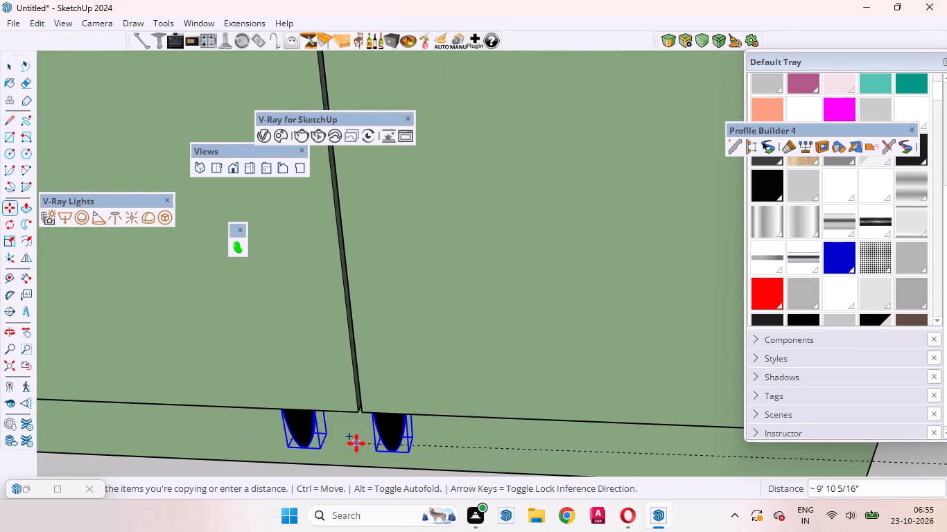
{"action": "scroll", "coordinate": [356, 443], "scroll_direction": "up", "scroll_amount": 4}
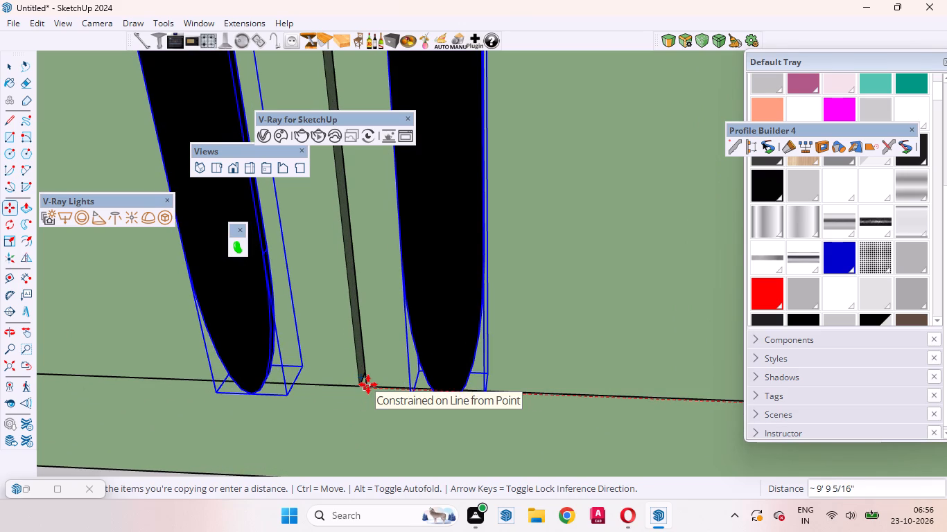
{"action": "left_click", "coordinate": [368, 384]}
{"action": "scroll", "coordinate": [415, 450], "scroll_direction": "down", "scroll_amount": 20}
{"action": "scroll", "coordinate": [415, 450], "scroll_direction": "down", "scroll_amount": 3}
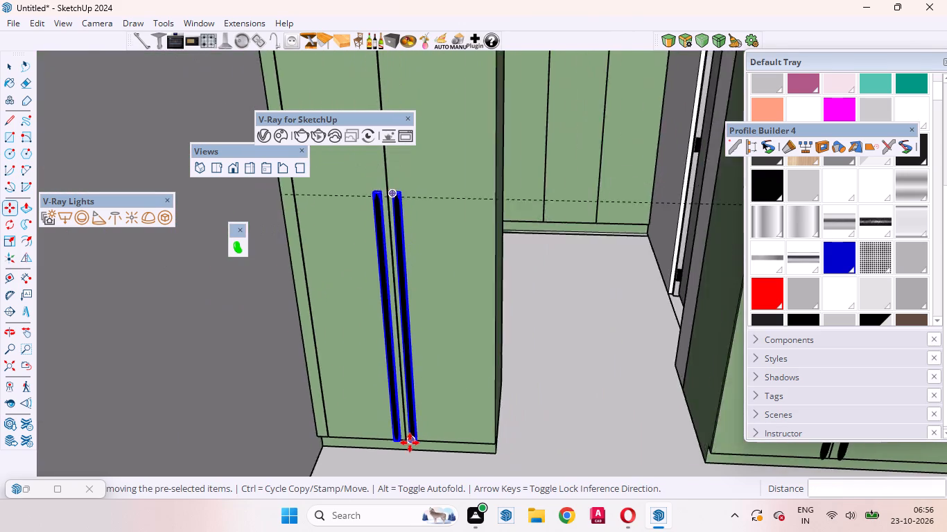
Copy the handle pair about 8' 10 5/8" from the narrow wardrobe's door joint to the back three-door wardrobe's first joint.
{"action": "scroll", "coordinate": [410, 443], "scroll_direction": "down", "scroll_amount": 12}
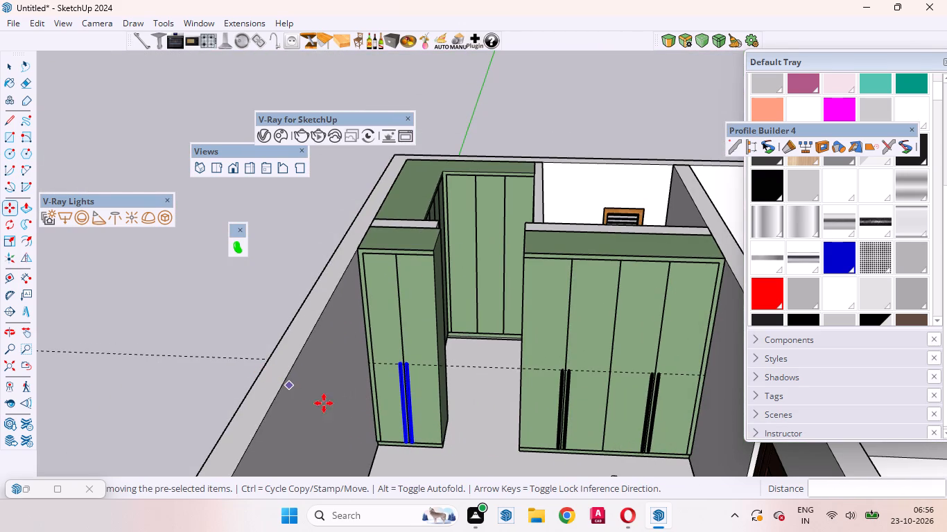
{"action": "scroll", "coordinate": [398, 451], "scroll_direction": "up", "scroll_amount": 20}
{"action": "scroll", "coordinate": [398, 451], "scroll_direction": "up", "scroll_amount": 3}
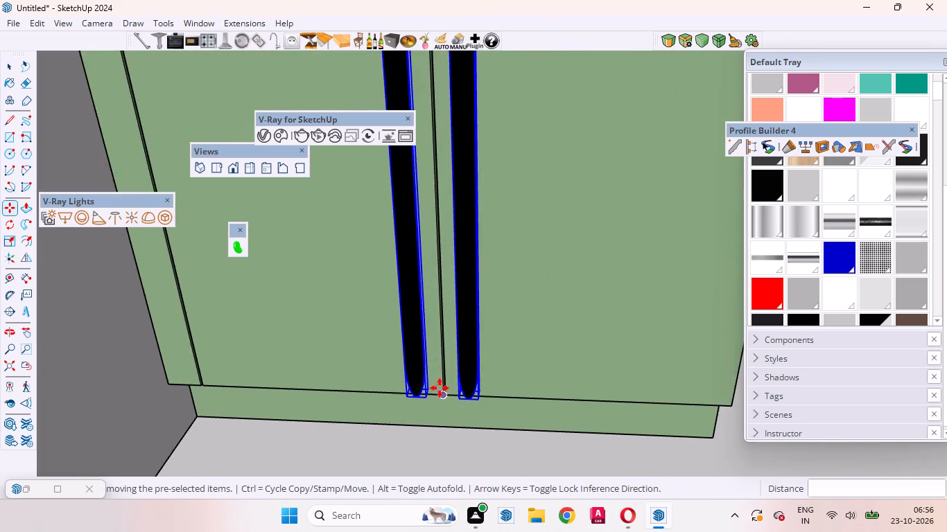
{"action": "scroll", "coordinate": [440, 388], "scroll_direction": "up", "scroll_amount": 12}
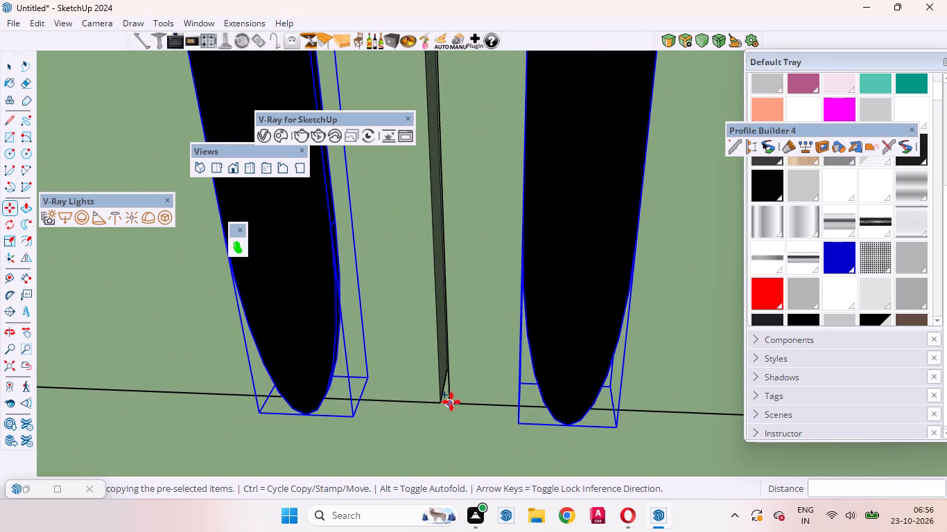
{"action": "left_click", "coordinate": [448, 402]}
{"action": "scroll", "coordinate": [510, 423], "scroll_direction": "down", "scroll_amount": 8}
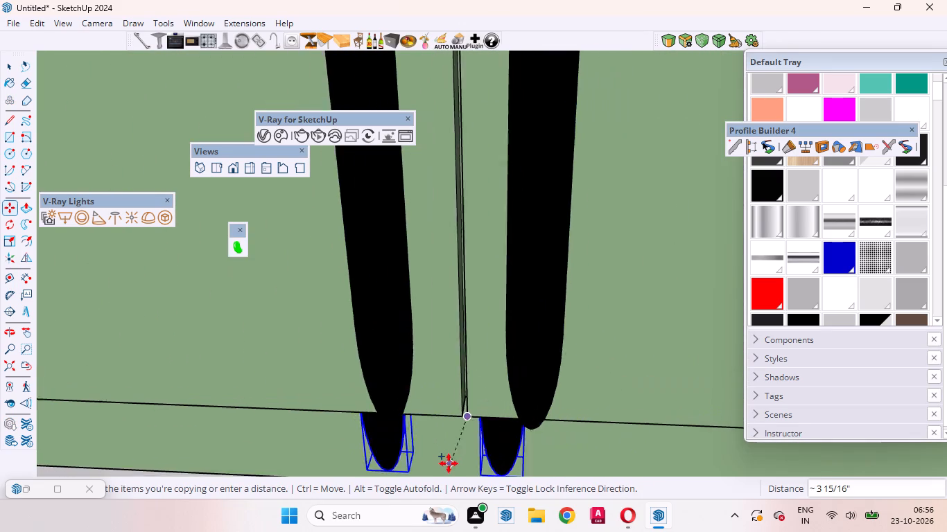
{"action": "scroll", "coordinate": [449, 463], "scroll_direction": "down", "scroll_amount": 14}
{"action": "scroll", "coordinate": [448, 463], "scroll_direction": "up", "scroll_amount": 1}
{"action": "scroll", "coordinate": [448, 463], "scroll_direction": "down", "scroll_amount": 10}
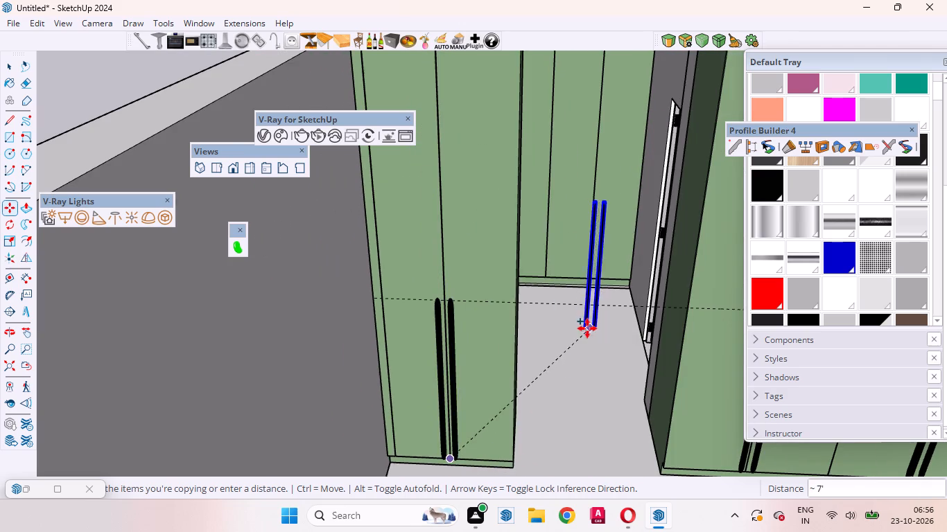
{"action": "scroll", "coordinate": [574, 342], "scroll_direction": "down", "scroll_amount": 6}
{"action": "middle_click_drag", "start_coordinate": [546, 357], "coordinate": [527, 414]}
{"action": "scroll", "coordinate": [528, 307], "scroll_direction": "up", "scroll_amount": 2}
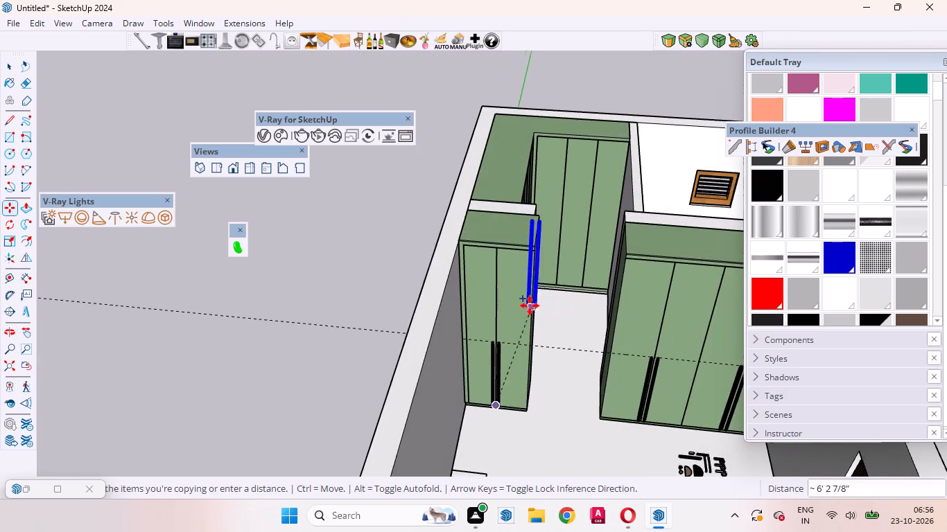
{"action": "scroll", "coordinate": [530, 305], "scroll_direction": "up", "scroll_amount": 4}
{"action": "scroll", "coordinate": [568, 246], "scroll_direction": "up", "scroll_amount": 14}
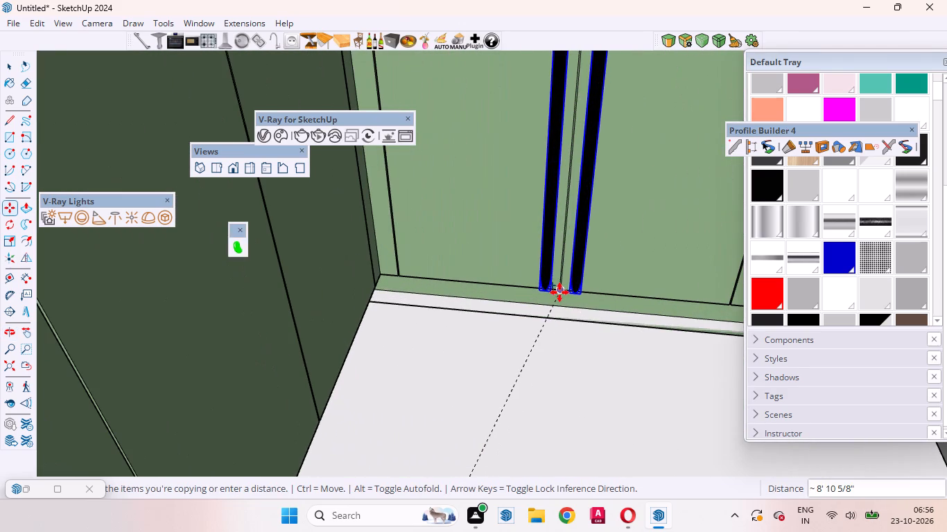
{"action": "scroll", "coordinate": [562, 289], "scroll_direction": "up", "scroll_amount": 10}
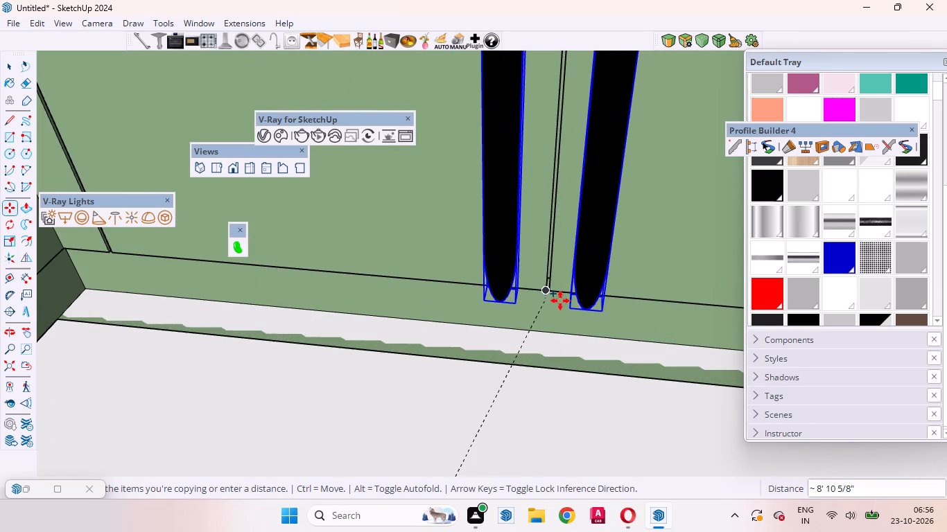
{"action": "scroll", "coordinate": [555, 294], "scroll_direction": "up", "scroll_amount": 10}
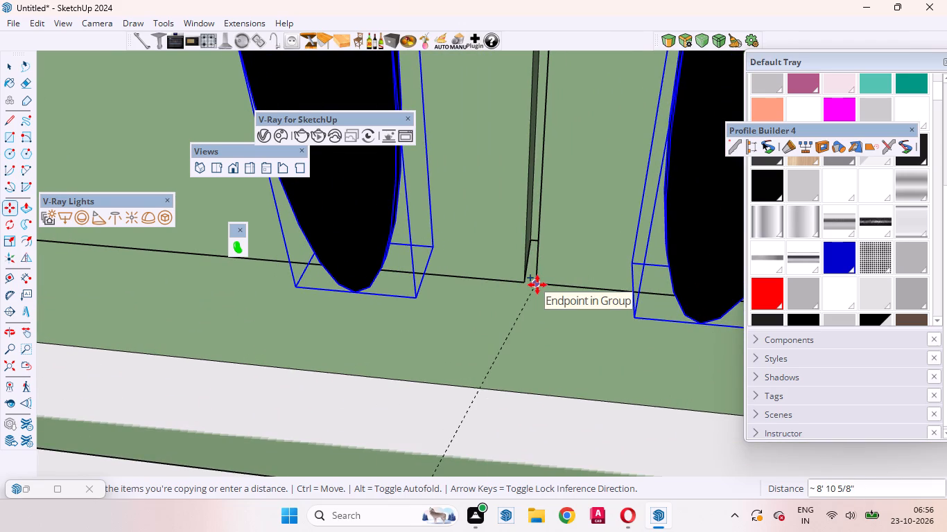
{"action": "left_click", "coordinate": [537, 285]}
{"action": "key", "text": "space"}
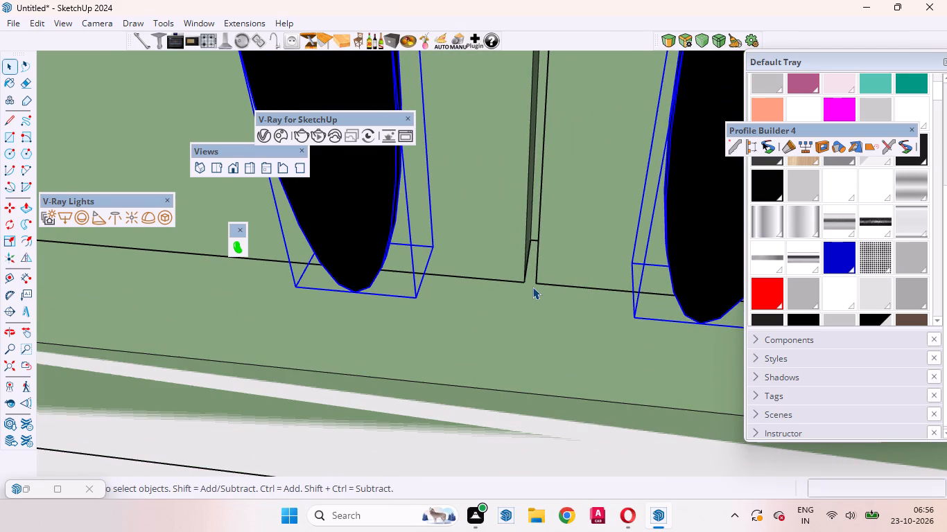
Copy only the second handle of that pair about 1' 4 11/16" along the back wardrobe to its second door joint.
{"action": "left_click", "coordinate": [725, 202]}
{"action": "key", "text": "m"}
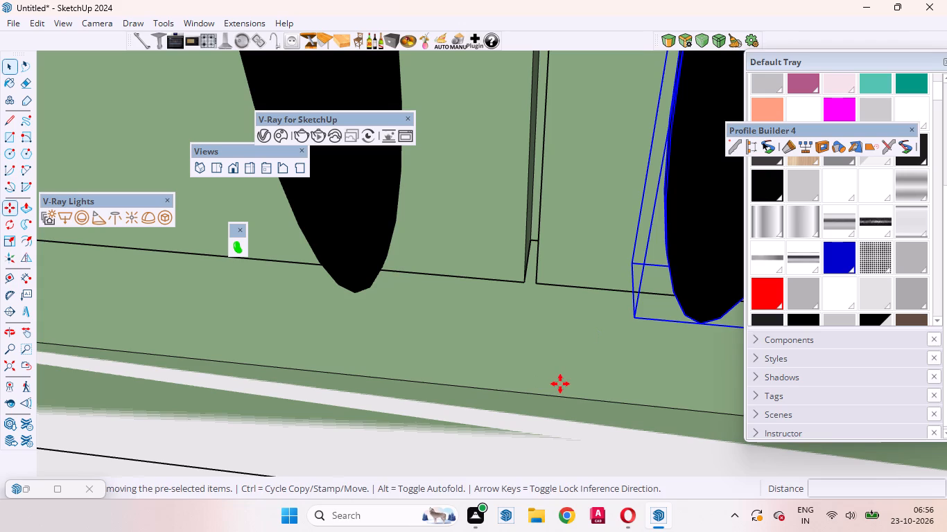
{"action": "left_click", "coordinate": [536, 281]}
{"action": "scroll", "coordinate": [544, 267], "scroll_direction": "down", "scroll_amount": 16}
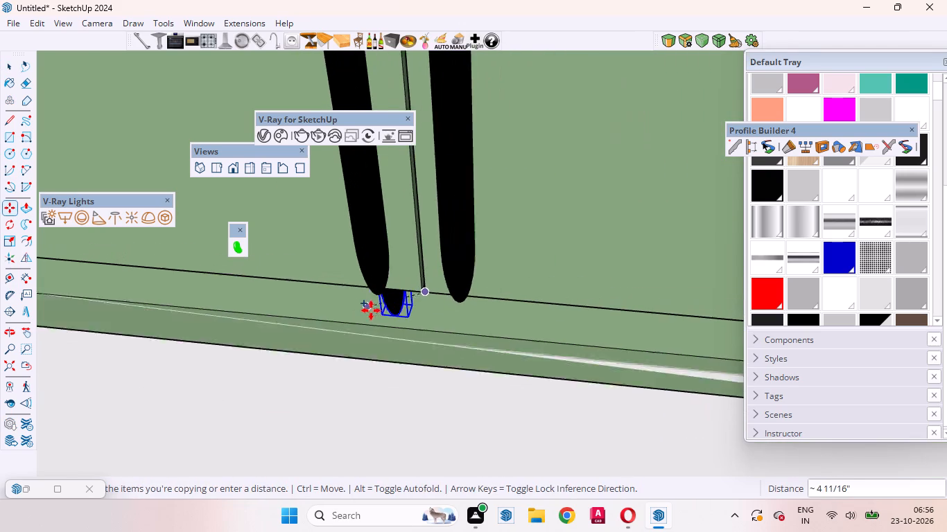
{"action": "scroll", "coordinate": [371, 310], "scroll_direction": "down", "scroll_amount": 5}
{"action": "scroll", "coordinate": [444, 317], "scroll_direction": "down", "scroll_amount": 3}
{"action": "scroll", "coordinate": [551, 330], "scroll_direction": "up", "scroll_amount": 6}
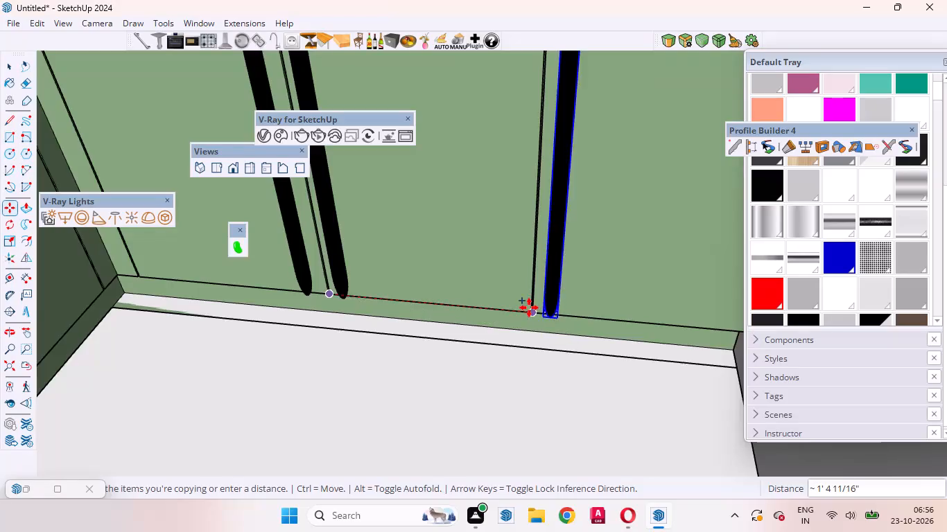
{"action": "scroll", "coordinate": [529, 308], "scroll_direction": "up", "scroll_amount": 12}
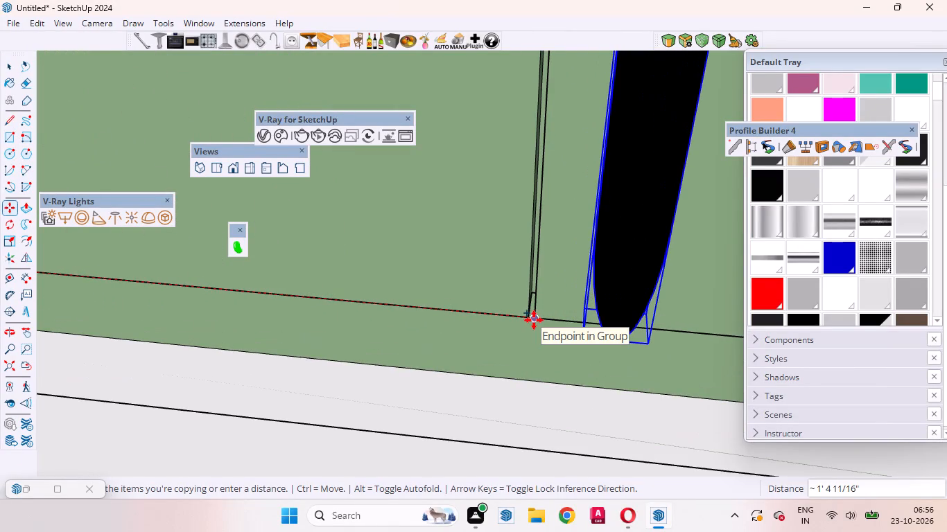
{"action": "left_click", "coordinate": [534, 320]}
{"action": "scroll", "coordinate": [559, 349], "scroll_direction": "down", "scroll_amount": 15}
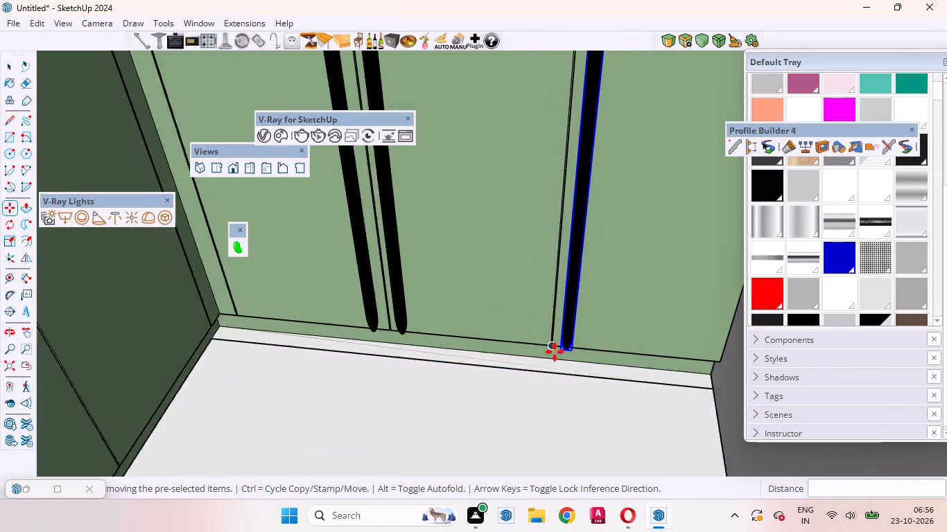
{"action": "scroll", "coordinate": [555, 352], "scroll_direction": "down", "scroll_amount": 18}
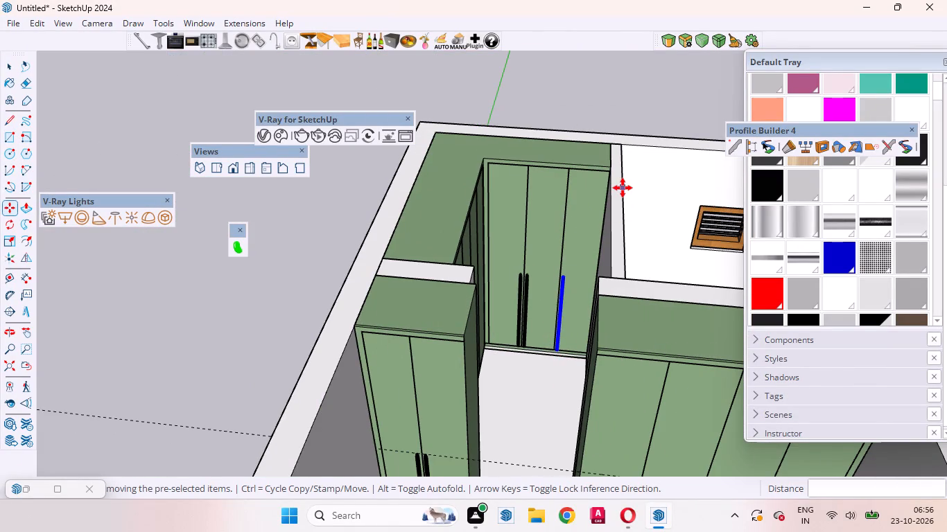
{"action": "key", "text": "space"}
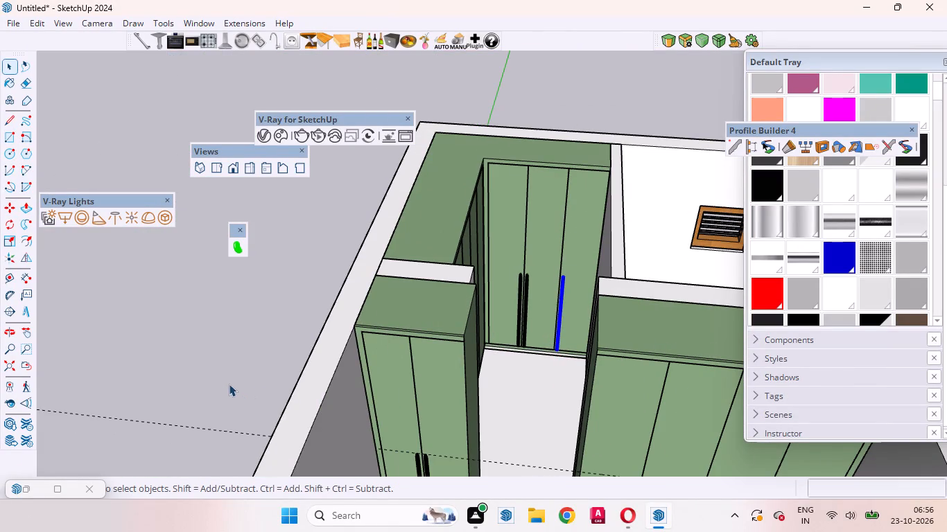
{"action": "left_click", "coordinate": [227, 382]}
Delete the extra floor-level edge in front of the back wardrobe's base inside its group, and close the group.
{"action": "scroll", "coordinate": [468, 339], "scroll_direction": "up", "scroll_amount": 8}
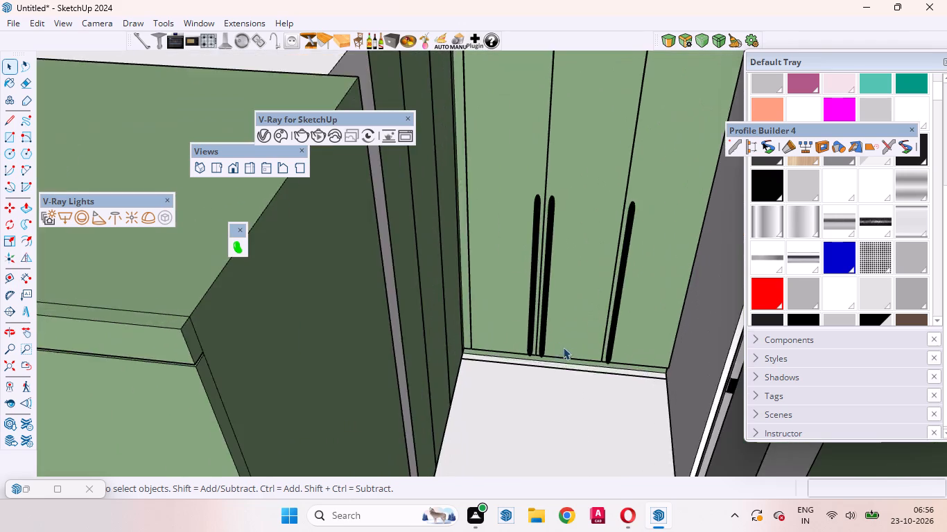
{"action": "scroll", "coordinate": [563, 347], "scroll_direction": "up", "scroll_amount": 8}
{"action": "left_click", "coordinate": [604, 389]}
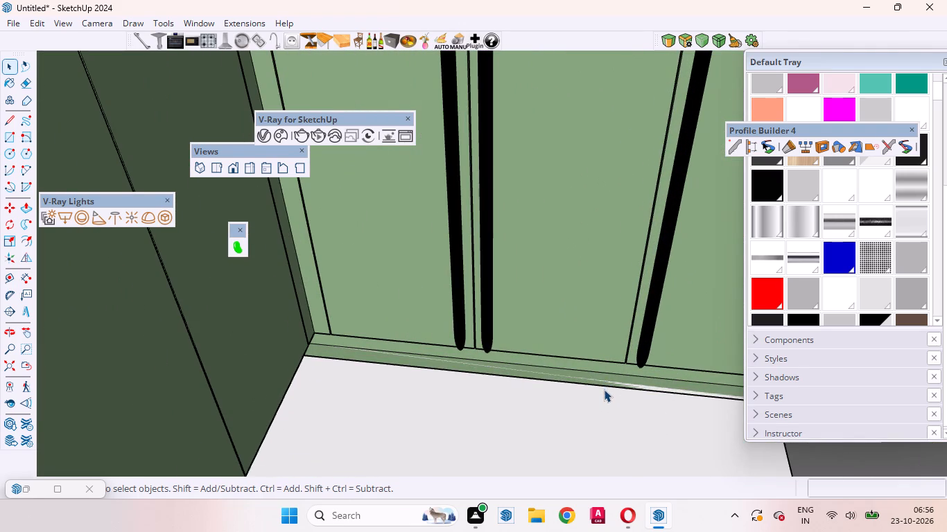
{"action": "double_click", "coordinate": [600, 385]}
{"action": "left_click", "coordinate": [600, 385]}
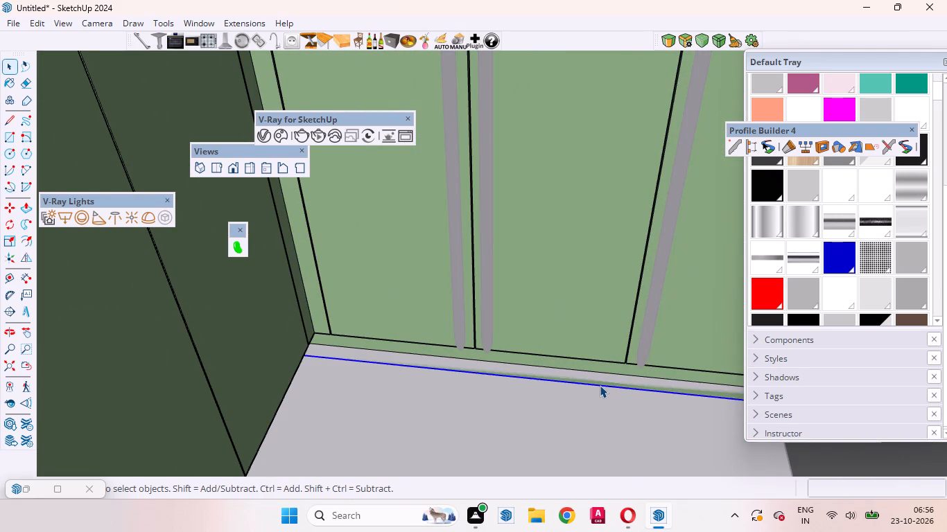
{"action": "key", "text": "Delete"}
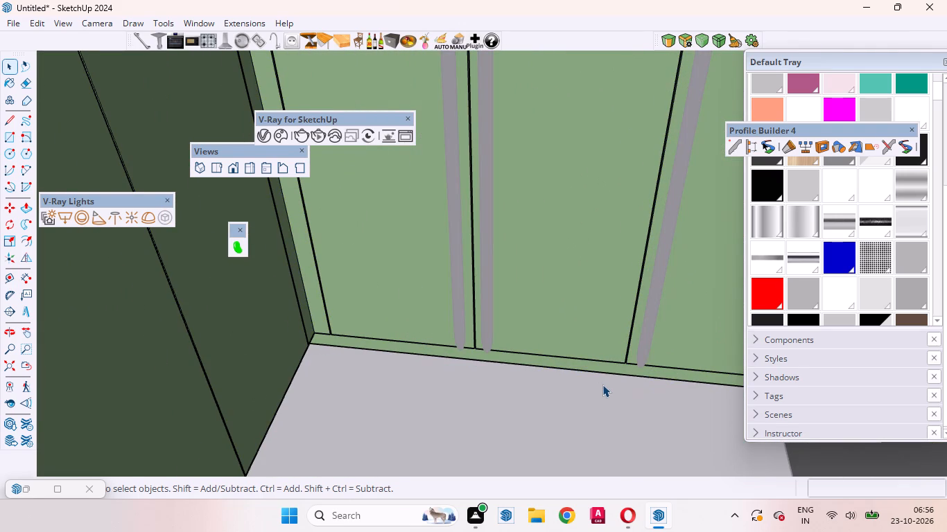
{"action": "scroll", "coordinate": [624, 392], "scroll_direction": "down", "scroll_amount": 13}
{"action": "scroll", "coordinate": [546, 258], "scroll_direction": "down", "scroll_amount": 10}
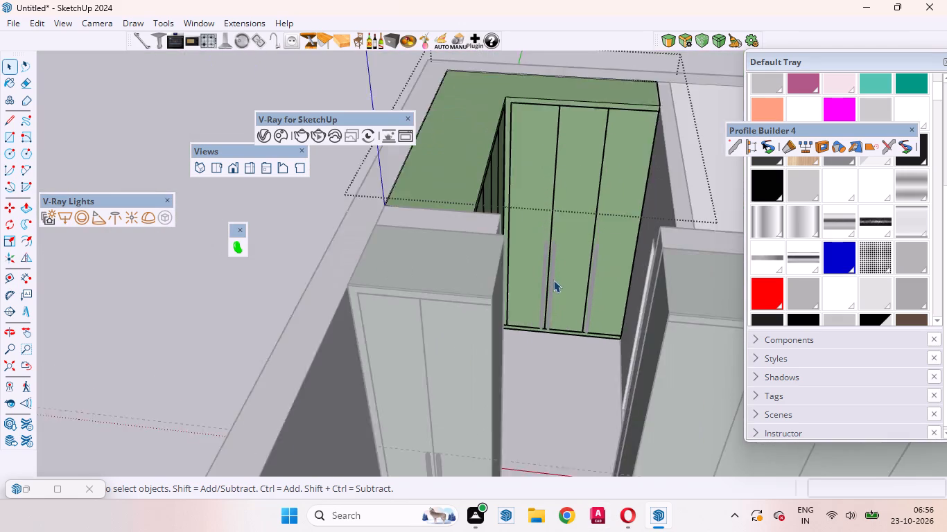
{"action": "middle_click_drag", "start_coordinate": [566, 273], "coordinate": [330, 323]}
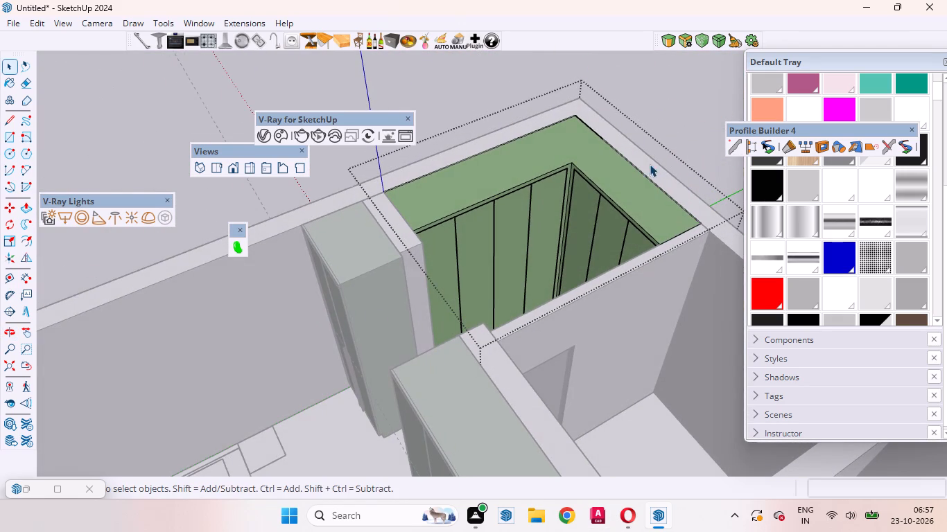
{"action": "left_click", "coordinate": [648, 102]}
Examine the L-shaped corner wardrobe's back doors with their handles and its side run of doors from above.
{"action": "scroll", "coordinate": [573, 246], "scroll_direction": "up", "scroll_amount": 8}
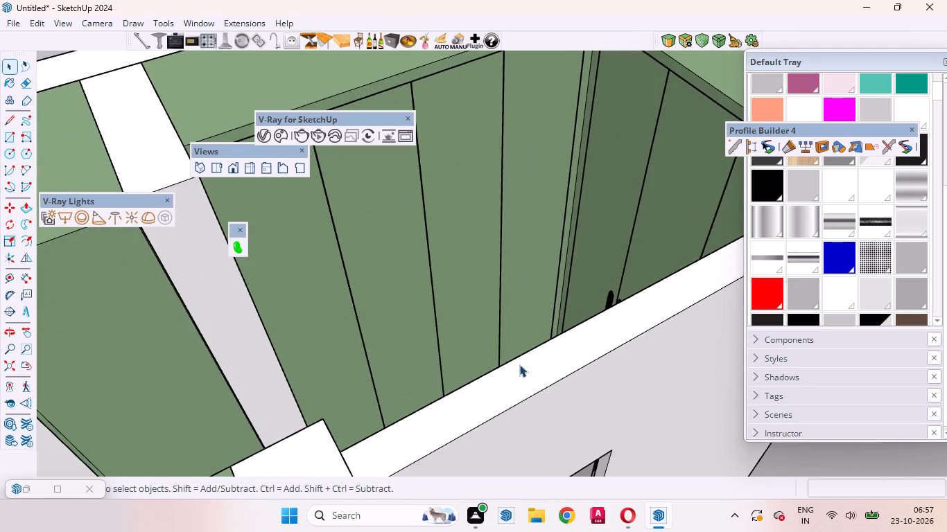
{"action": "middle_click_drag", "start_coordinate": [536, 360], "coordinate": [817, 412]}
{"action": "scroll", "coordinate": [803, 407], "scroll_direction": "down", "scroll_amount": 5}
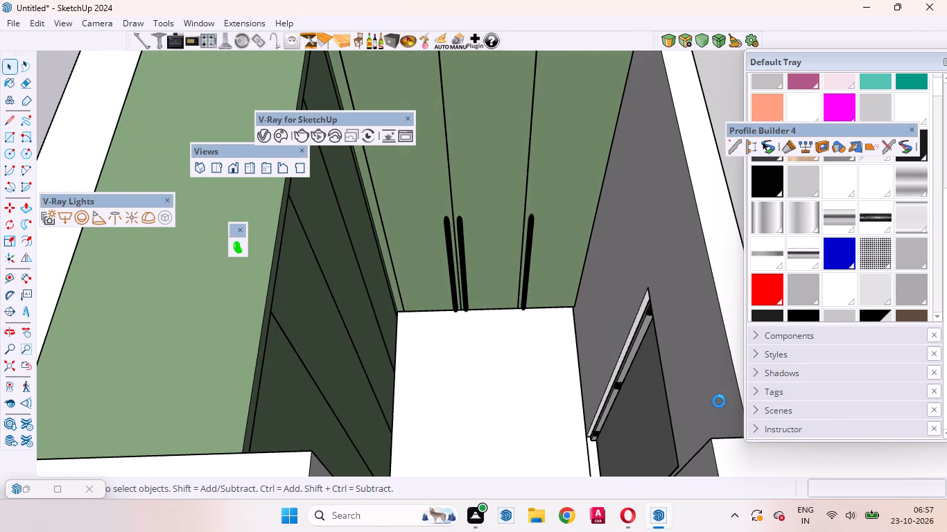
{"action": "scroll", "coordinate": [675, 396], "scroll_direction": "down", "scroll_amount": 4}
{"action": "scroll", "coordinate": [602, 388], "scroll_direction": "down", "scroll_amount": 8}
{"action": "scroll", "coordinate": [512, 351], "scroll_direction": "down", "scroll_amount": 9}
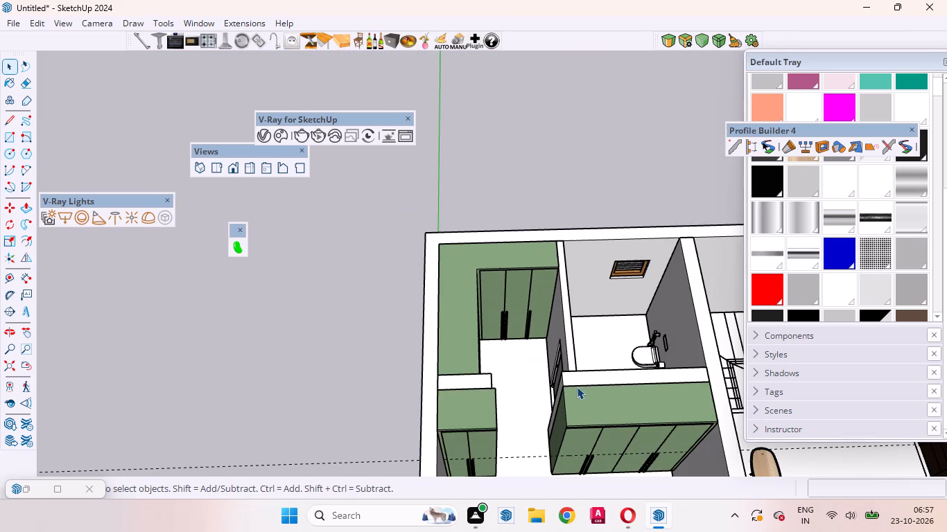
{"action": "middle_click_drag", "start_coordinate": [573, 383], "coordinate": [483, 301]}
{"action": "scroll", "coordinate": [510, 344], "scroll_direction": "up", "scroll_amount": 5}
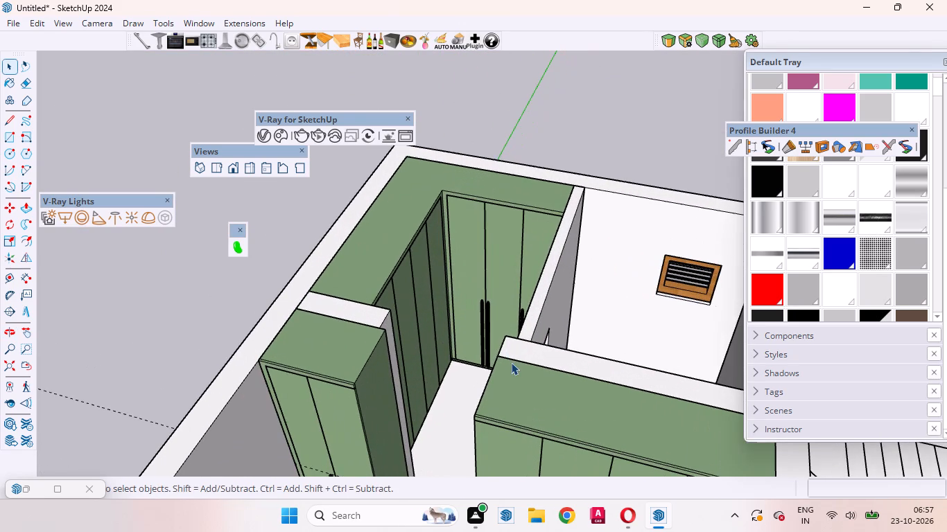
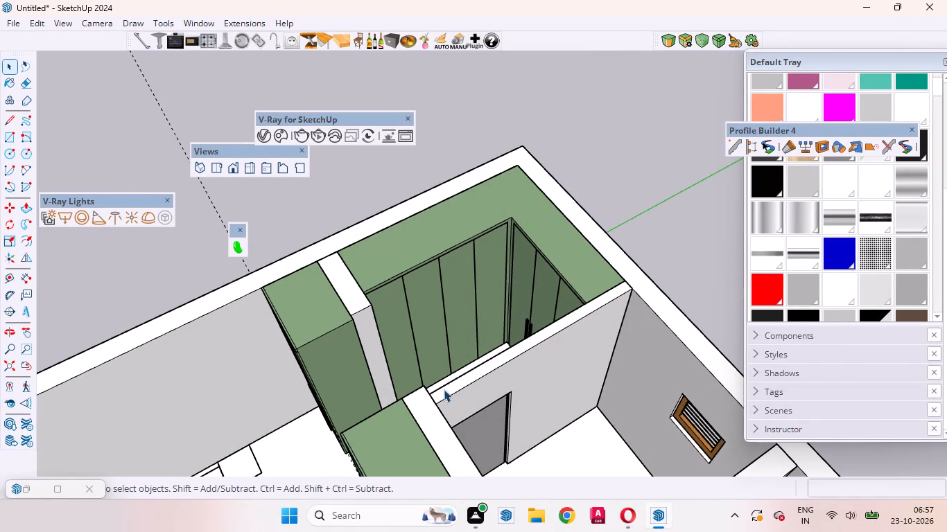
Copy the handle pair at the corner wardrobe's back doors about 9 11/16" out over the floor in front of them.
{"action": "scroll", "coordinate": [431, 385], "scroll_direction": "up", "scroll_amount": 5}
{"action": "middle_click_drag", "start_coordinate": [575, 347], "coordinate": [733, 382]}
{"action": "scroll", "coordinate": [604, 310], "scroll_direction": "up", "scroll_amount": 4}
{"action": "scroll", "coordinate": [551, 300], "scroll_direction": "down", "scroll_amount": 4}
{"action": "middle_click_drag", "start_coordinate": [488, 370], "coordinate": [620, 344]}
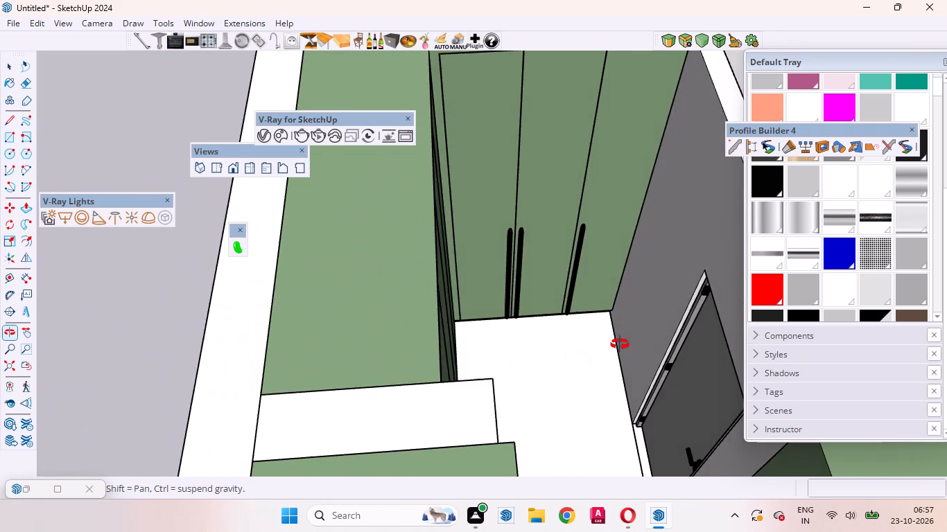
{"action": "middle_click_drag", "start_coordinate": [620, 344], "coordinate": [492, 335]}
{"action": "scroll", "coordinate": [501, 321], "scroll_direction": "up", "scroll_amount": 7}
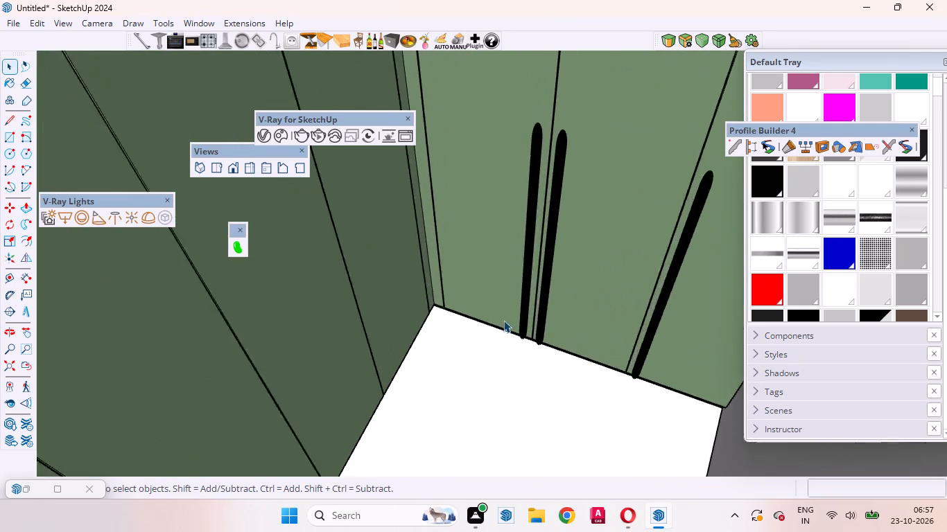
{"action": "scroll", "coordinate": [503, 320], "scroll_direction": "up", "scroll_amount": 2}
{"action": "scroll", "coordinate": [566, 313], "scroll_direction": "up", "scroll_amount": 4}
{"action": "left_click", "coordinate": [559, 330]}
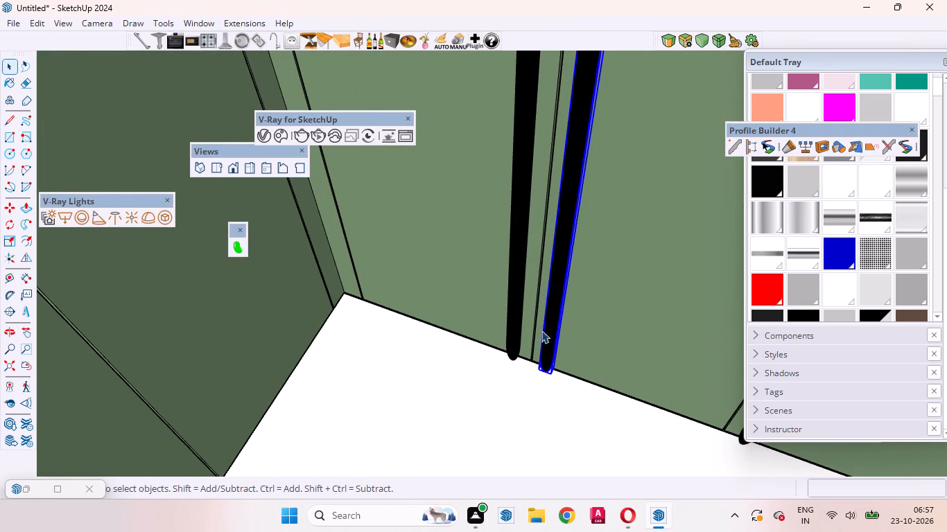
{"action": "left_click", "coordinate": [516, 332]}
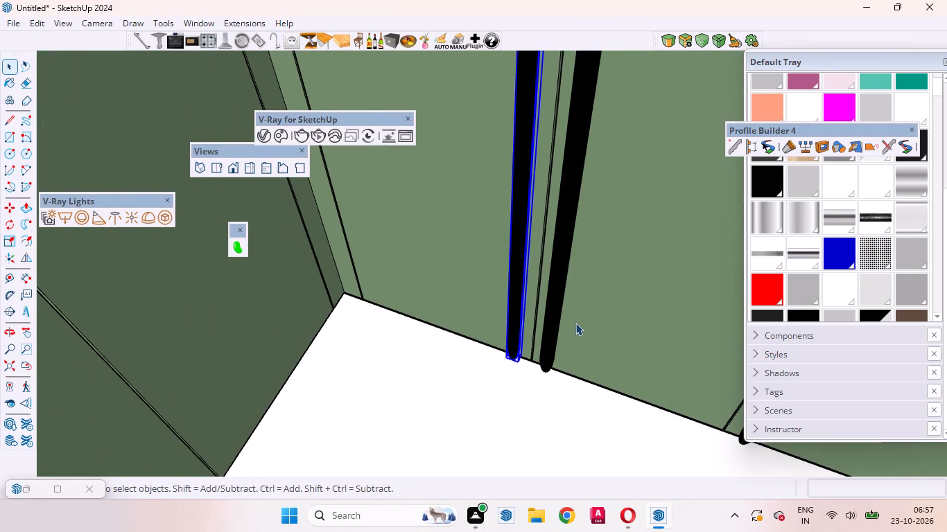
{"action": "left_click", "coordinate": [553, 310], "text": "ctrl"}
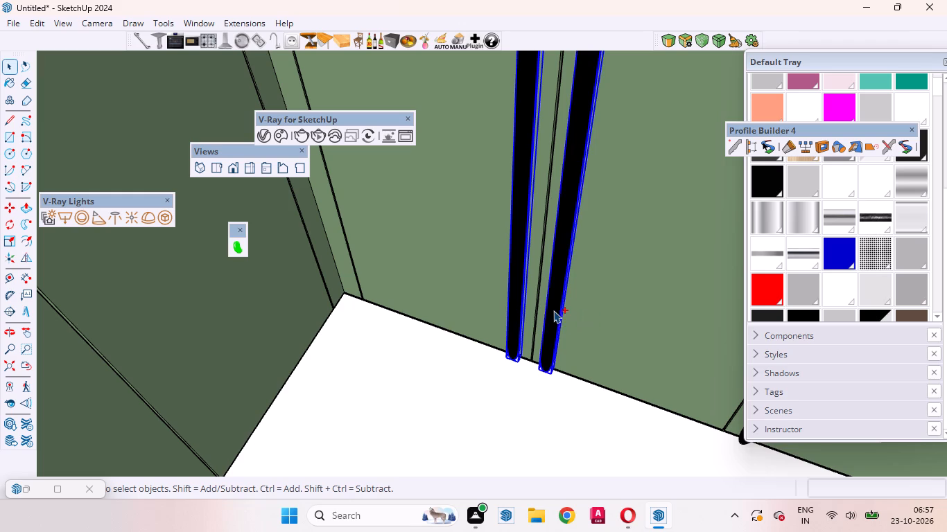
{"action": "key", "text": "m"}
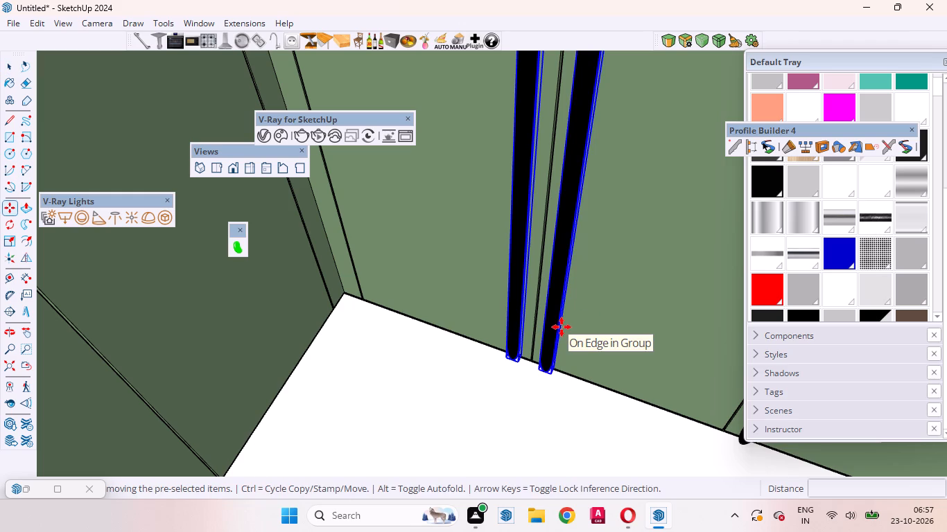
{"action": "scroll", "coordinate": [489, 411], "scroll_direction": "up", "scroll_amount": 5}
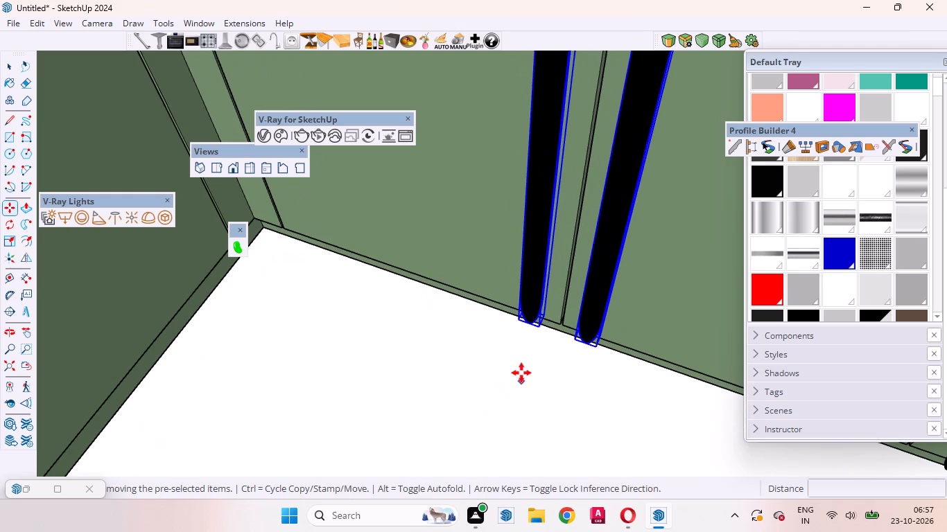
{"action": "left_click", "coordinate": [523, 375]}
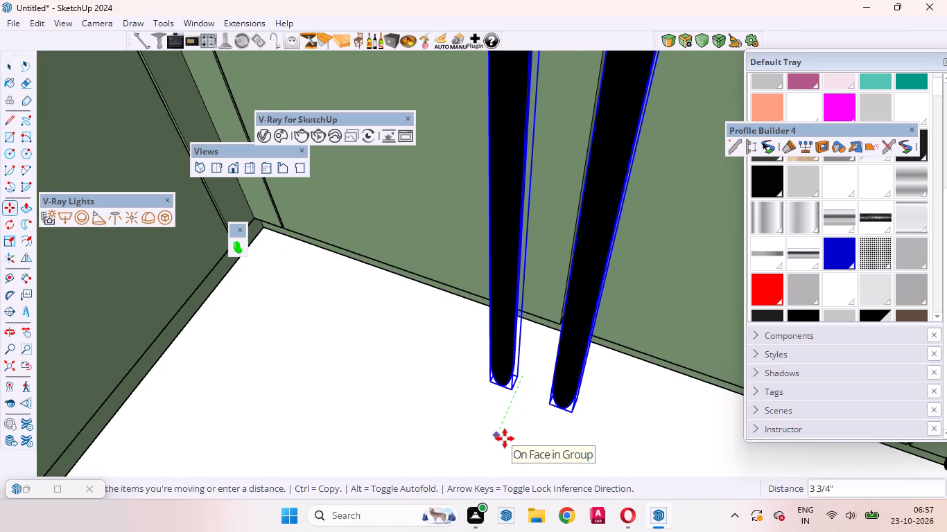
{"action": "scroll", "coordinate": [399, 440], "scroll_direction": "down", "scroll_amount": 4}
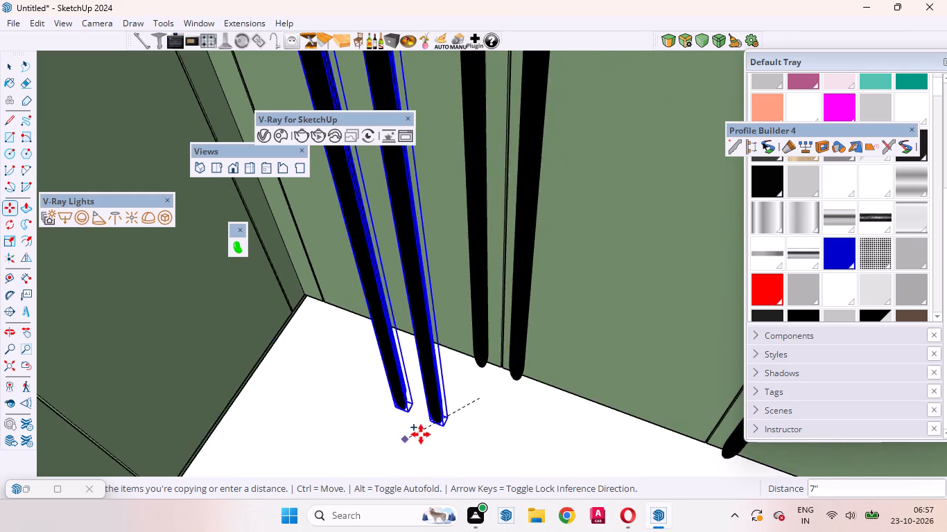
{"action": "scroll", "coordinate": [421, 434], "scroll_direction": "down", "scroll_amount": 4}
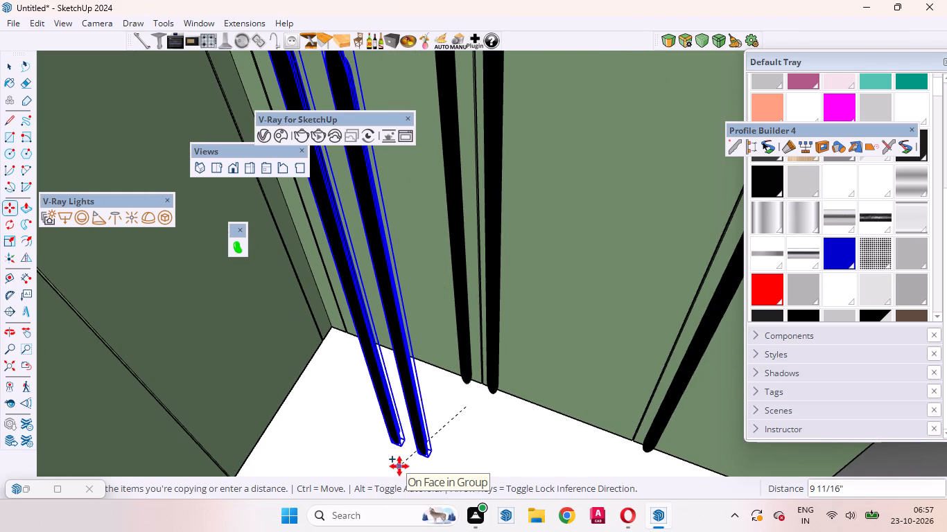
{"action": "left_click", "coordinate": [401, 466]}
Rotate the copied handle pair 90 degrees about a point on the floor so it faces out from the side run of doors.
{"action": "scroll", "coordinate": [489, 399], "scroll_direction": "down", "scroll_amount": 9}
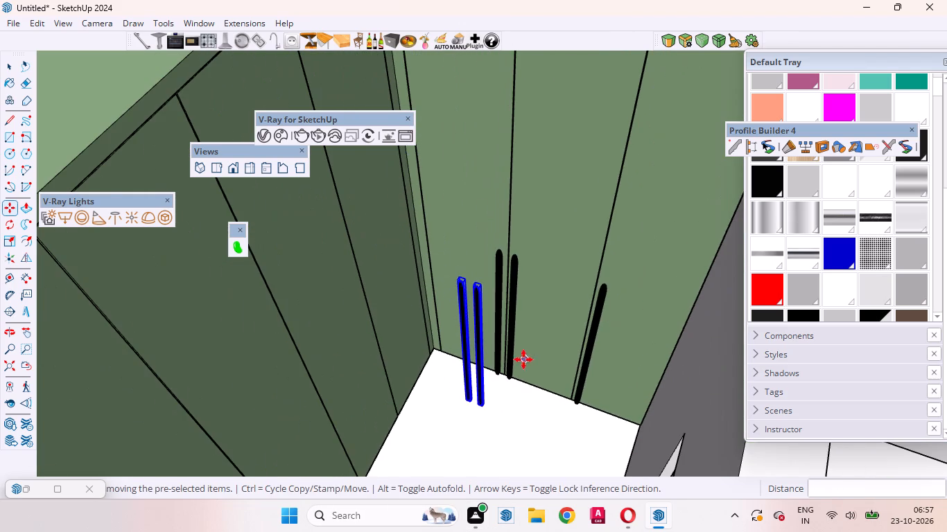
{"action": "key", "text": "q"}
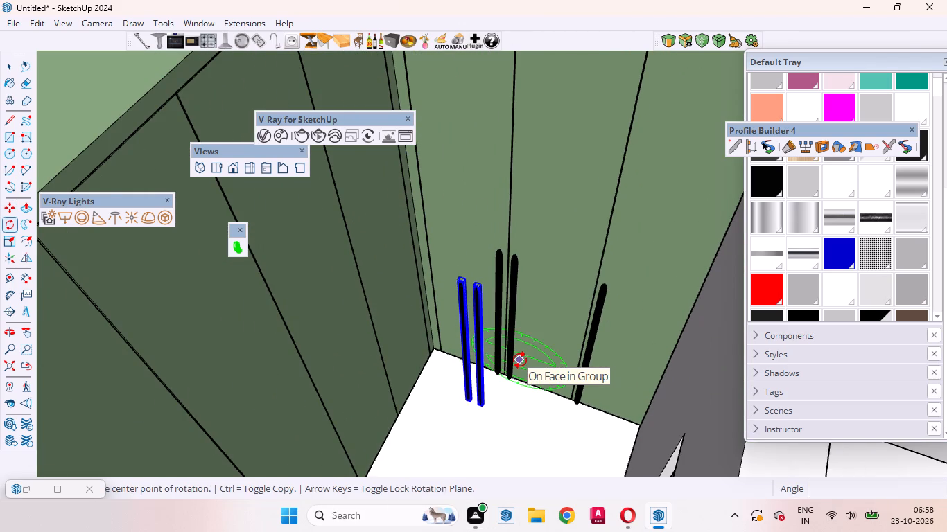
{"action": "left_click", "coordinate": [450, 464]}
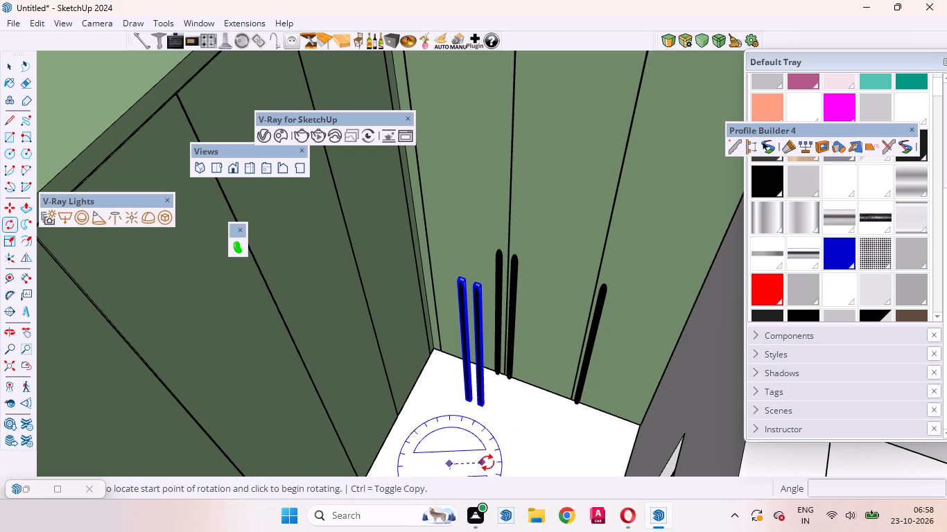
{"action": "left_click", "coordinate": [489, 463]}
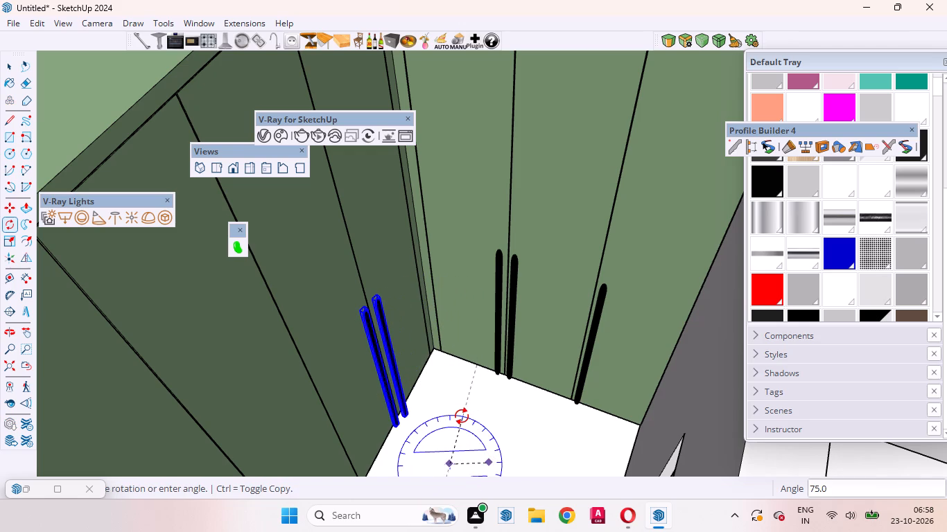
{"action": "type", "text": "90"}
{"action": "key", "text": "Return"}
{"action": "key", "text": "space"}
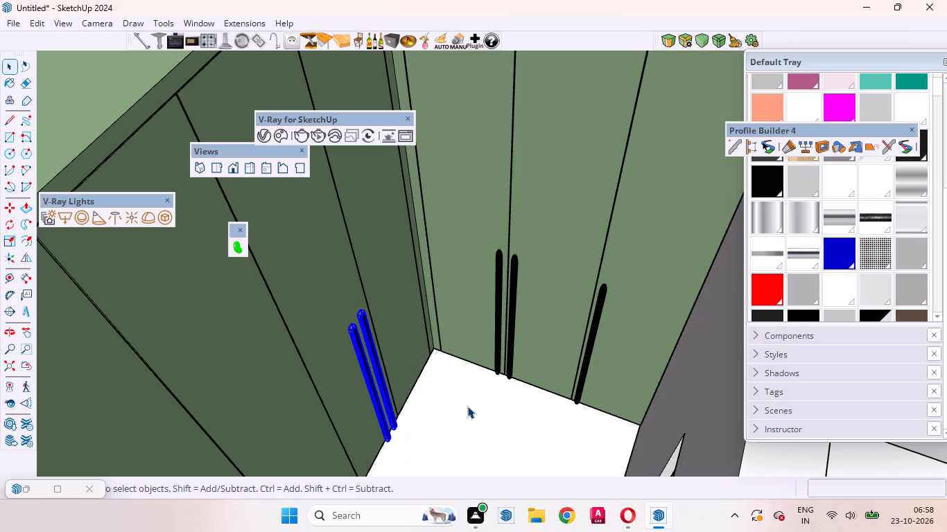
Move the rotated handle pair about 5 1/8" along the side run to straddle the door joint nearest the corner.
{"action": "scroll", "coordinate": [469, 384], "scroll_direction": "down", "scroll_amount": 6}
{"action": "middle_click_drag", "start_coordinate": [427, 375], "coordinate": [218, 362]}
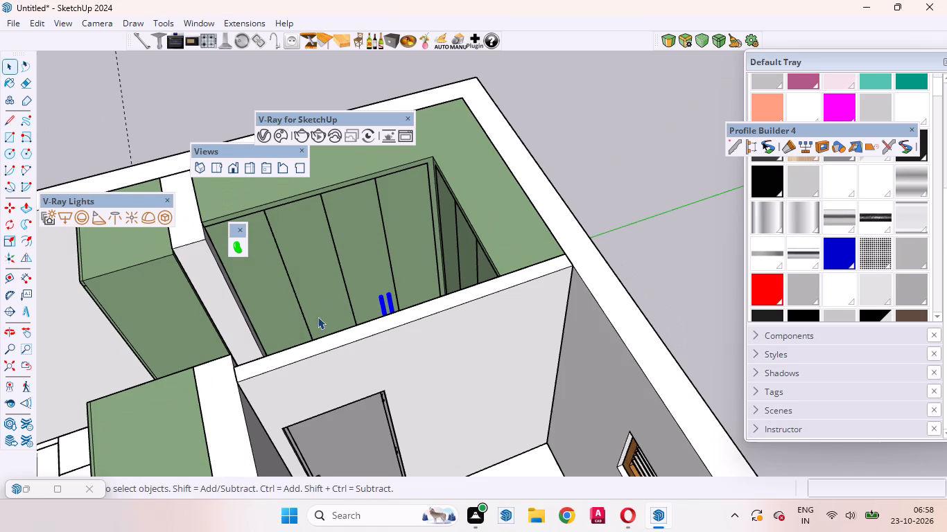
{"action": "scroll", "coordinate": [351, 310], "scroll_direction": "up", "scroll_amount": 15}
{"action": "scroll", "coordinate": [458, 454], "scroll_direction": "up", "scroll_amount": 2}
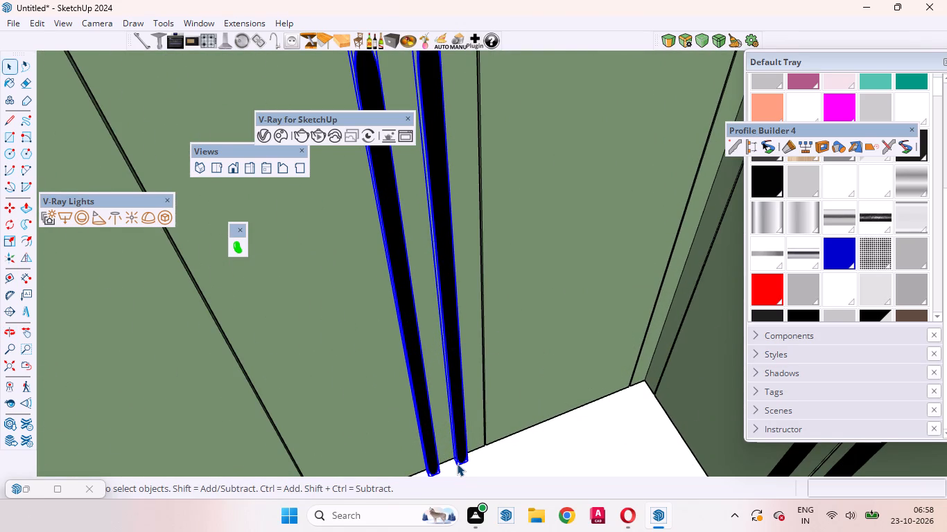
{"action": "key", "text": "m"}
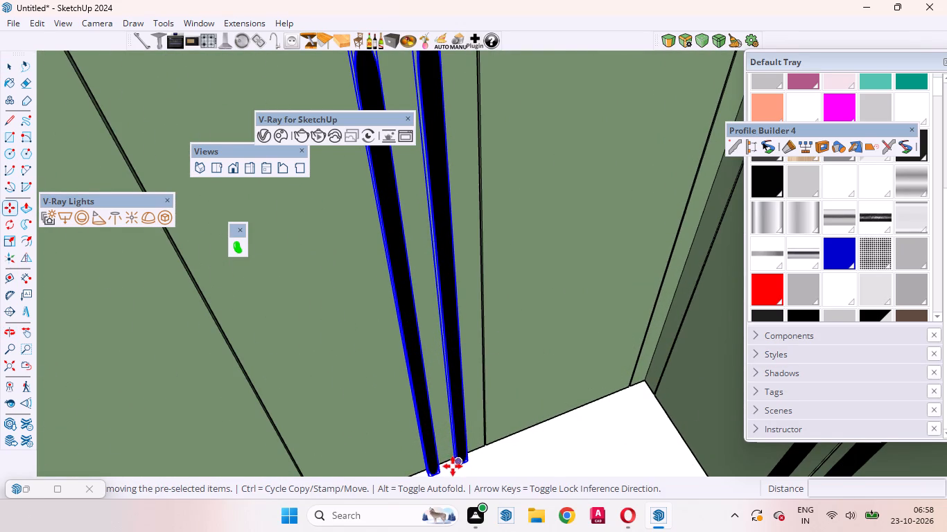
{"action": "scroll", "coordinate": [451, 466], "scroll_direction": "up", "scroll_amount": 5}
{"action": "left_click", "coordinate": [445, 468]}
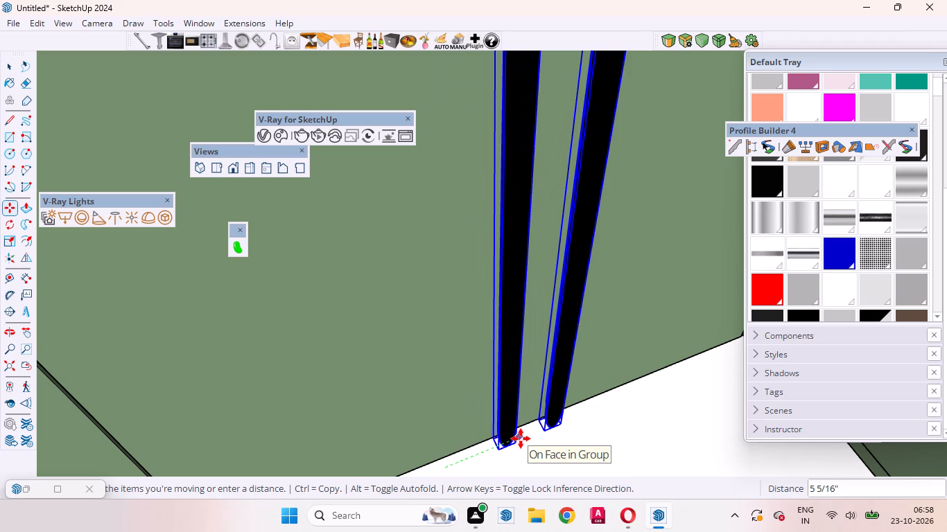
{"action": "left_click", "coordinate": [518, 438]}
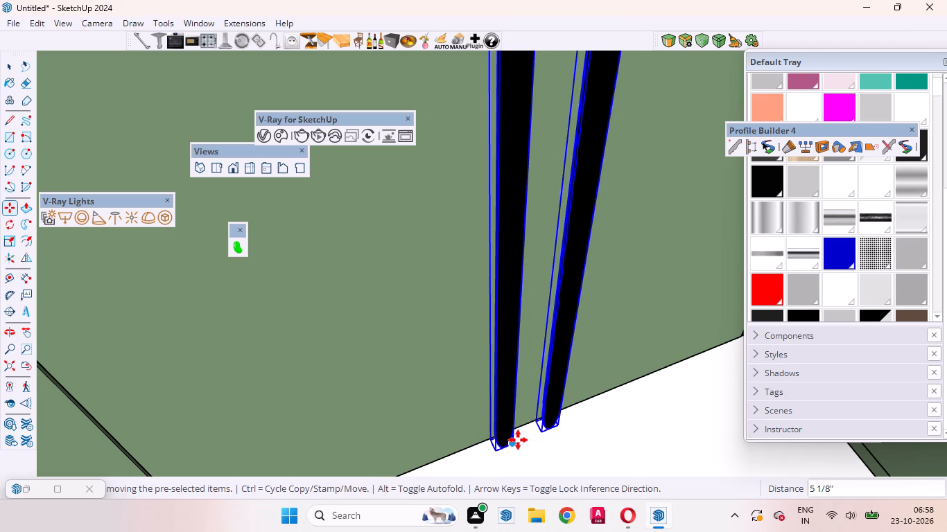
Move the handle pair about 1/4" so the backs of the handles sit against the side run's door faces.
{"action": "middle_click_drag", "start_coordinate": [518, 443], "coordinate": [453, 434]}
{"action": "scroll", "coordinate": [460, 430], "scroll_direction": "up", "scroll_amount": 10}
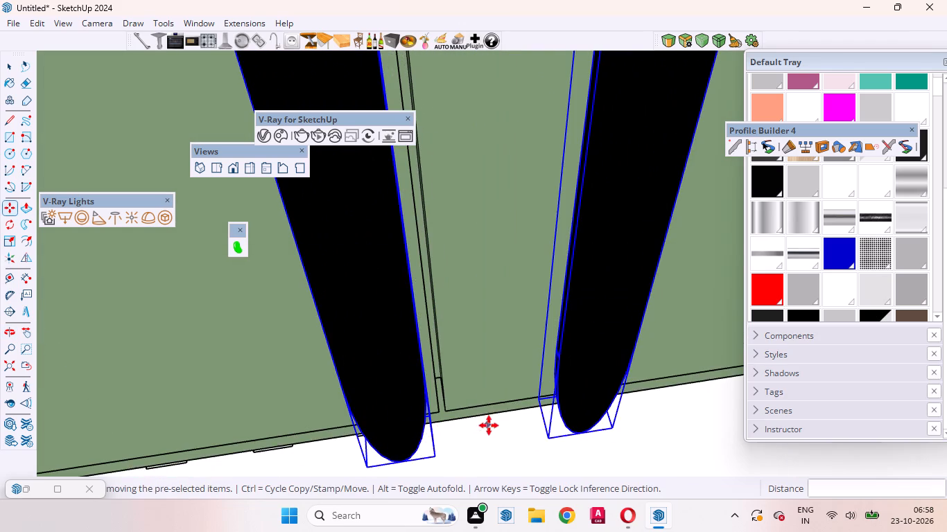
{"action": "middle_click_drag", "start_coordinate": [498, 438], "coordinate": [713, 394]}
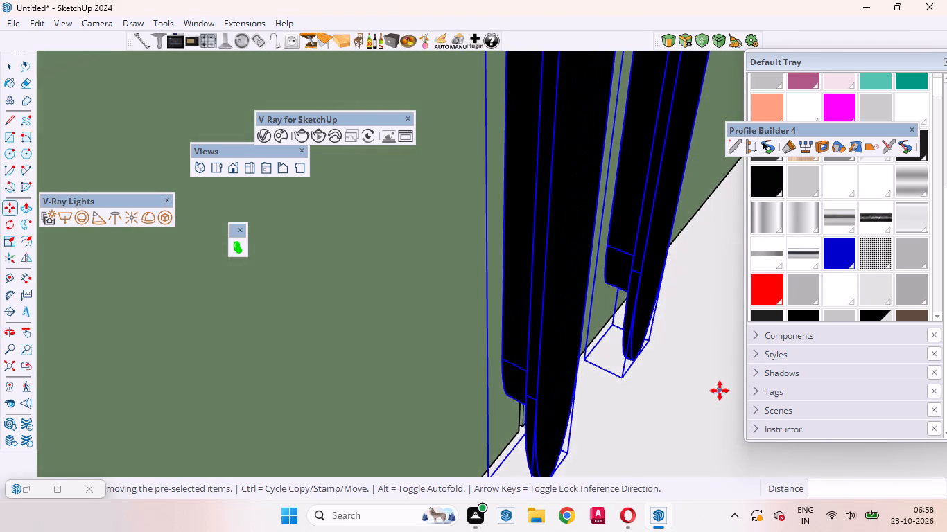
{"action": "scroll", "coordinate": [661, 387], "scroll_direction": "down", "scroll_amount": 4}
{"action": "scroll", "coordinate": [585, 414], "scroll_direction": "up", "scroll_amount": 4}
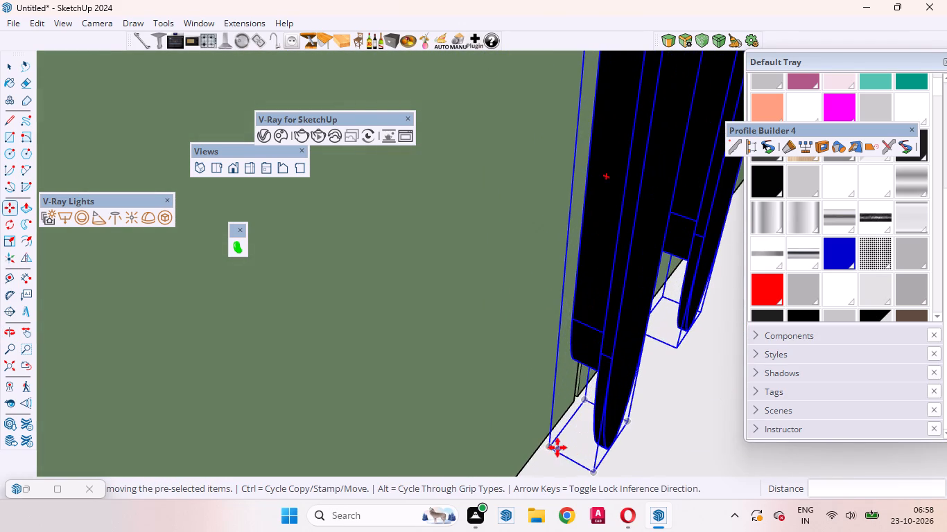
{"action": "left_click", "coordinate": [548, 445]}
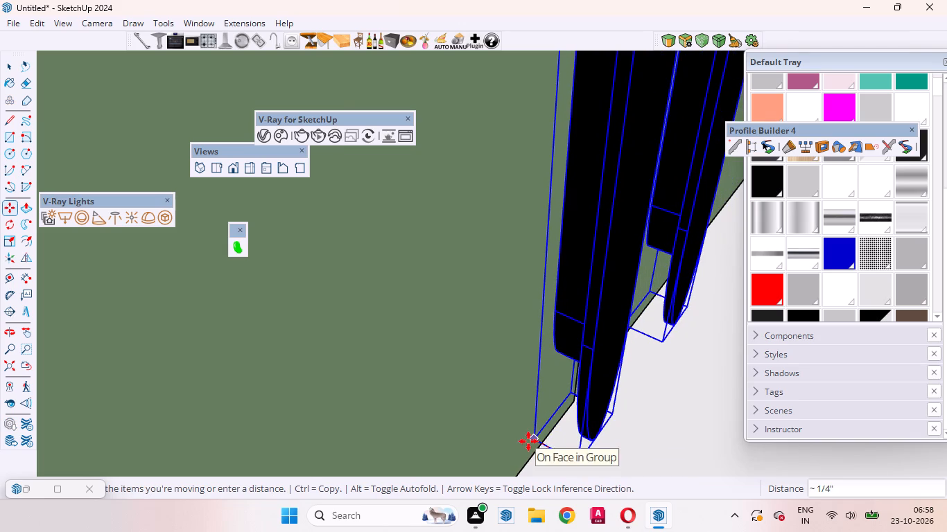
{"action": "left_click", "coordinate": [528, 441]}
Centre the handle pair on the side run's door joint with a shift of about 1/2" and a nudge of about 1/8".
{"action": "middle_click_drag", "start_coordinate": [679, 414], "coordinate": [433, 332]}
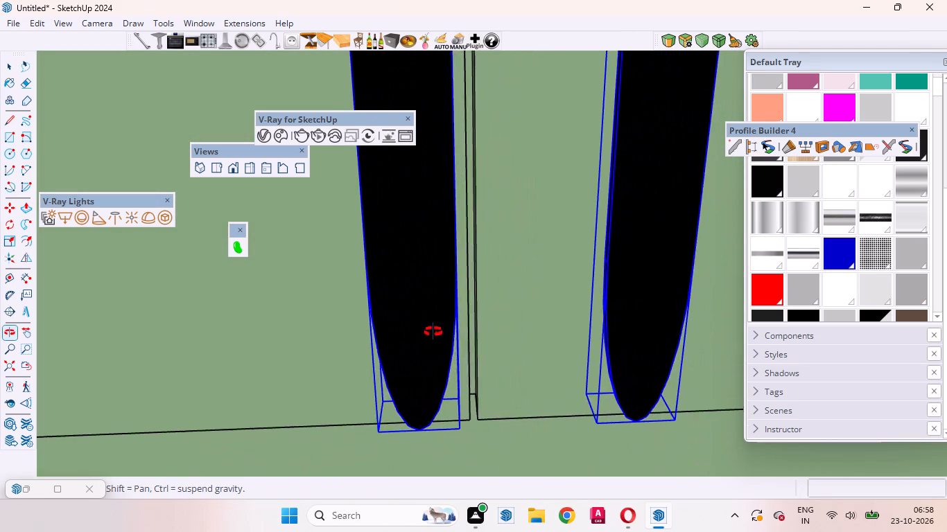
{"action": "middle_click_drag", "start_coordinate": [433, 332], "coordinate": [422, 333]}
{"action": "scroll", "coordinate": [559, 407], "scroll_direction": "up", "scroll_amount": 5}
{"action": "left_click", "coordinate": [559, 407]}
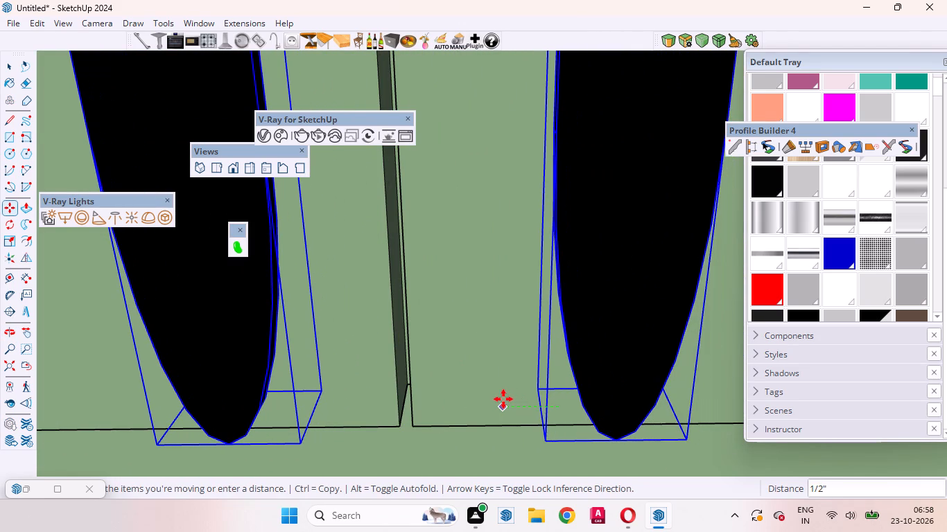
{"action": "left_click", "coordinate": [503, 399]}
{"action": "scroll", "coordinate": [555, 380], "scroll_direction": "down", "scroll_amount": 18}
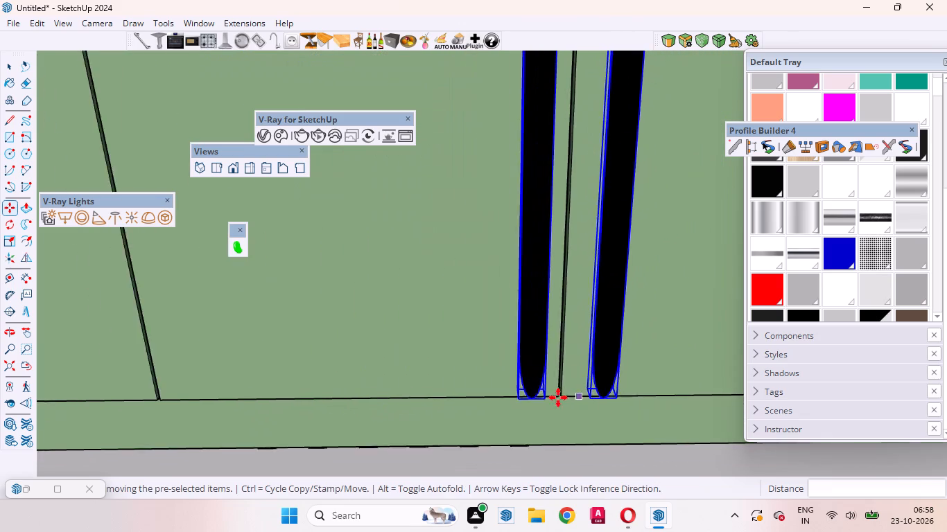
{"action": "scroll", "coordinate": [558, 398], "scroll_direction": "down", "scroll_amount": 6}
{"action": "left_click", "coordinate": [661, 341]}
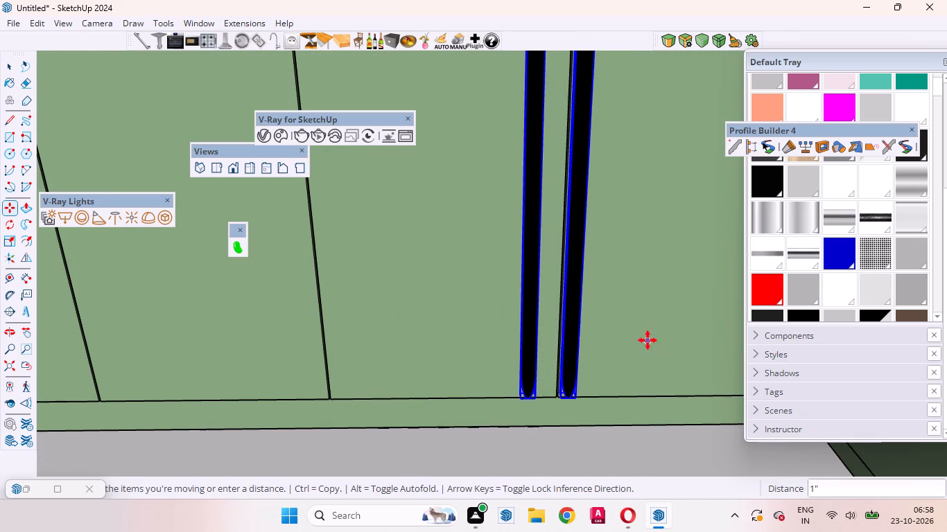
{"action": "scroll", "coordinate": [650, 340], "scroll_direction": "up", "scroll_amount": 6}
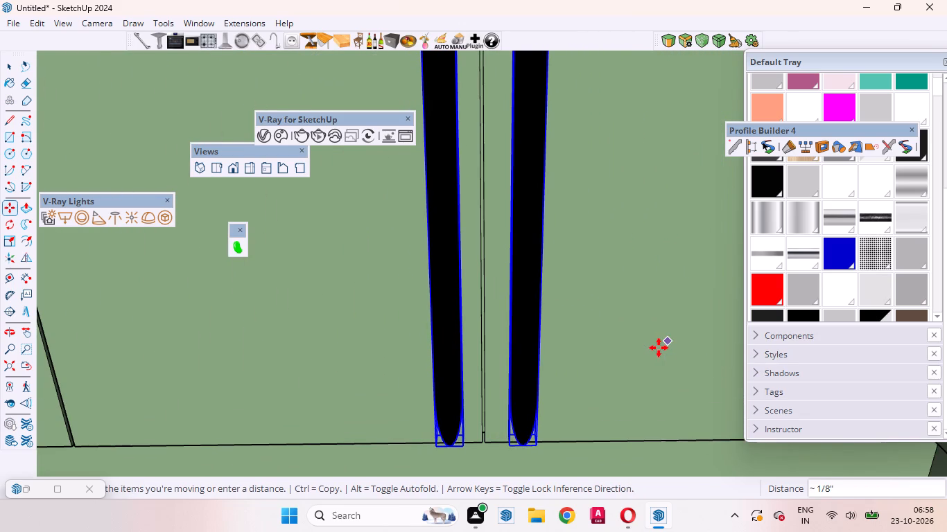
{"action": "scroll", "coordinate": [661, 348], "scroll_direction": "up", "scroll_amount": 5}
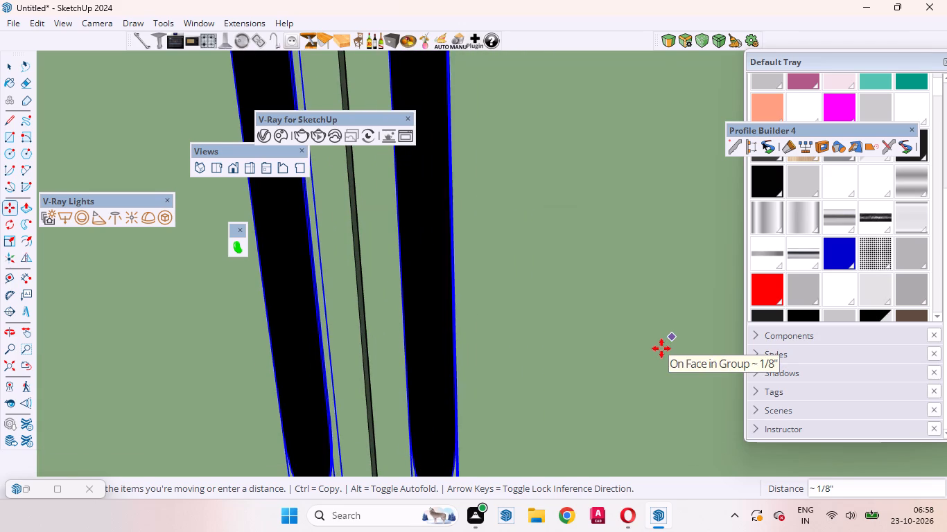
{"action": "left_click", "coordinate": [661, 351]}
Examine the placed handle pair and the remaining door joints along the corner wardrobe's side run.
{"action": "scroll", "coordinate": [675, 349], "scroll_direction": "down", "scroll_amount": 12}
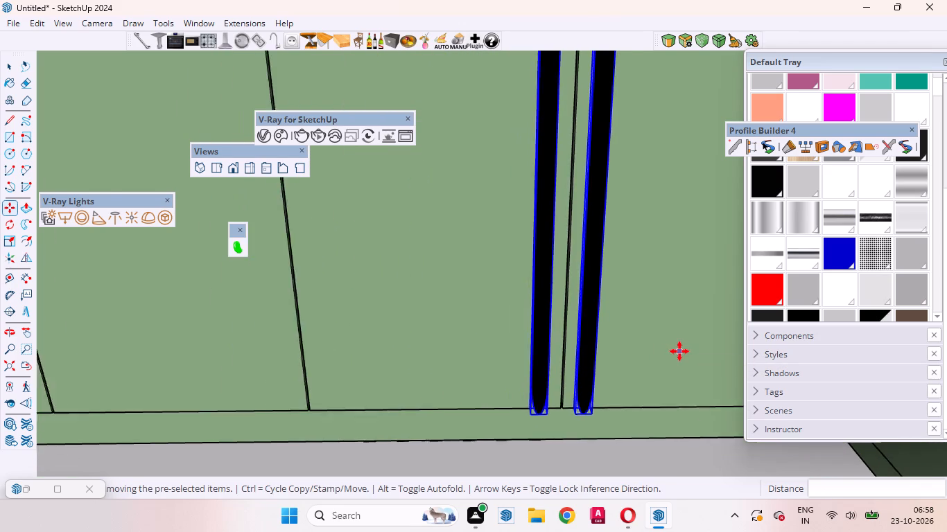
{"action": "scroll", "coordinate": [679, 351], "scroll_direction": "down", "scroll_amount": 6}
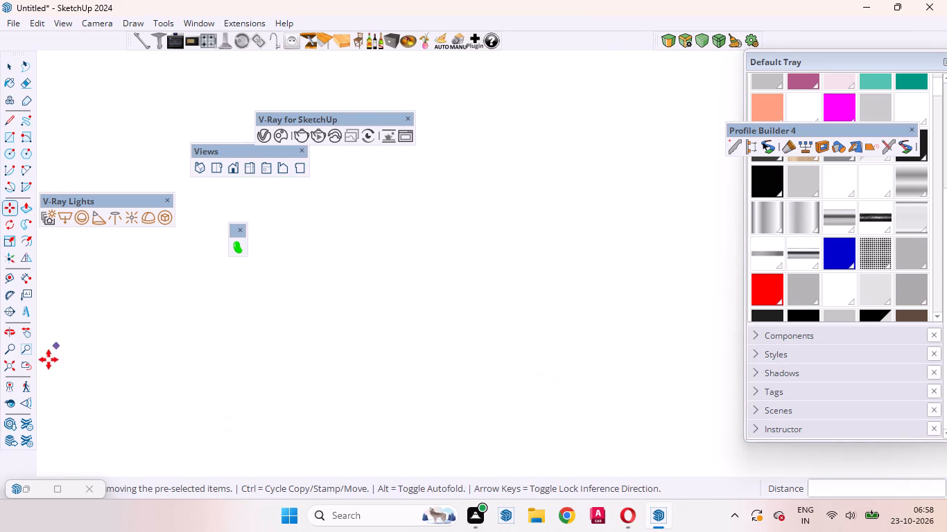
{"action": "left_click", "coordinate": [29, 364]}
{"action": "scroll", "coordinate": [414, 324], "scroll_direction": "down", "scroll_amount": 4}
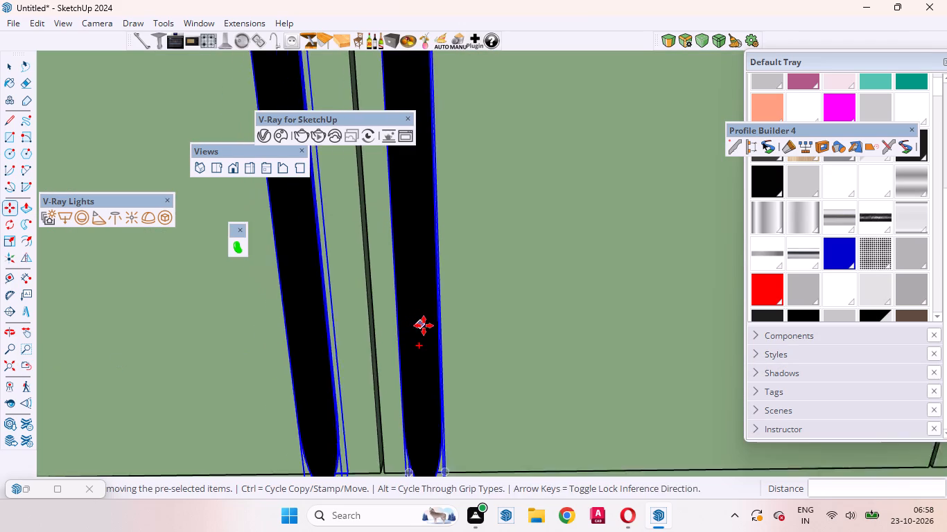
{"action": "scroll", "coordinate": [424, 326], "scroll_direction": "down", "scroll_amount": 2}
{"action": "middle_click_drag", "start_coordinate": [453, 301], "coordinate": [428, 441]}
{"action": "scroll", "coordinate": [501, 314], "scroll_direction": "down", "scroll_amount": 12}
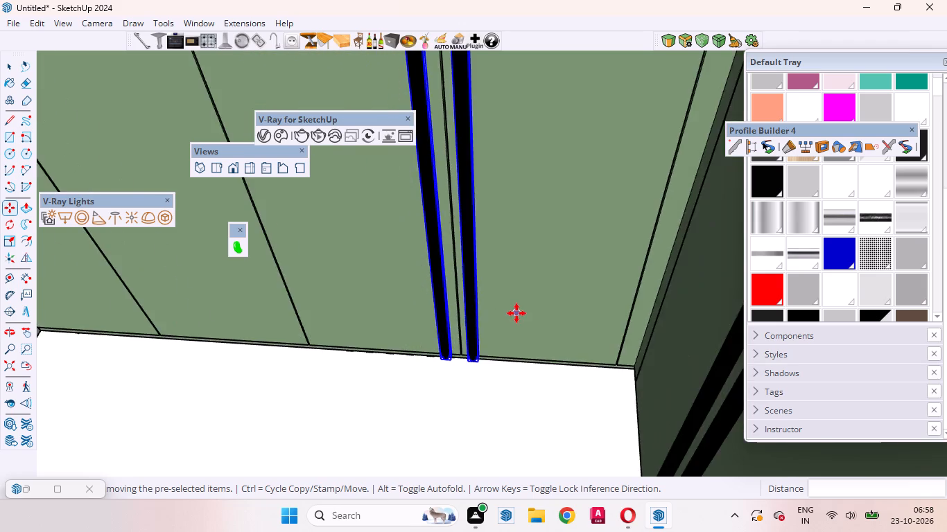
Copy the side run's handle pair about 2' 10 1/4" along the doors' bottom edge to the door joint farthest from the corner.
{"action": "scroll", "coordinate": [516, 313], "scroll_direction": "down", "scroll_amount": 3}
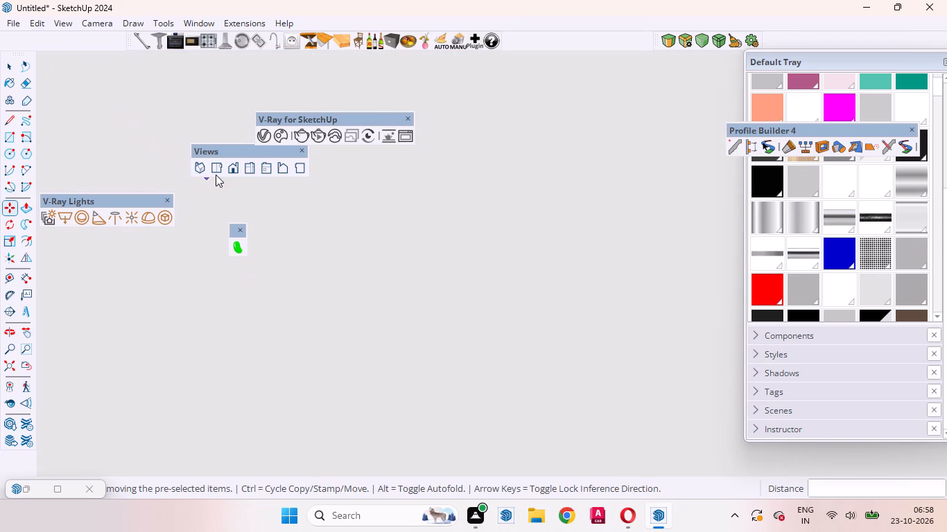
{"action": "left_click", "coordinate": [218, 172]}
{"action": "scroll", "coordinate": [453, 371], "scroll_direction": "down", "scroll_amount": 6}
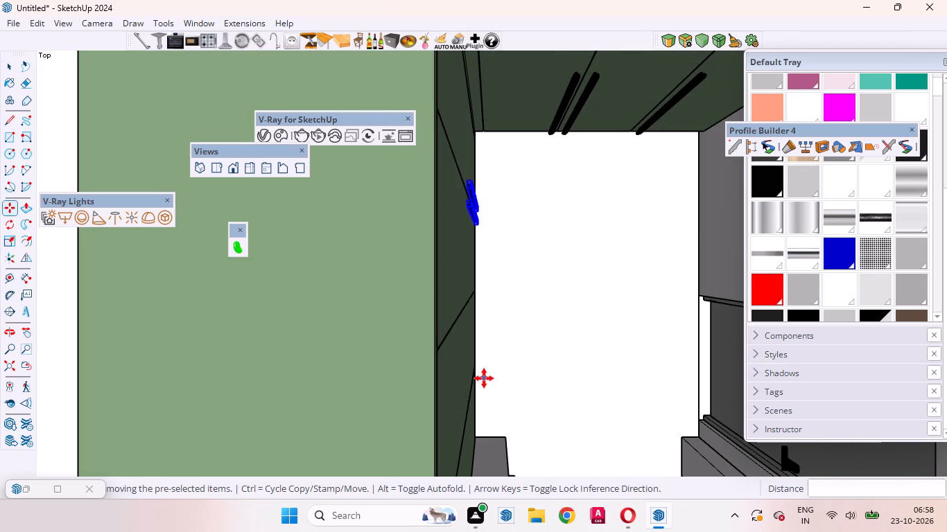
{"action": "key", "text": "space"}
{"action": "middle_click_drag", "start_coordinate": [518, 328], "coordinate": [455, 317]}
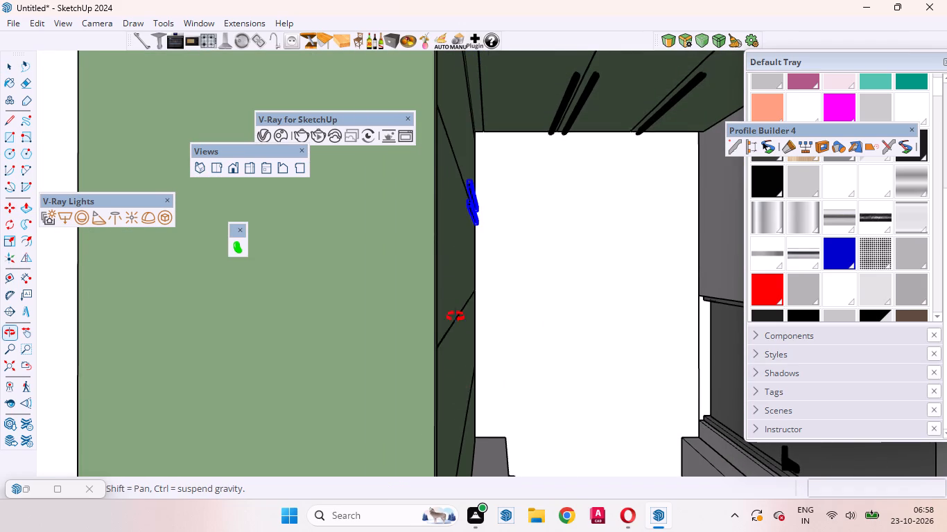
{"action": "middle_click_drag", "start_coordinate": [455, 317], "coordinate": [71, 258]}
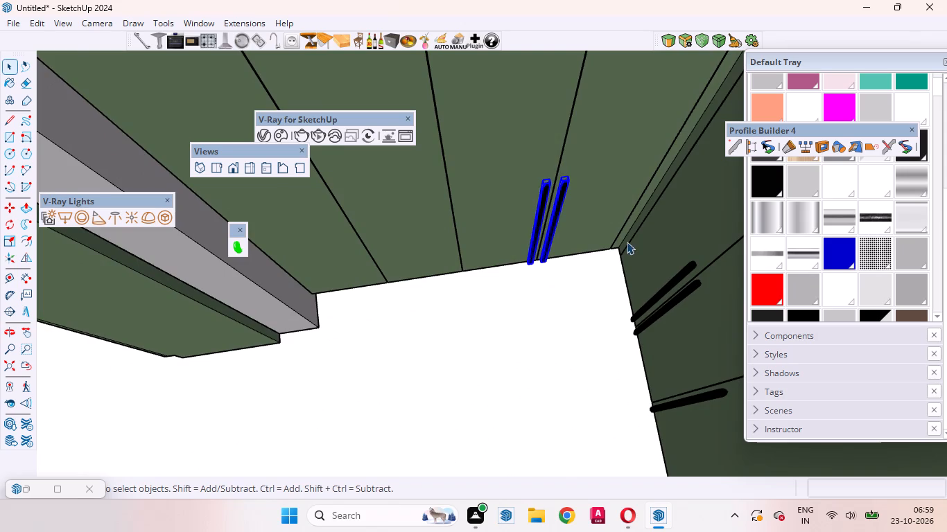
{"action": "scroll", "coordinate": [611, 274], "scroll_direction": "down", "scroll_amount": 5}
{"action": "scroll", "coordinate": [611, 242], "scroll_direction": "up", "scroll_amount": 5}
{"action": "middle_click_drag", "start_coordinate": [526, 286], "coordinate": [437, 226]}
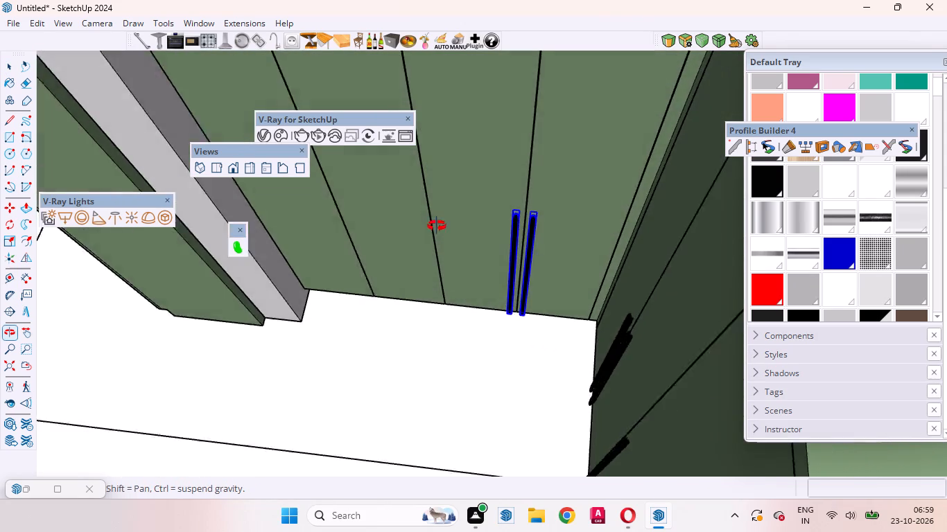
{"action": "middle_click_drag", "start_coordinate": [437, 226], "coordinate": [440, 242]}
{"action": "scroll", "coordinate": [462, 274], "scroll_direction": "up", "scroll_amount": 4}
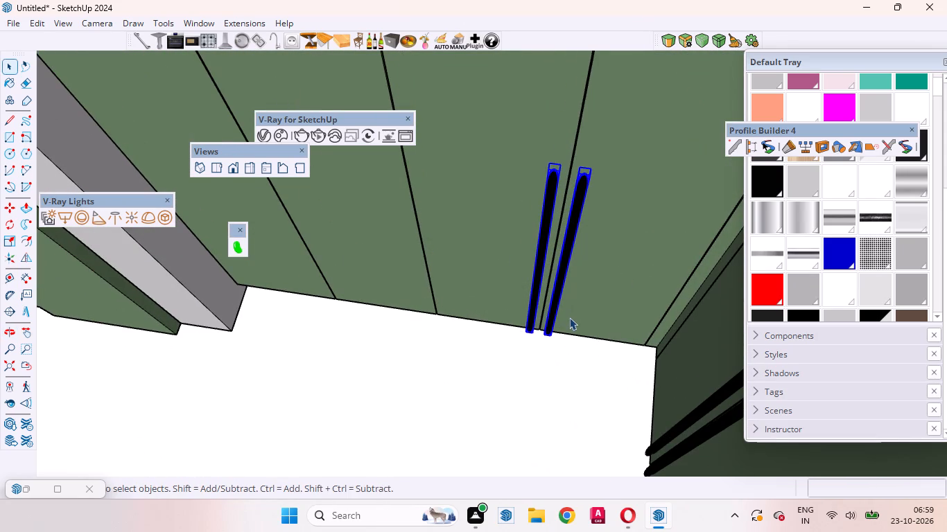
{"action": "scroll", "coordinate": [557, 330], "scroll_direction": "up", "scroll_amount": 14}
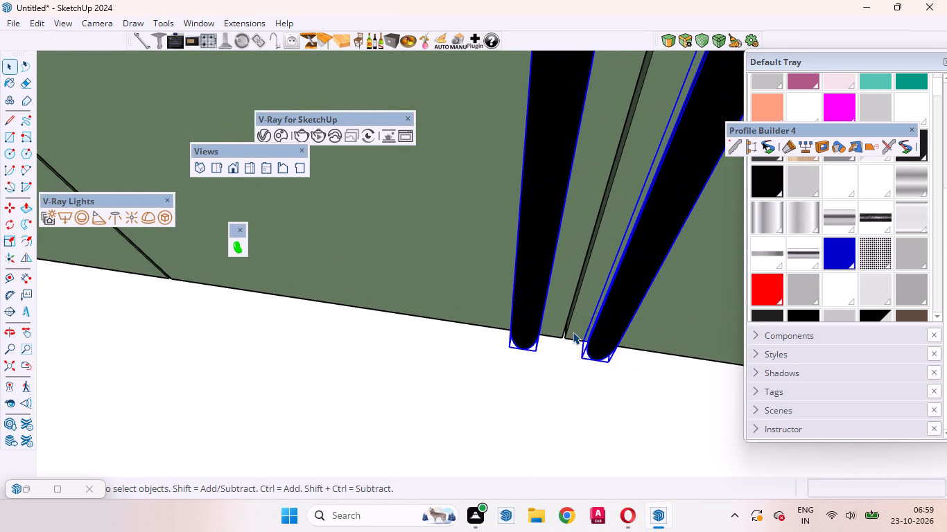
{"action": "key", "text": "m"}
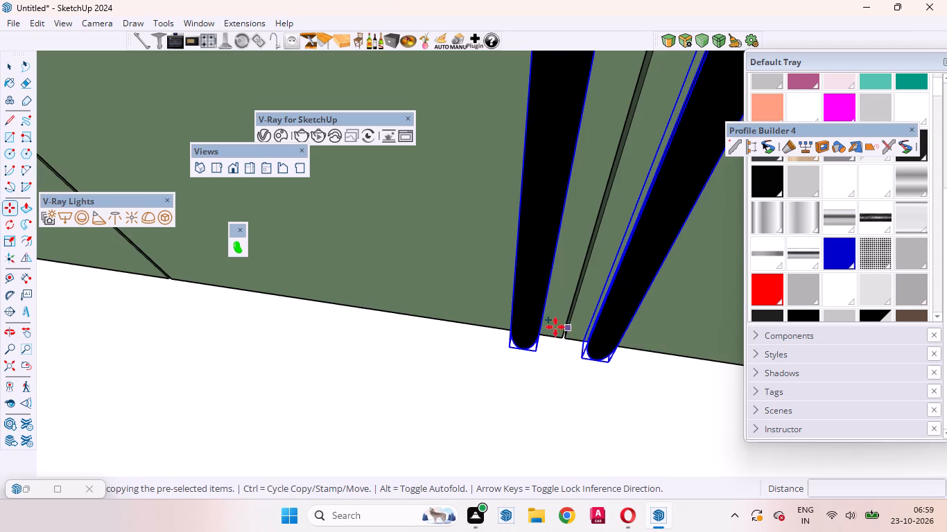
{"action": "scroll", "coordinate": [546, 327], "scroll_direction": "up", "scroll_amount": 10}
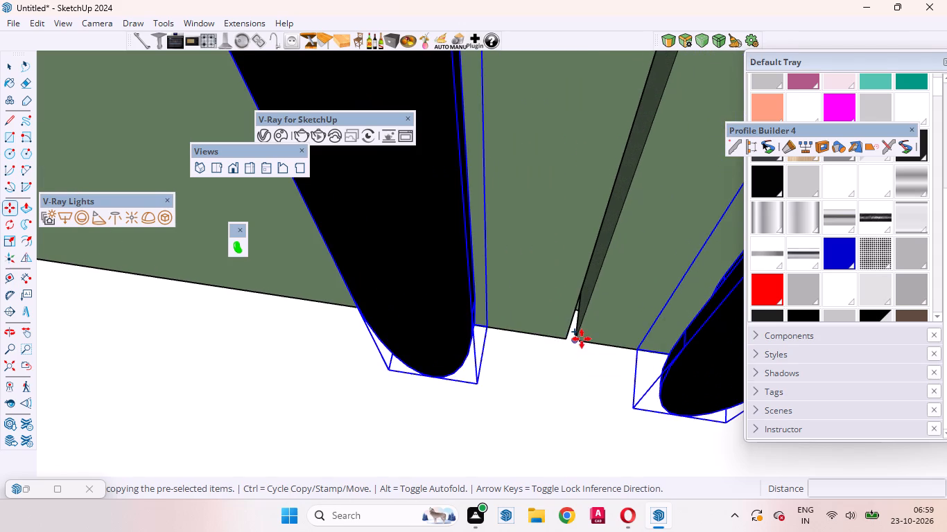
{"action": "left_click", "coordinate": [576, 339]}
{"action": "scroll", "coordinate": [260, 371], "scroll_direction": "down", "scroll_amount": 5}
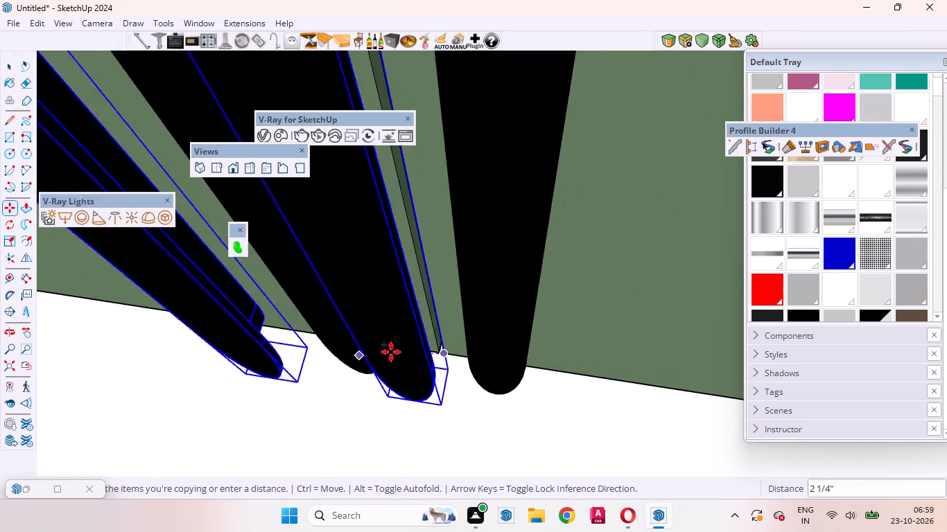
{"action": "scroll", "coordinate": [392, 352], "scroll_direction": "down", "scroll_amount": 20}
{"action": "scroll", "coordinate": [392, 352], "scroll_direction": "down", "scroll_amount": 3}
{"action": "scroll", "coordinate": [559, 344], "scroll_direction": "down", "scroll_amount": 3}
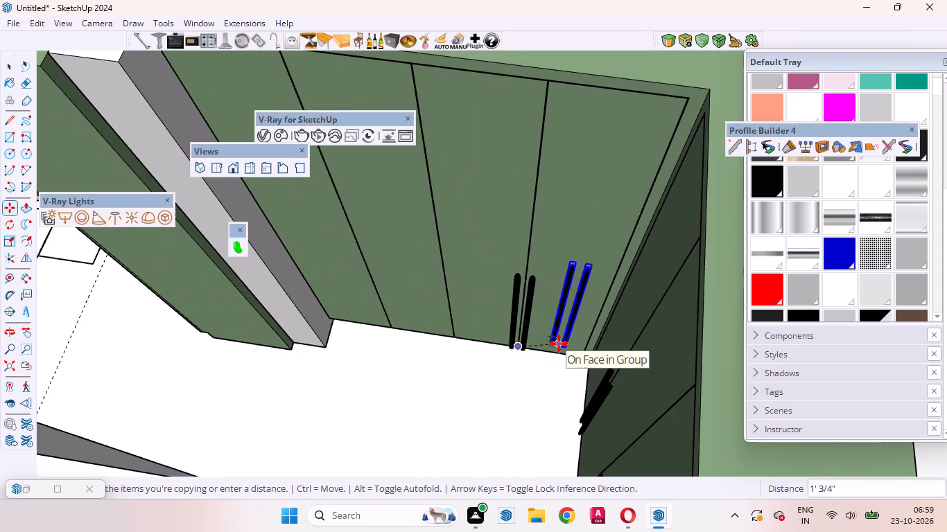
{"action": "scroll", "coordinate": [346, 327], "scroll_direction": "up", "scroll_amount": 14}
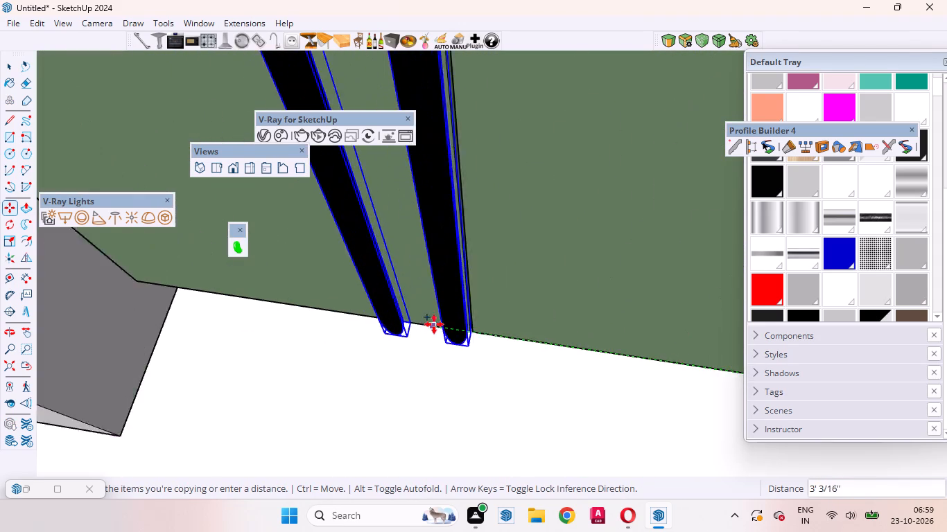
{"action": "scroll", "coordinate": [434, 324], "scroll_direction": "up", "scroll_amount": 11}
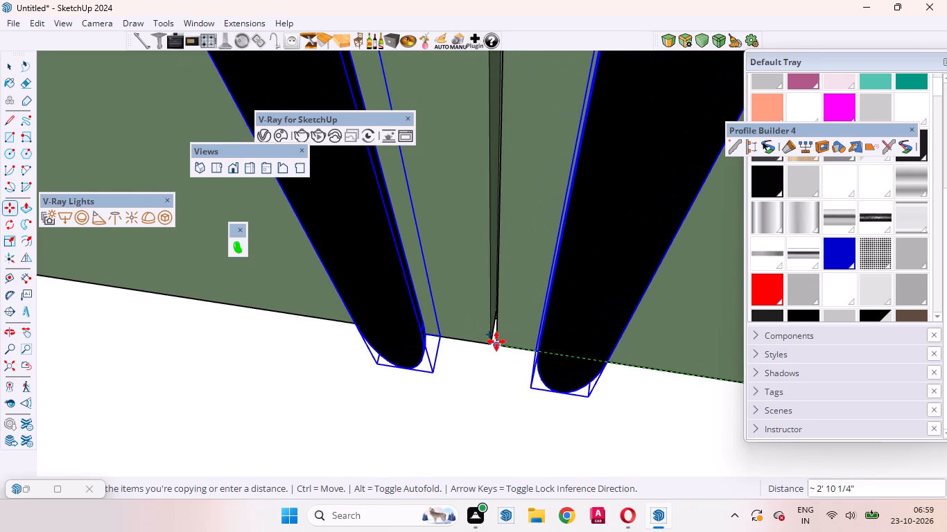
{"action": "left_click", "coordinate": [496, 344]}
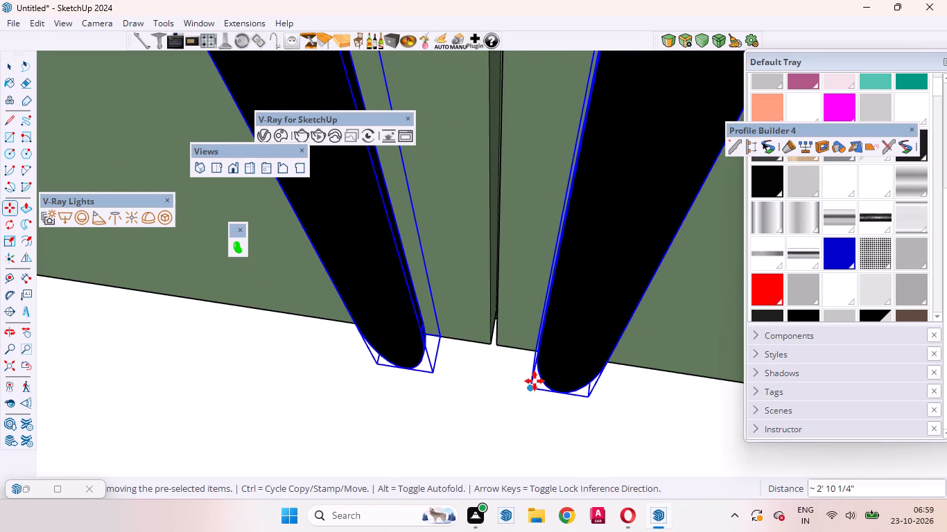
Raise the copied handle pair about 1/4" along the vertical axis at the side run's far door joint.
{"action": "middle_click_drag", "start_coordinate": [535, 381], "coordinate": [544, 126]}
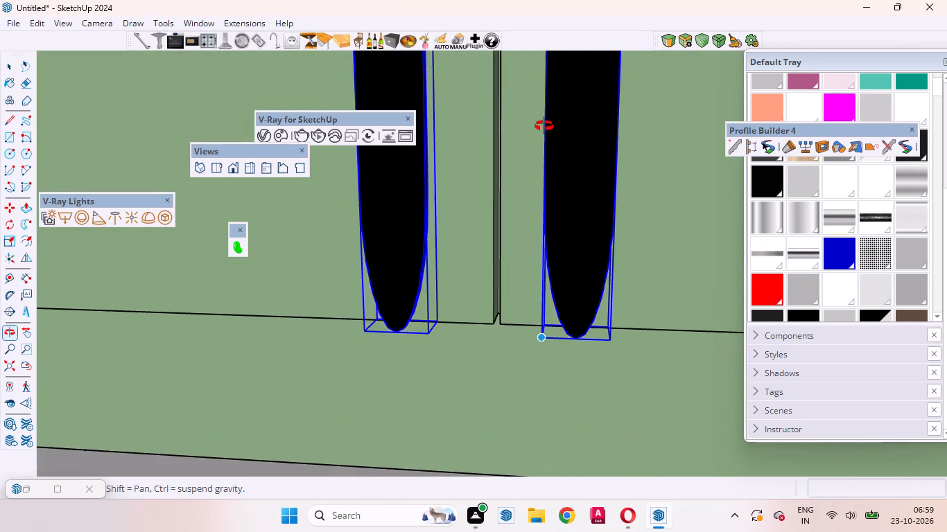
{"action": "middle_click_drag", "start_coordinate": [544, 126], "coordinate": [571, 140]}
{"action": "middle_click_drag", "start_coordinate": [639, 276], "coordinate": [604, 206]}
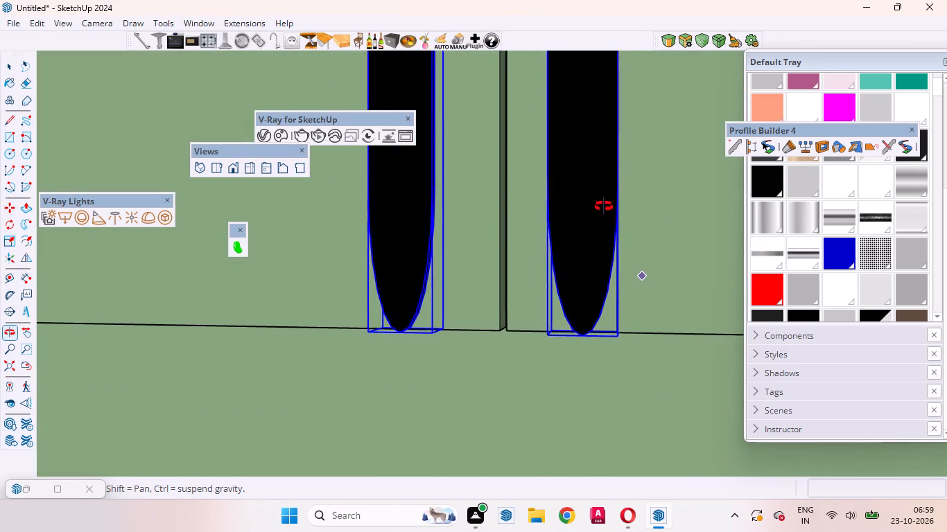
{"action": "middle_click_drag", "start_coordinate": [604, 206], "coordinate": [585, 285]}
{"action": "left_click", "coordinate": [678, 295]}
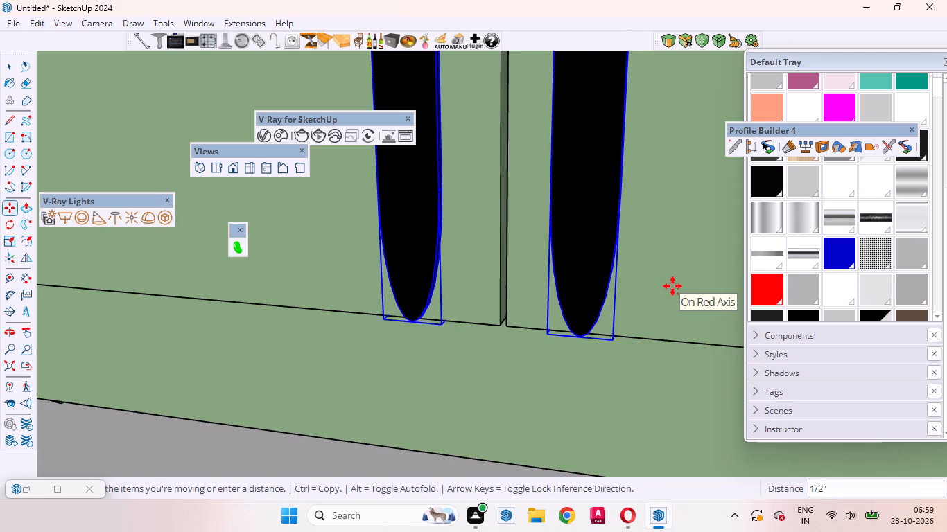
{"action": "key", "text": "Up"}
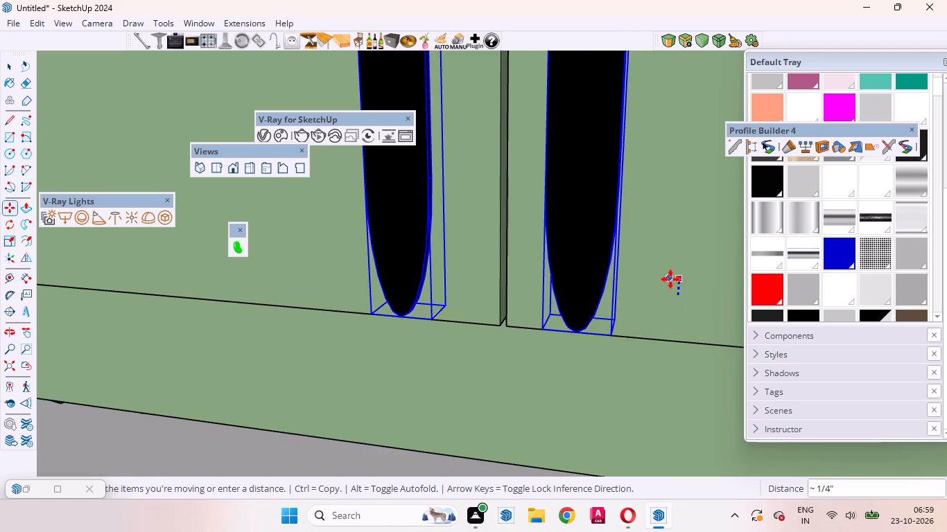
{"action": "left_click", "coordinate": [670, 279]}
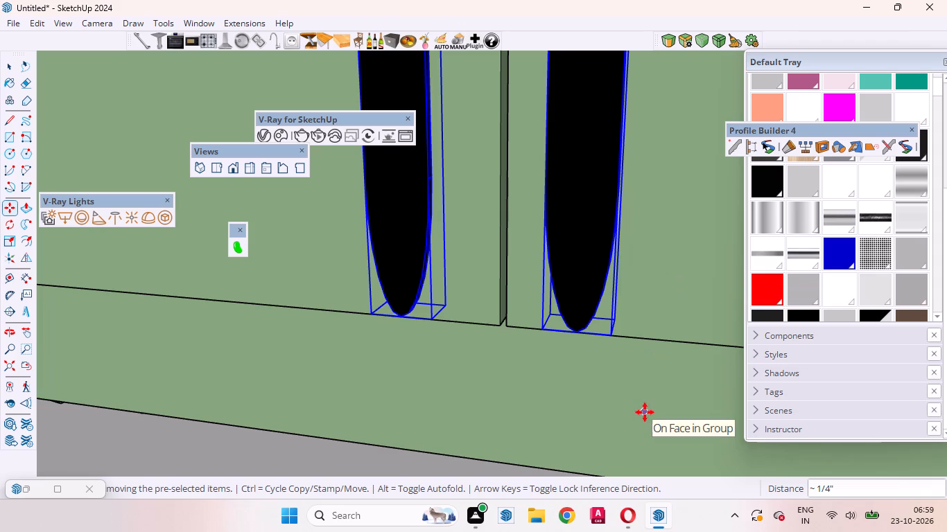
{"action": "key", "text": "space"}
Select both handles at the side run's joint nearest the corner and try to raise them along the vertical axis.
{"action": "scroll", "coordinate": [648, 369], "scroll_direction": "down", "scroll_amount": 14}
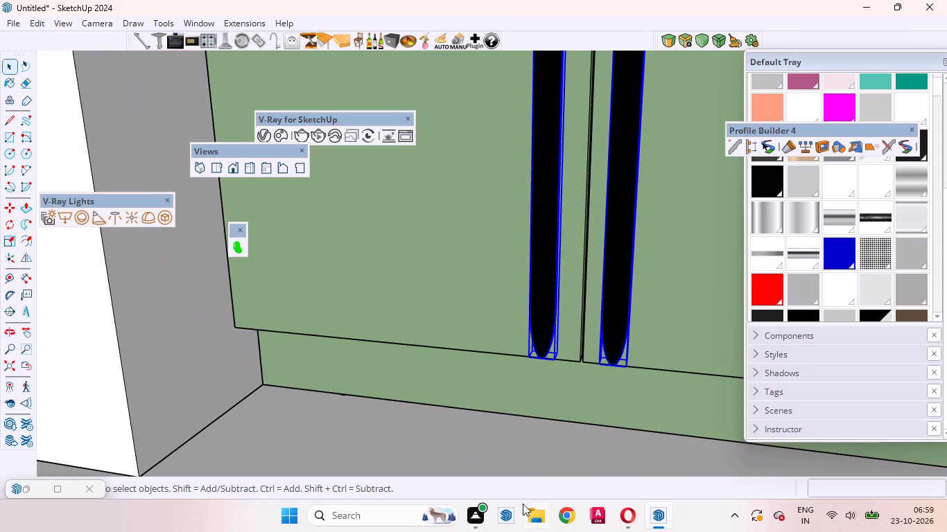
{"action": "scroll", "coordinate": [523, 504], "scroll_direction": "down", "scroll_amount": 6}
{"action": "middle_click_drag", "start_coordinate": [547, 334], "coordinate": [578, 531]}
{"action": "scroll", "coordinate": [578, 531], "scroll_direction": "down", "scroll_amount": 1}
{"action": "scroll", "coordinate": [529, 406], "scroll_direction": "down", "scroll_amount": 11}
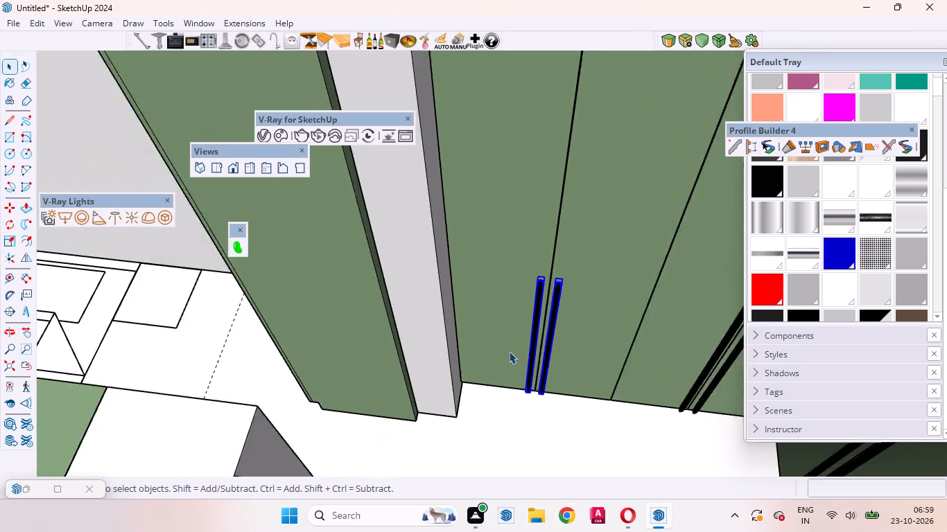
{"action": "scroll", "coordinate": [509, 351], "scroll_direction": "down", "scroll_amount": 8}
{"action": "scroll", "coordinate": [570, 355], "scroll_direction": "up", "scroll_amount": 14}
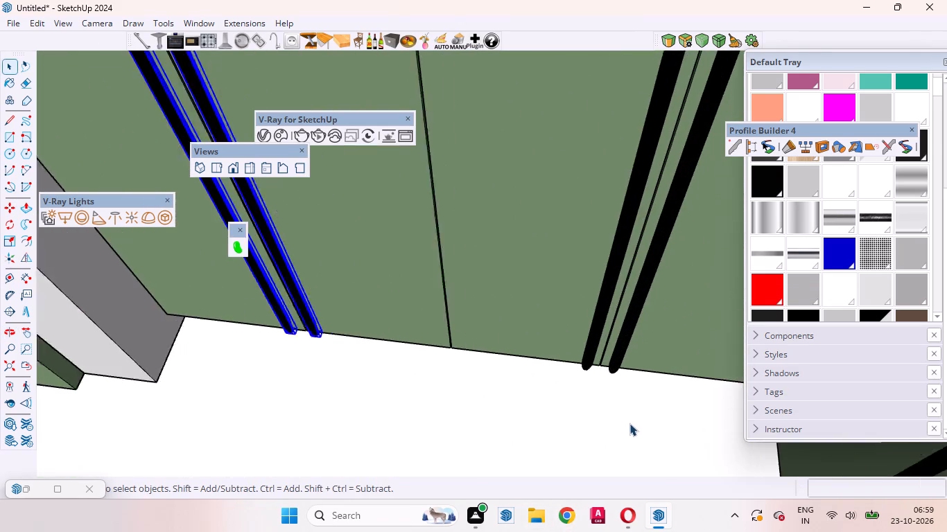
{"action": "scroll", "coordinate": [629, 423], "scroll_direction": "up", "scroll_amount": 1}
{"action": "middle_click_drag", "start_coordinate": [591, 334], "coordinate": [549, 230]}
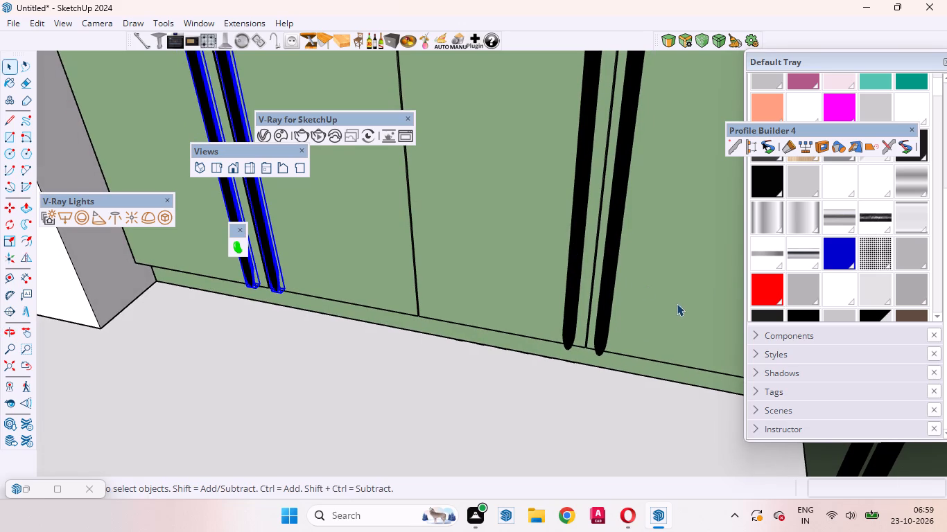
{"action": "left_click", "coordinate": [609, 274]}
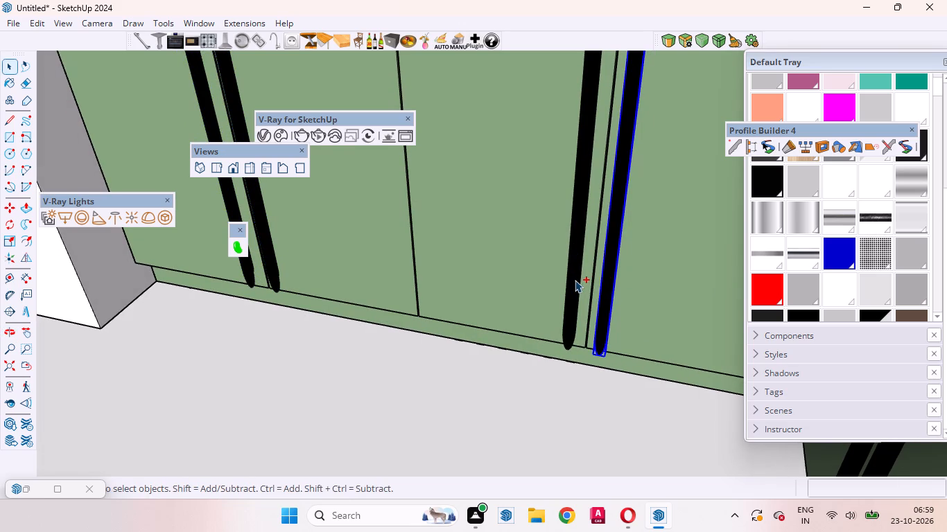
{"action": "left_click", "coordinate": [575, 280], "text": "ctrl"}
{"action": "key", "text": "m"}
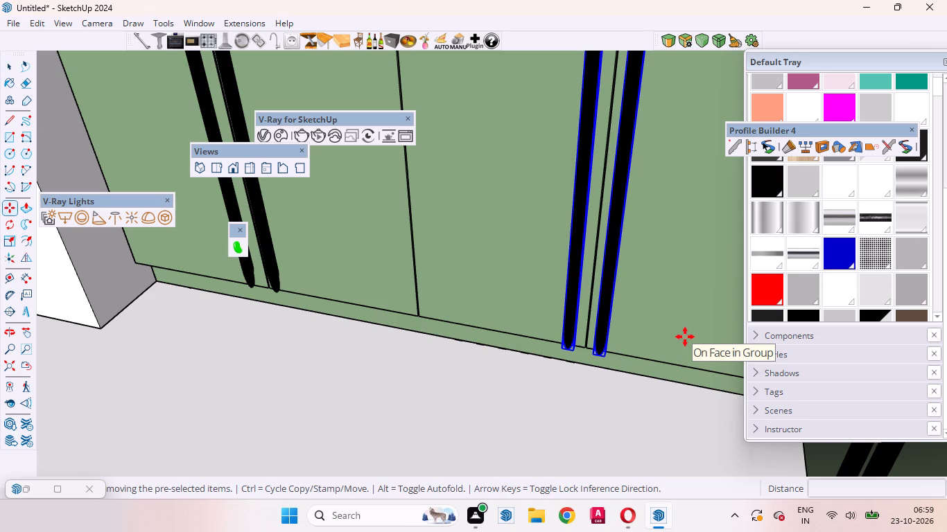
{"action": "left_click", "coordinate": [685, 337]}
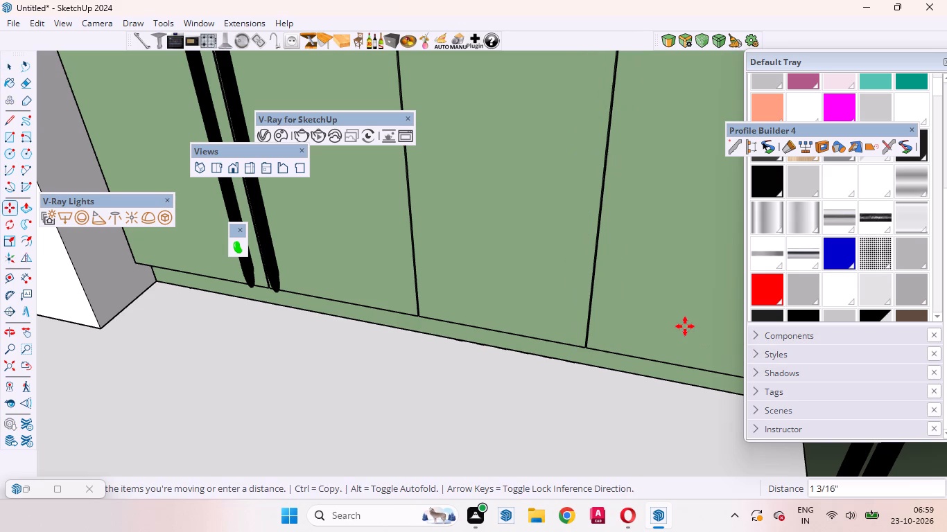
{"action": "key", "text": "Up"}
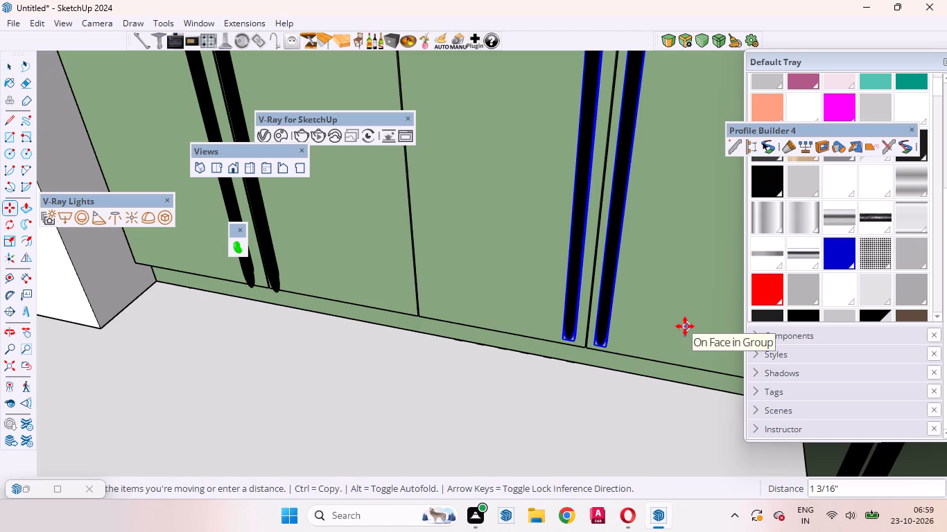
{"action": "scroll", "coordinate": [685, 332], "scroll_direction": "up", "scroll_amount": 9}
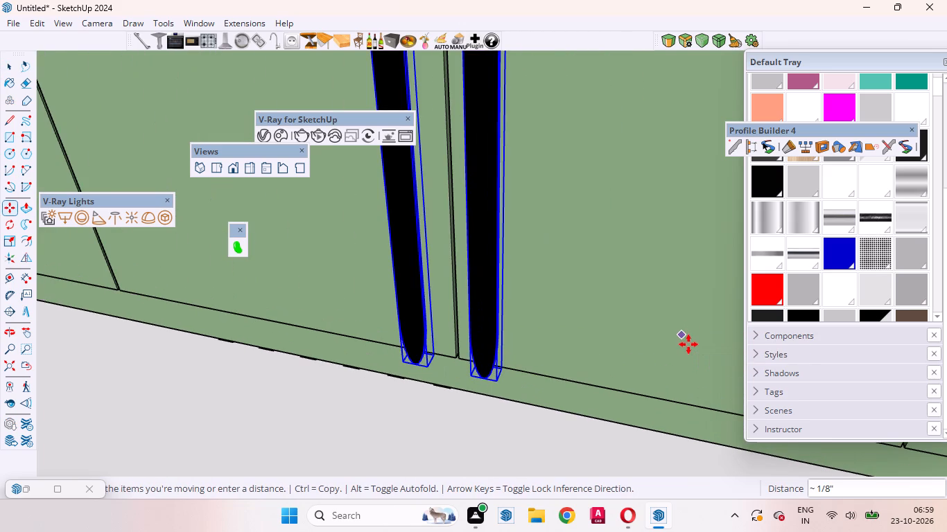
{"action": "left_click", "coordinate": [688, 335]}
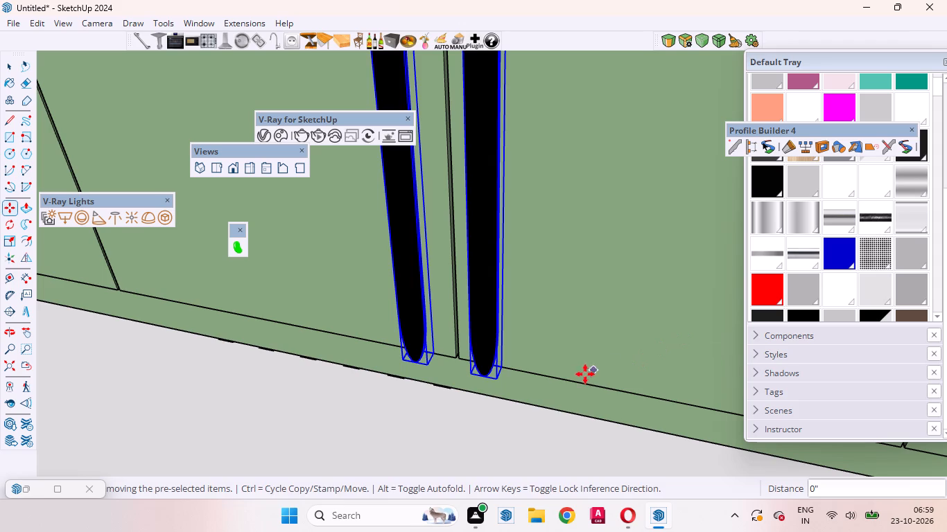
Raise the selected handle pair nearest the corner about 3/8" so its lower ends sit near the doors' bottom edge.
{"action": "middle_click_drag", "start_coordinate": [584, 376], "coordinate": [703, 281]}
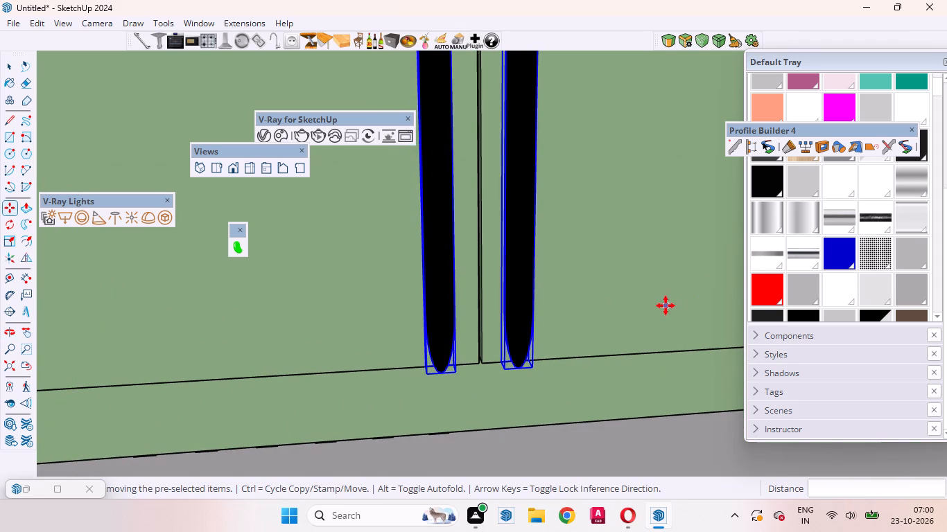
{"action": "left_click", "coordinate": [666, 305]}
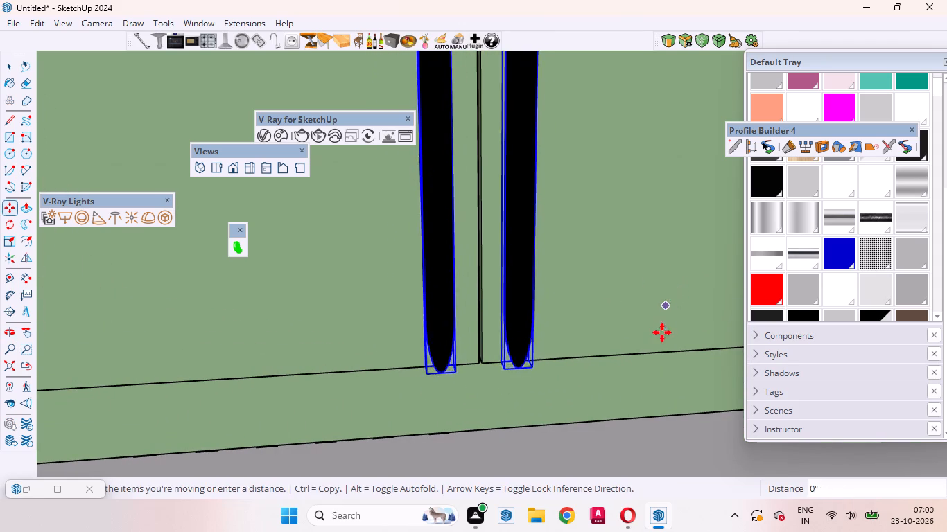
{"action": "scroll", "coordinate": [662, 332], "scroll_direction": "up", "scroll_amount": 7}
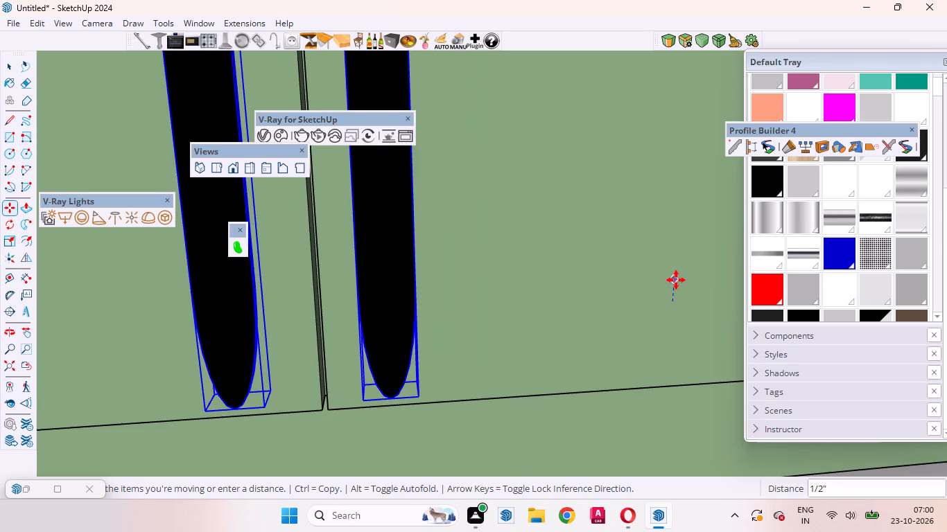
{"action": "left_click", "coordinate": [677, 286]}
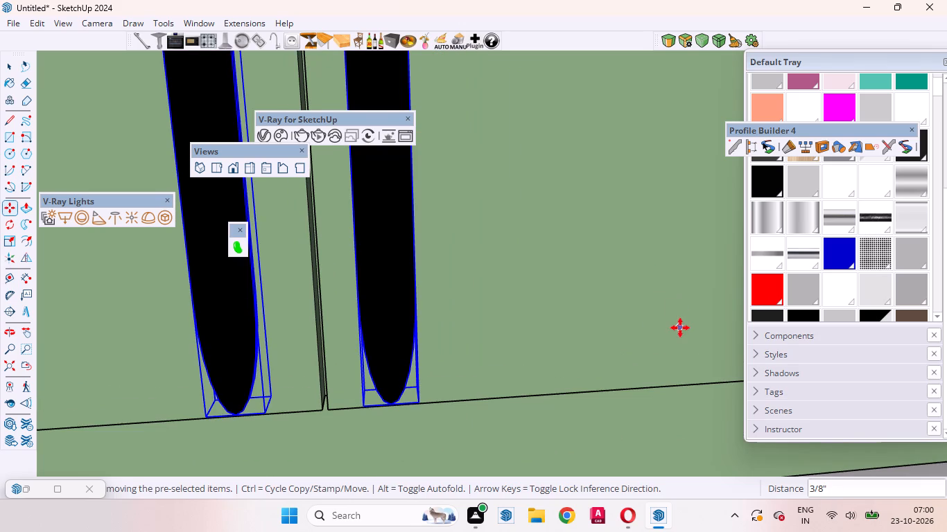
{"action": "key", "text": "space"}
{"action": "scroll", "coordinate": [658, 366], "scroll_direction": "down", "scroll_amount": 2}
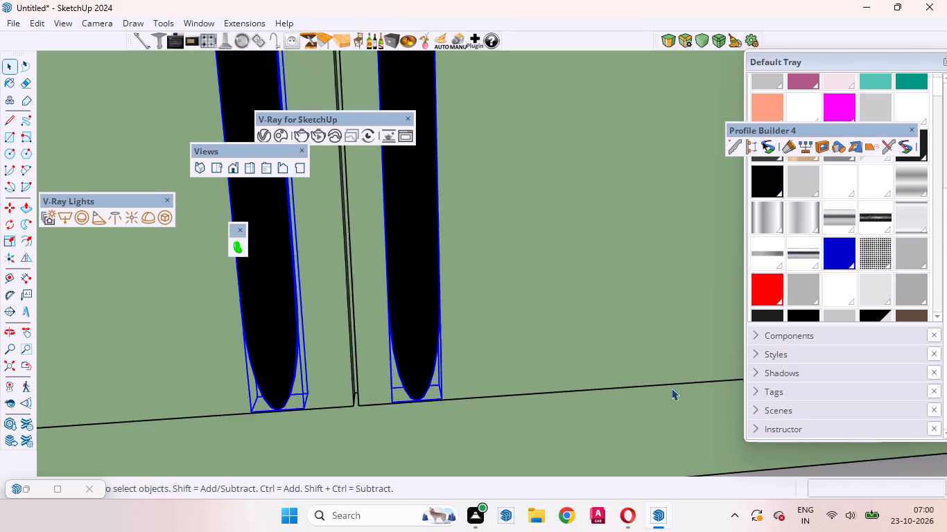
{"action": "scroll", "coordinate": [671, 388], "scroll_direction": "down", "scroll_amount": 4}
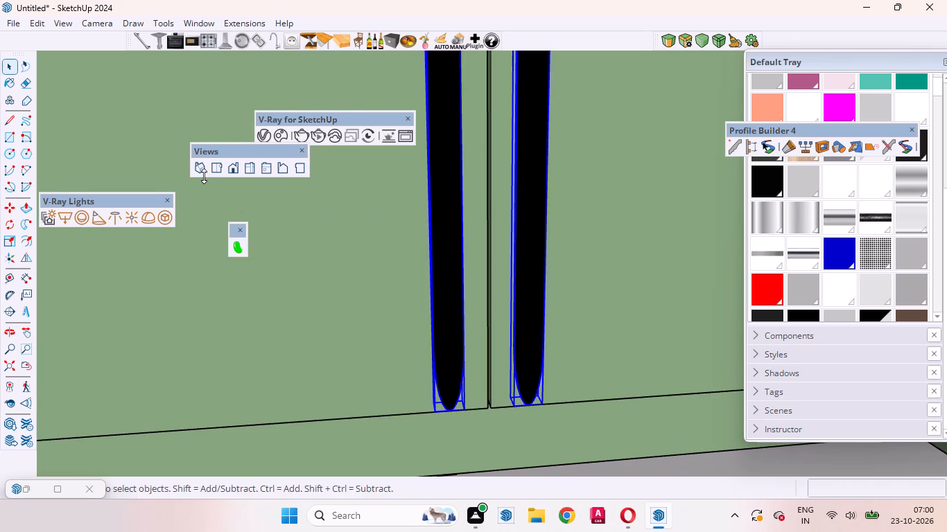
Examine the fitted handle pairs on the green wardrobes from above and around the bedroom.
{"action": "left_click", "coordinate": [211, 175]}
{"action": "scroll", "coordinate": [417, 249], "scroll_direction": "down", "scroll_amount": 10}
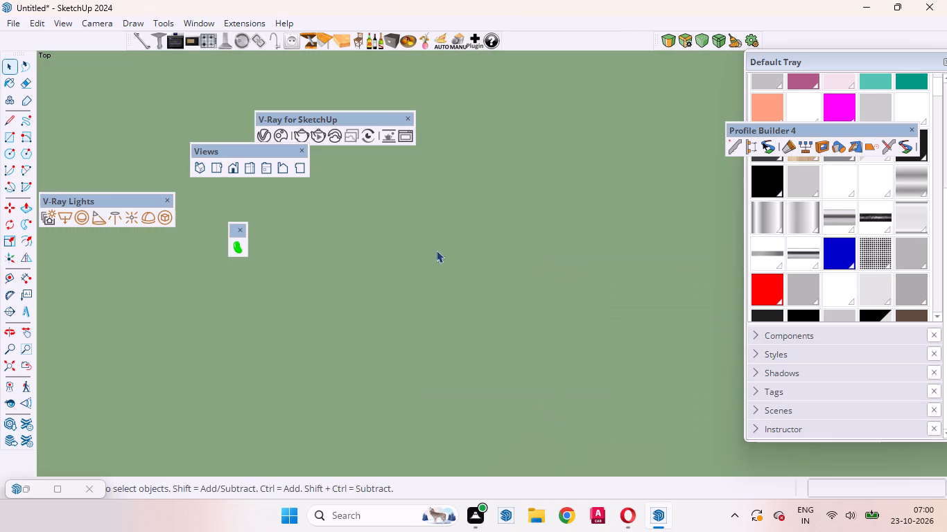
{"action": "scroll", "coordinate": [436, 250], "scroll_direction": "down", "scroll_amount": 20}
{"action": "scroll", "coordinate": [436, 250], "scroll_direction": "down", "scroll_amount": 7}
{"action": "scroll", "coordinate": [313, 299], "scroll_direction": "up", "scroll_amount": 3}
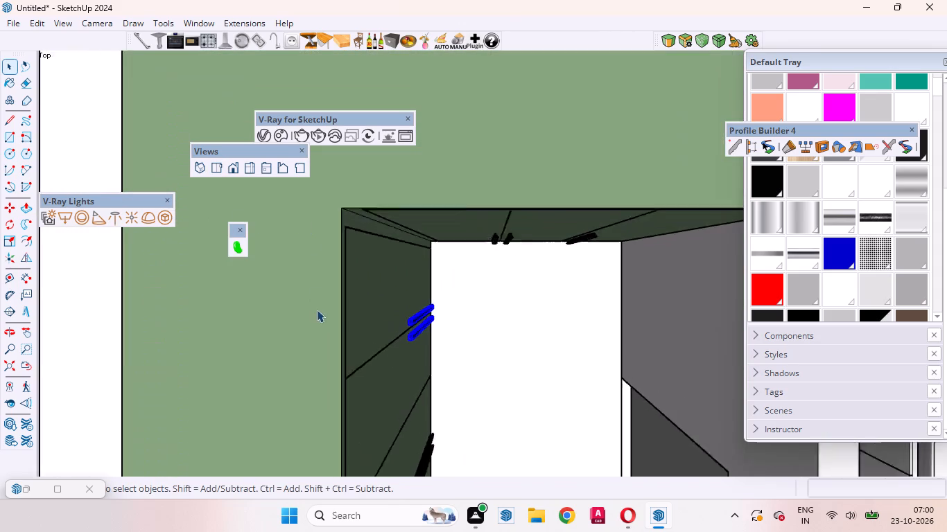
{"action": "scroll", "coordinate": [317, 310], "scroll_direction": "up", "scroll_amount": 19}
{"action": "scroll", "coordinate": [433, 330], "scroll_direction": "down", "scroll_amount": 1}
{"action": "scroll", "coordinate": [433, 330], "scroll_direction": "up", "scroll_amount": 16}
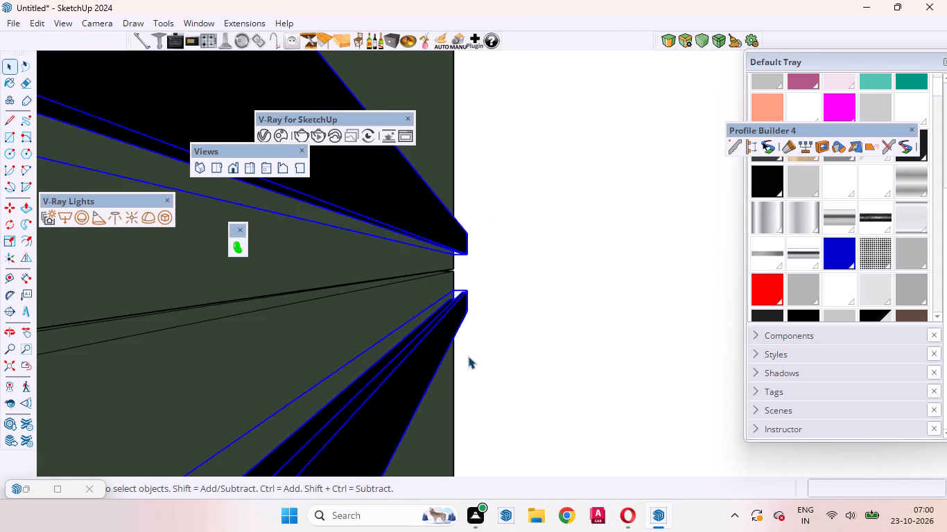
{"action": "scroll", "coordinate": [453, 352], "scroll_direction": "down", "scroll_amount": 7}
{"action": "middle_click_drag", "start_coordinate": [384, 348], "coordinate": [433, 258]}
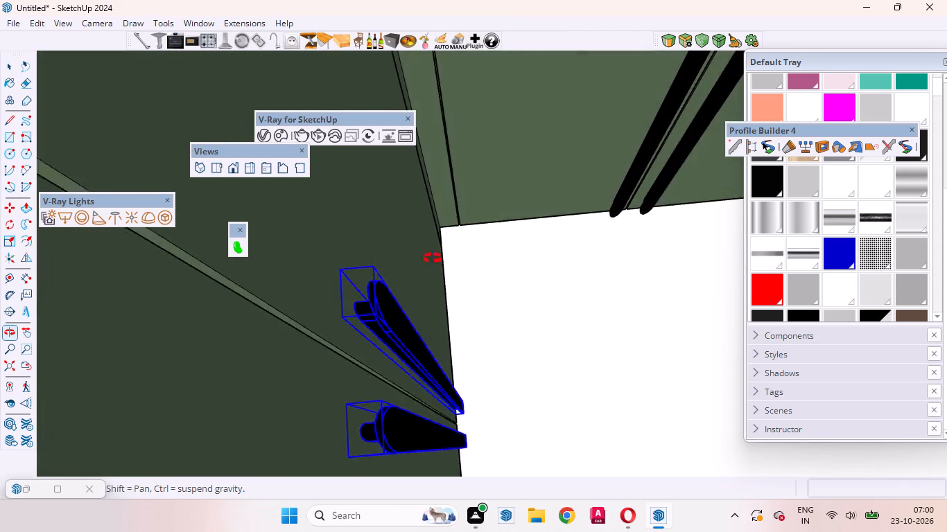
{"action": "middle_click_drag", "start_coordinate": [433, 258], "coordinate": [141, 283]}
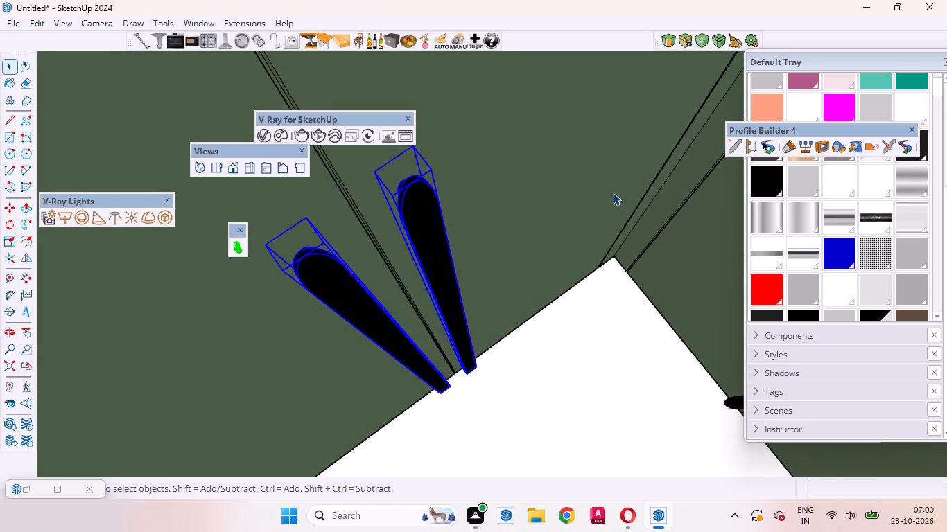
{"action": "scroll", "coordinate": [616, 193], "scroll_direction": "down", "scroll_amount": 20}
{"action": "scroll", "coordinate": [616, 193], "scroll_direction": "down", "scroll_amount": 6}
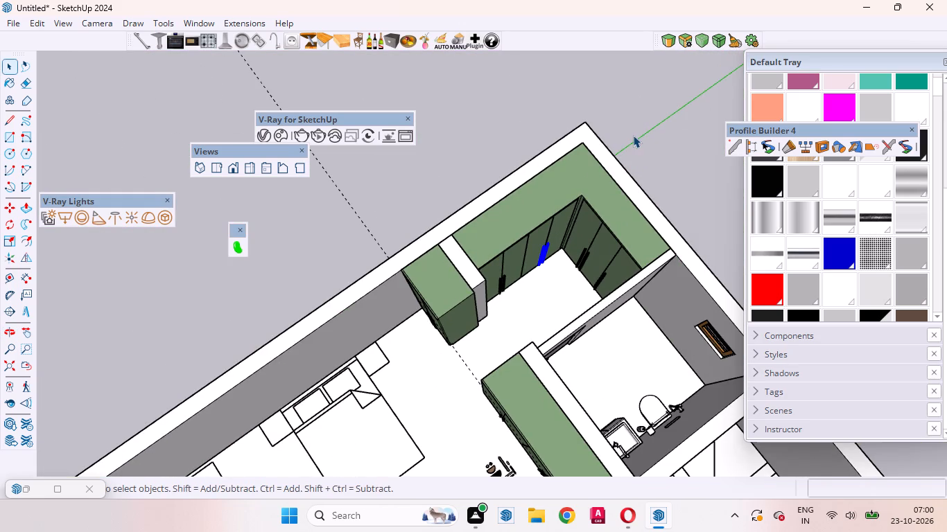
{"action": "left_click", "coordinate": [633, 135]}
{"action": "scroll", "coordinate": [575, 290], "scroll_direction": "up", "scroll_amount": 5}
{"action": "middle_click_drag", "start_coordinate": [575, 291], "coordinate": [532, 174]}
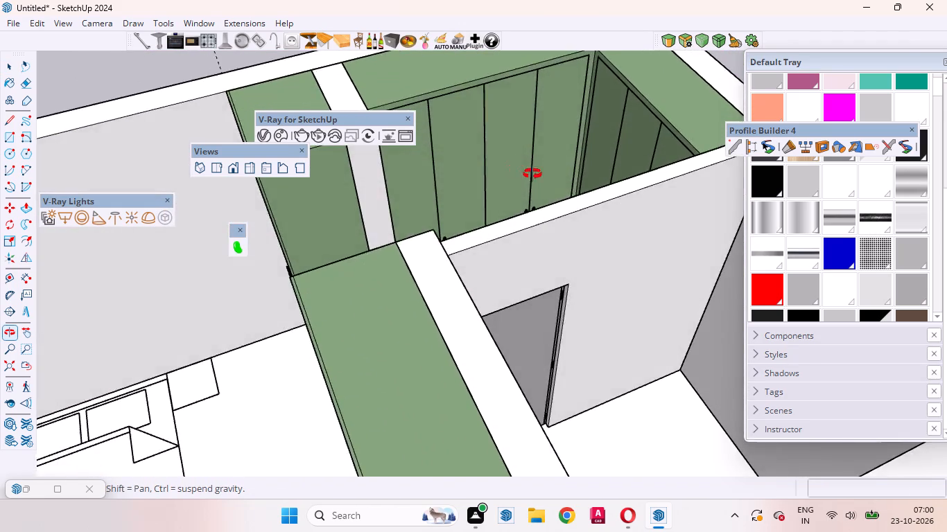
{"action": "middle_click_drag", "start_coordinate": [532, 174], "coordinate": [745, 119]}
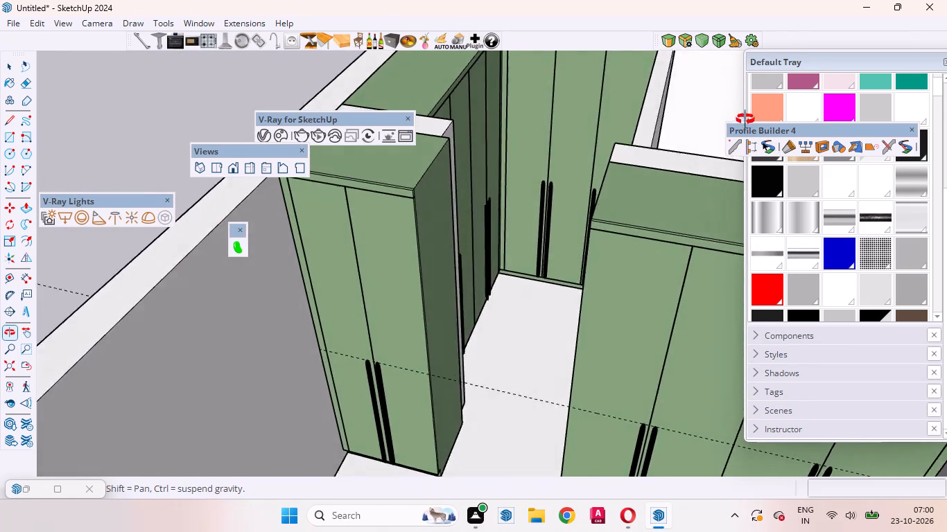
{"action": "middle_click_drag", "start_coordinate": [745, 119], "coordinate": [685, 123]}
{"action": "scroll", "coordinate": [687, 134], "scroll_direction": "down", "scroll_amount": 11}
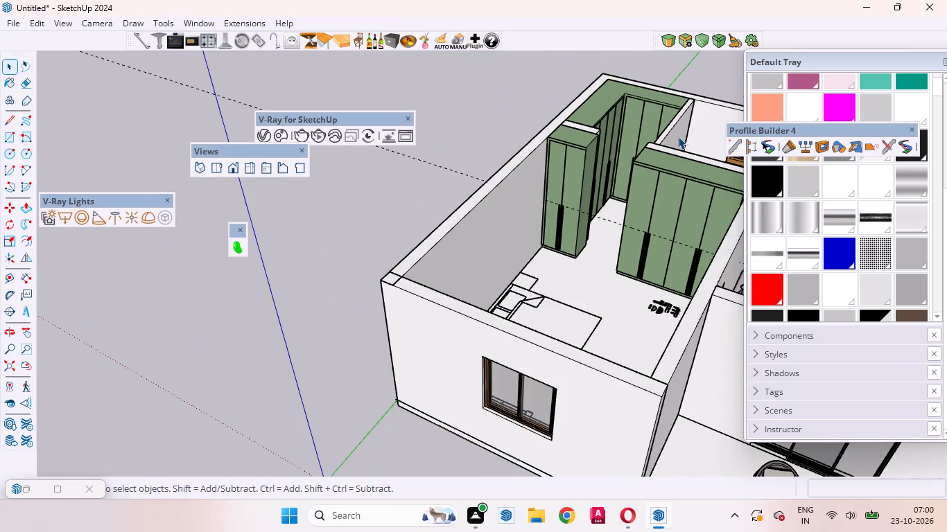
{"action": "scroll", "coordinate": [655, 212], "scroll_direction": "up", "scroll_amount": 6}
{"action": "middle_click_drag", "start_coordinate": [662, 238], "coordinate": [761, 280]}
{"action": "scroll", "coordinate": [764, 282], "scroll_direction": "down", "scroll_amount": 7}
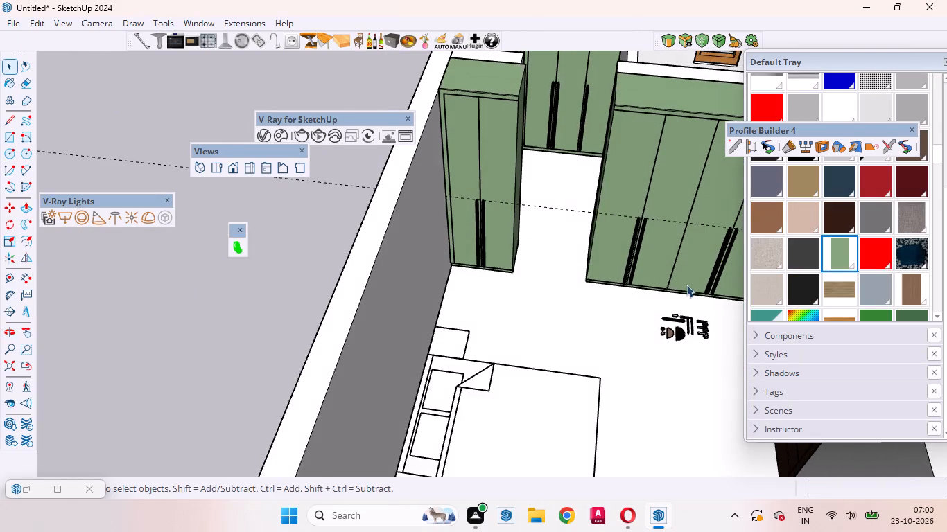
Delete the dashed guide line running across the green wardrobe doors.
{"action": "scroll", "coordinate": [686, 285], "scroll_direction": "down", "scroll_amount": 10}
{"action": "left_click_drag", "start_coordinate": [553, 281], "coordinate": [486, 211]}
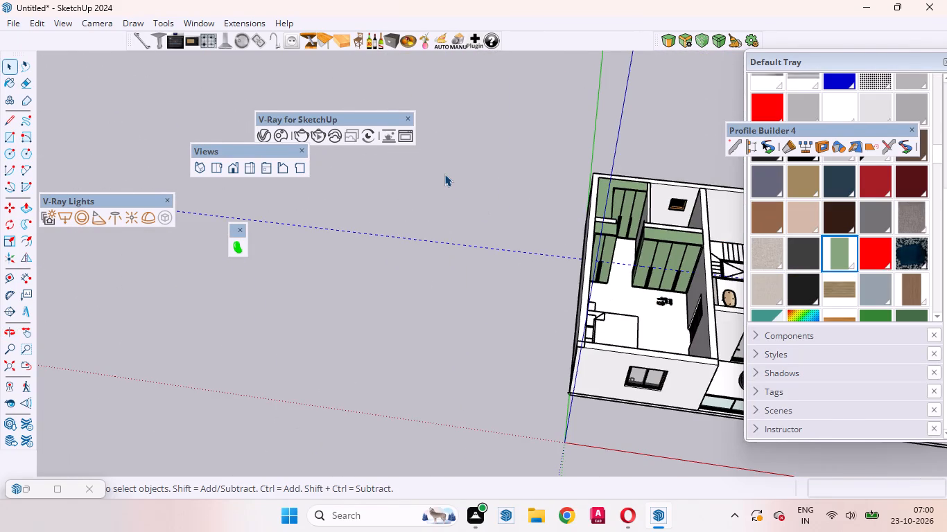
{"action": "key", "text": "Delete"}
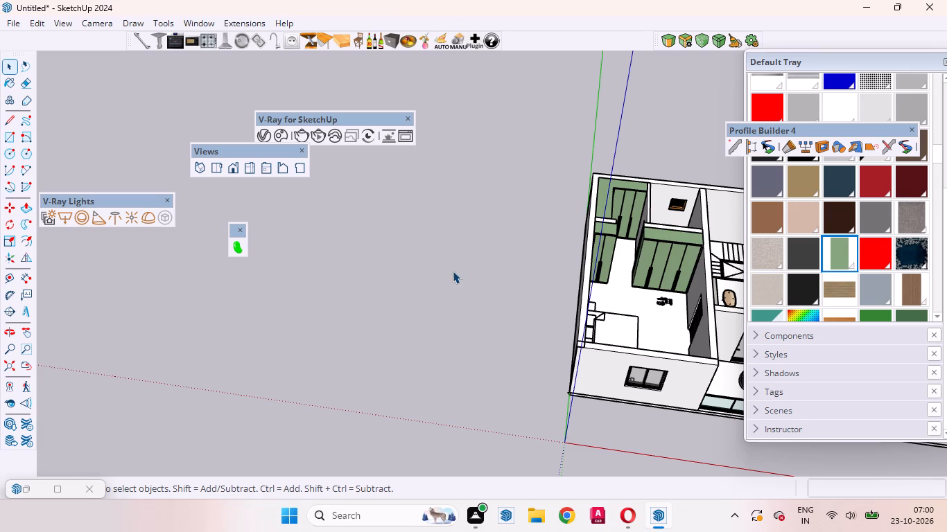
Look over the sample handles lying on the green-wardrobe bedroom's floor and select the black half-round one.
{"action": "scroll", "coordinate": [376, 231], "scroll_direction": "down", "scroll_amount": 4}
{"action": "scroll", "coordinate": [625, 261], "scroll_direction": "up", "scroll_amount": 15}
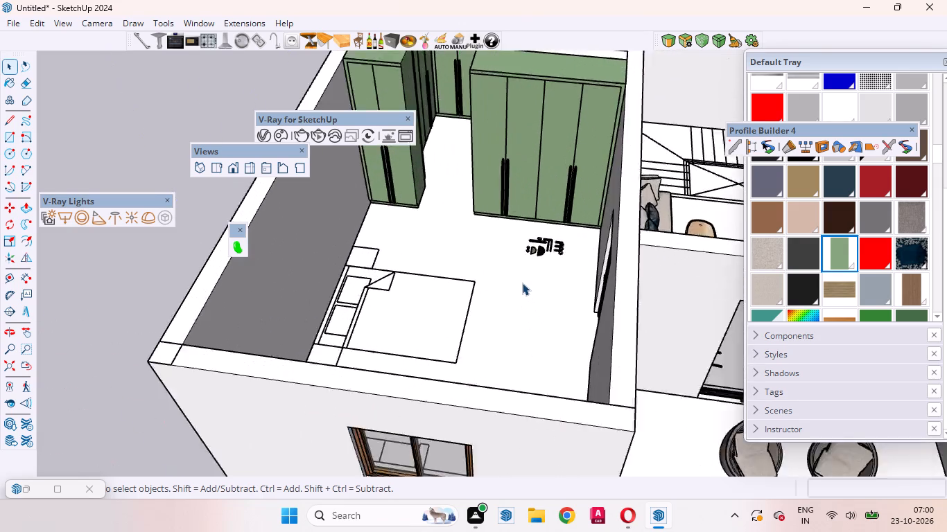
{"action": "scroll", "coordinate": [522, 283], "scroll_direction": "up", "scroll_amount": 1}
{"action": "scroll", "coordinate": [522, 282], "scroll_direction": "down", "scroll_amount": 1}
{"action": "scroll", "coordinate": [527, 274], "scroll_direction": "up", "scroll_amount": 10}
{"action": "middle_click_drag", "start_coordinate": [548, 297], "coordinate": [562, 463]}
{"action": "scroll", "coordinate": [566, 423], "scroll_direction": "down", "scroll_amount": 4}
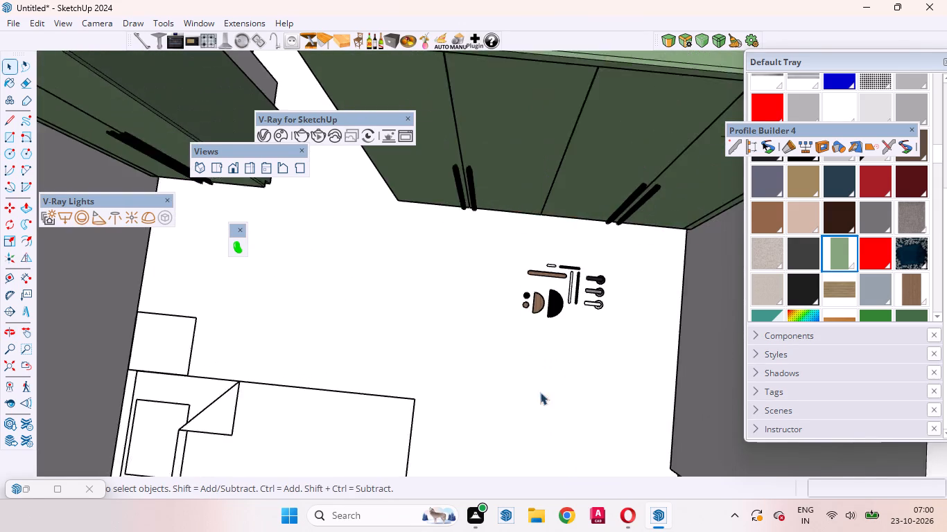
{"action": "scroll", "coordinate": [540, 392], "scroll_direction": "down", "scroll_amount": 1}
{"action": "scroll", "coordinate": [523, 313], "scroll_direction": "up", "scroll_amount": 20}
{"action": "scroll", "coordinate": [523, 313], "scroll_direction": "up", "scroll_amount": 2}
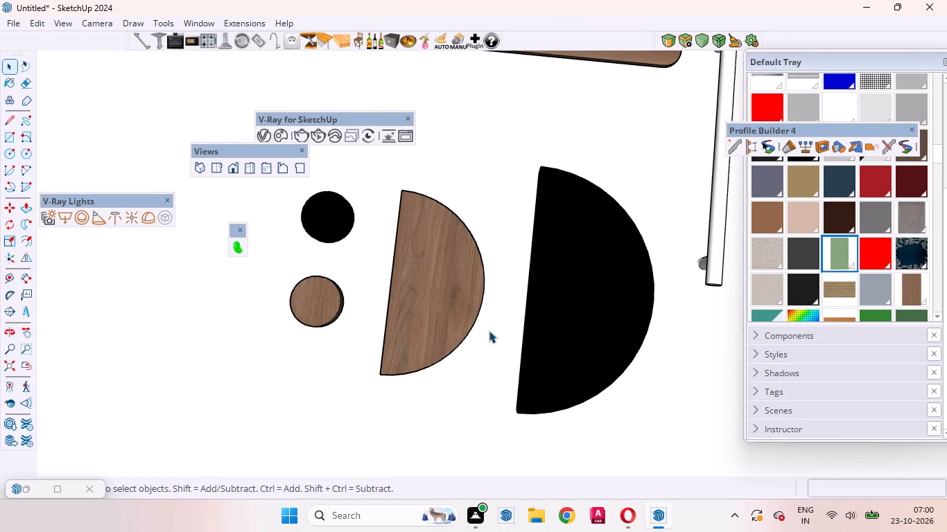
{"action": "middle_click_drag", "start_coordinate": [489, 343], "coordinate": [422, 91]}
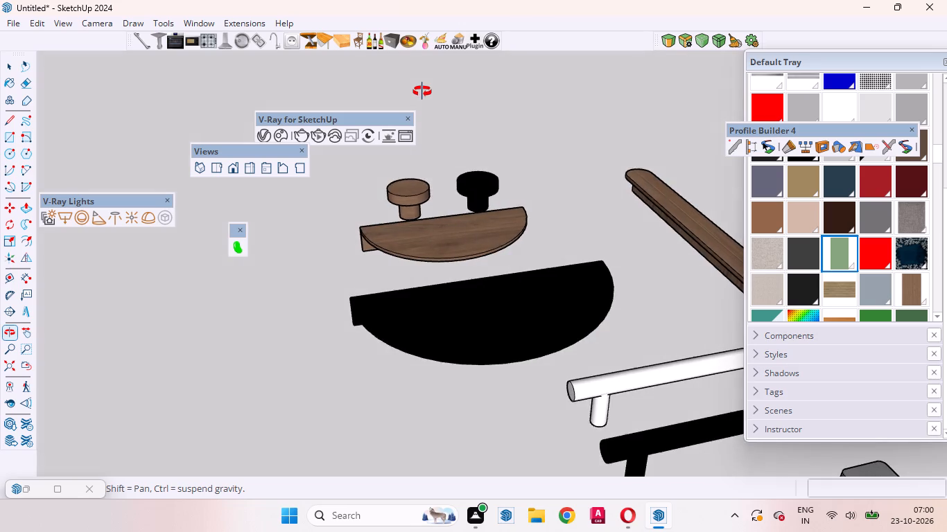
{"action": "middle_click_drag", "start_coordinate": [422, 91], "coordinate": [716, 259]}
{"action": "scroll", "coordinate": [611, 257], "scroll_direction": "down", "scroll_amount": 10}
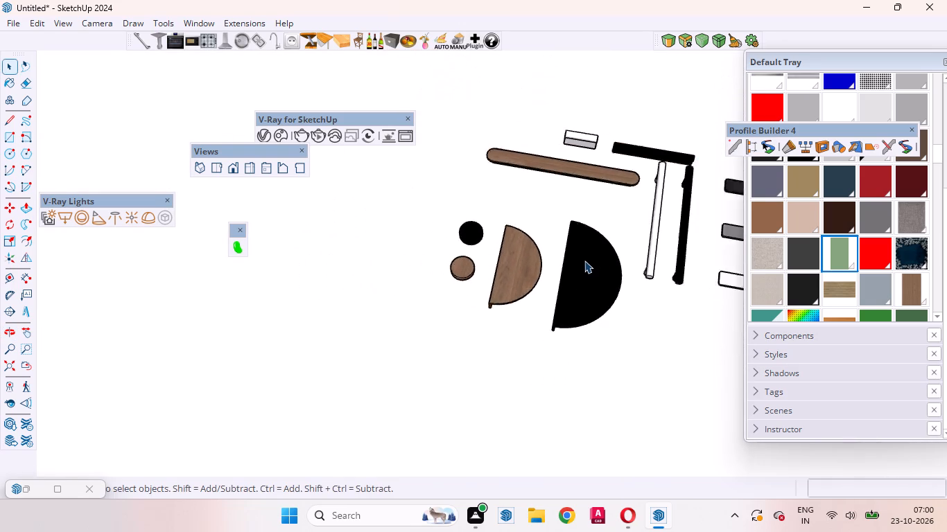
{"action": "scroll", "coordinate": [584, 260], "scroll_direction": "down", "scroll_amount": 6}
{"action": "scroll", "coordinate": [590, 279], "scroll_direction": "up", "scroll_amount": 5}
{"action": "left_click", "coordinate": [580, 265]}
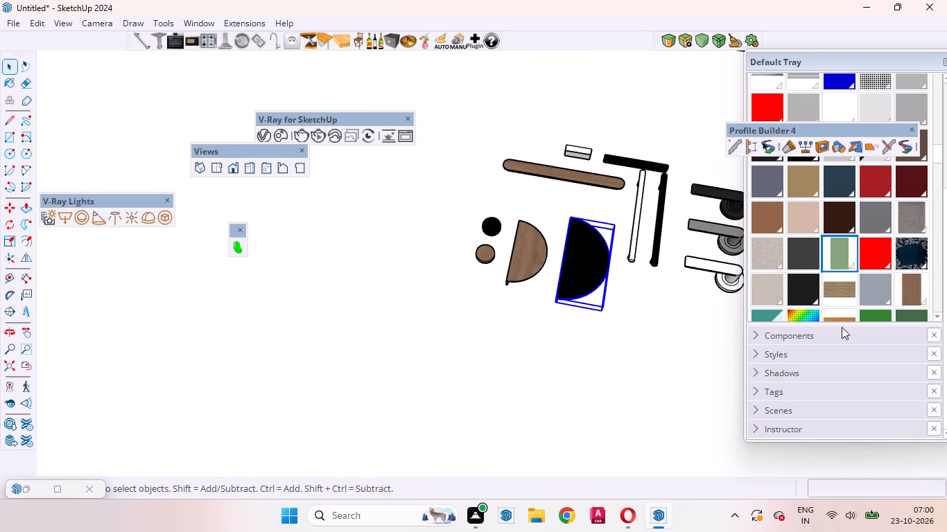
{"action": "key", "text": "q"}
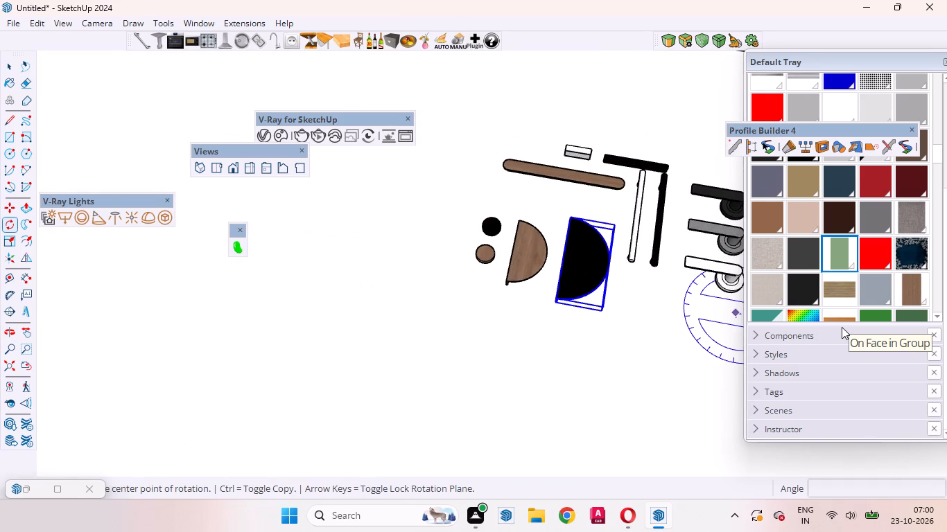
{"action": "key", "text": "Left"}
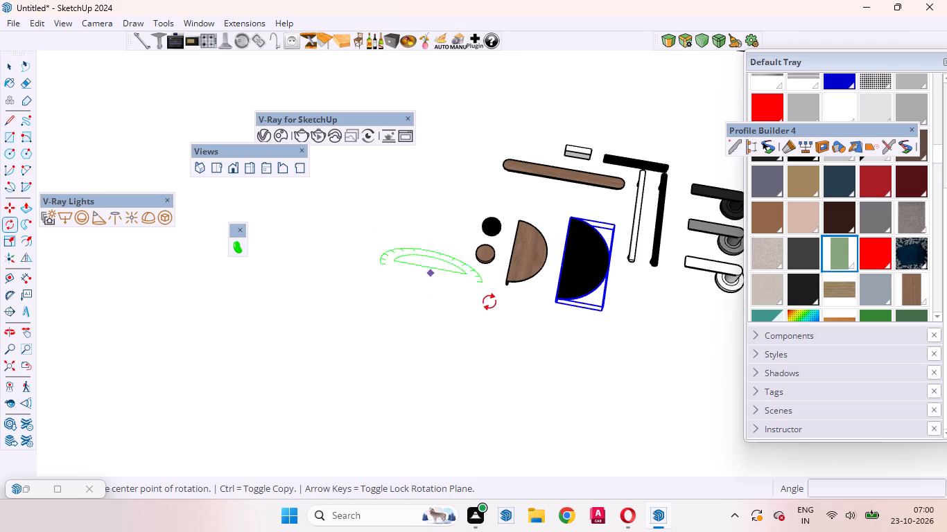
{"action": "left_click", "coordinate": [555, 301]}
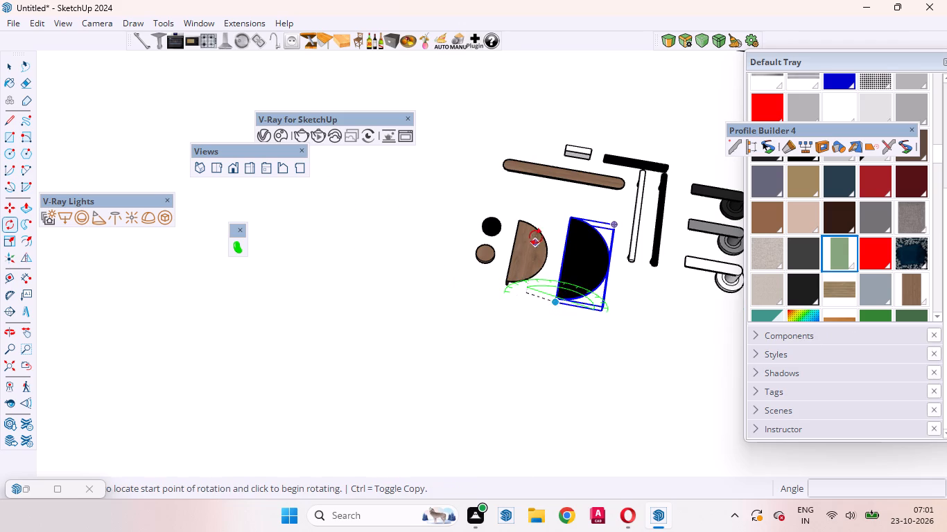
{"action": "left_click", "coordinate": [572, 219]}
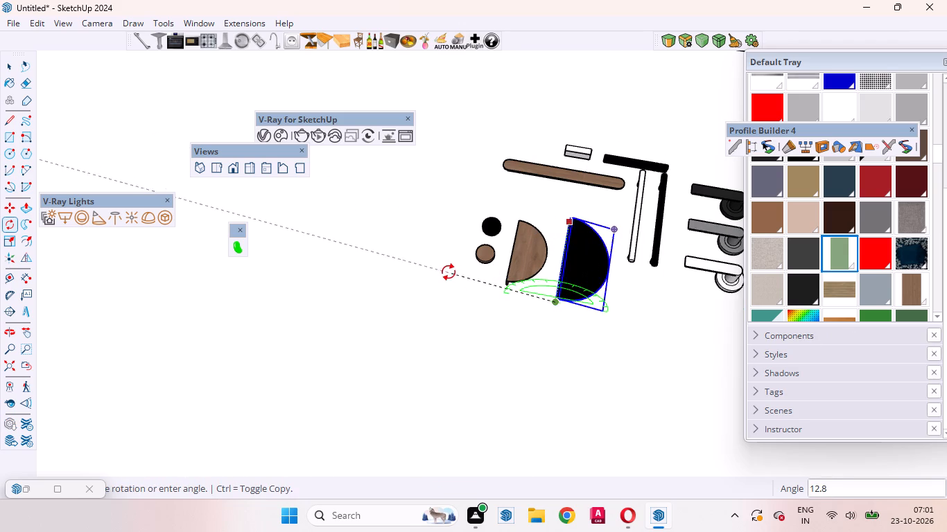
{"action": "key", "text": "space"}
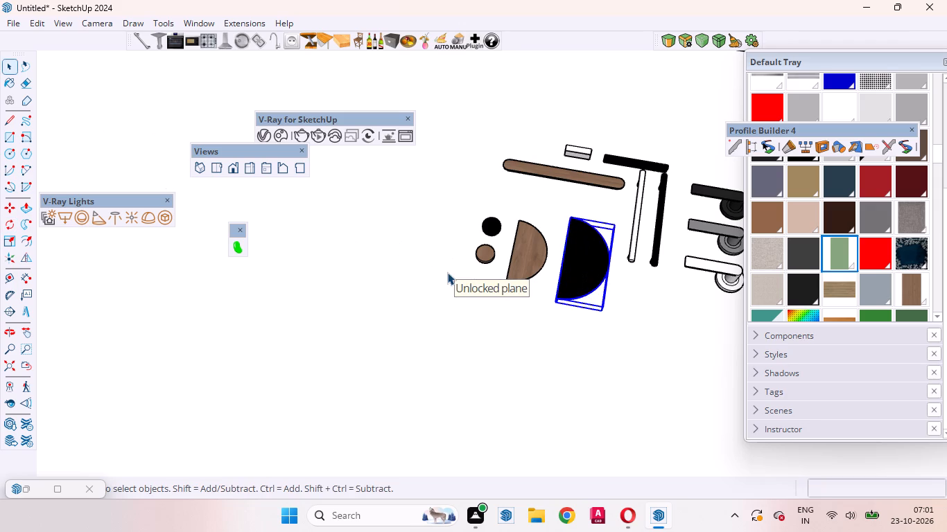
Rotate the selected black half-round handle 90 degrees about the red axis at its corner, standing it upright.
{"action": "key", "text": "q"}
{"action": "key", "text": "Right"}
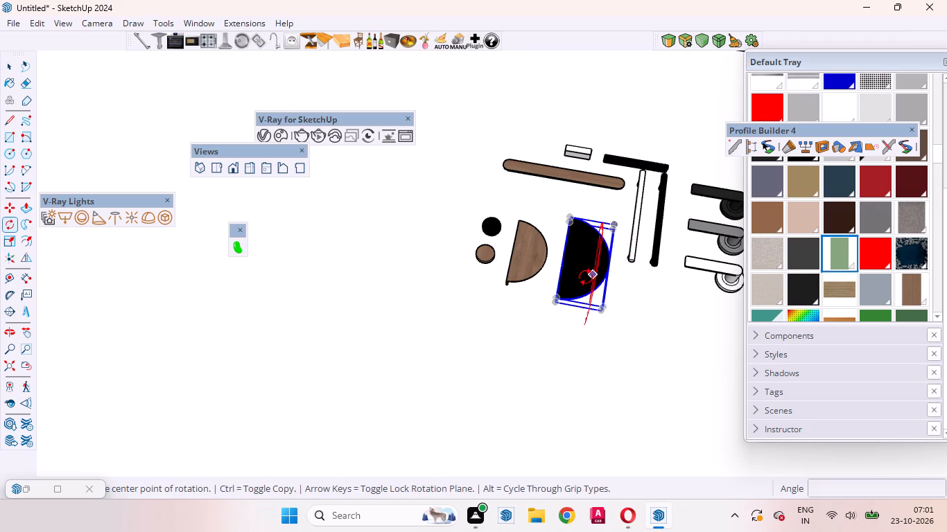
{"action": "left_click", "coordinate": [555, 299]}
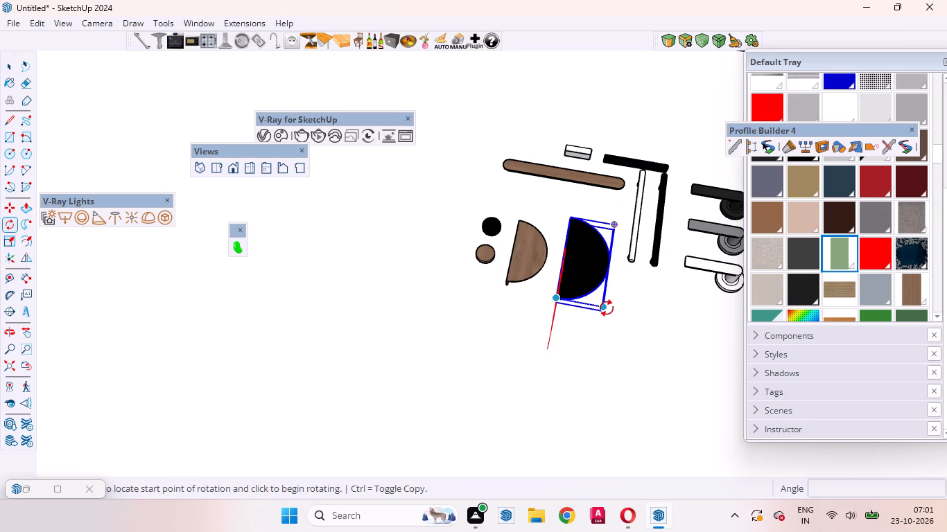
{"action": "left_click", "coordinate": [607, 308]}
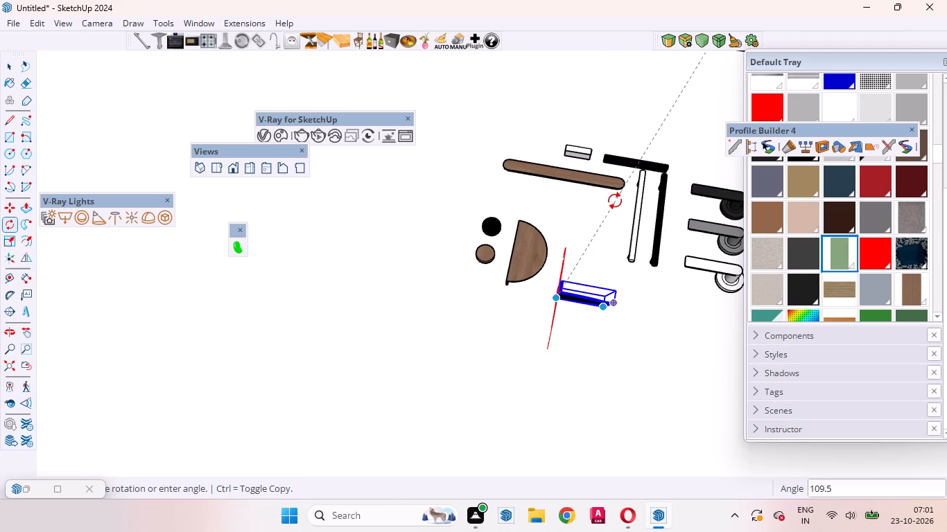
{"action": "type", "text": "90"}
{"action": "key", "text": "Return"}
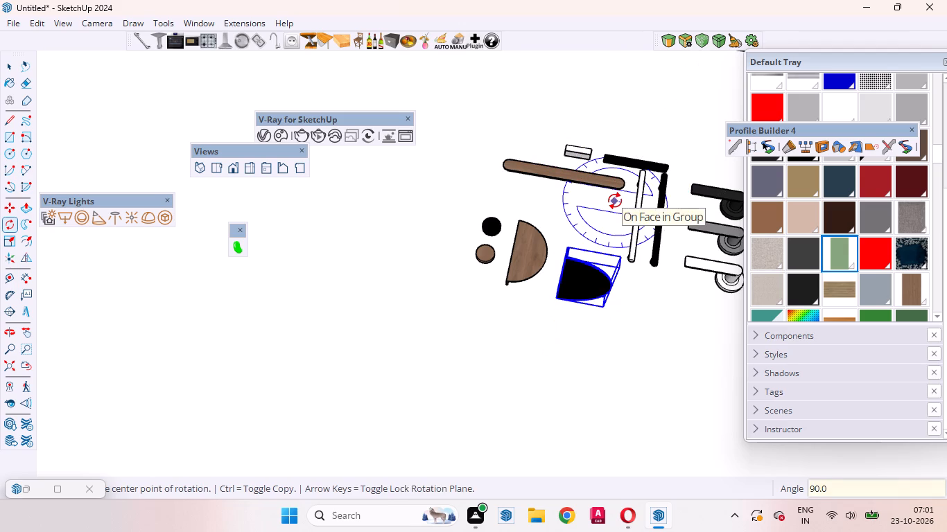
{"action": "key", "text": "space"}
Move the upright black half-round handle by its bottom corner onto the other bedroom's floor, in front of the purple-fronted wardrobe.
{"action": "scroll", "coordinate": [561, 317], "scroll_direction": "up", "scroll_amount": 11}
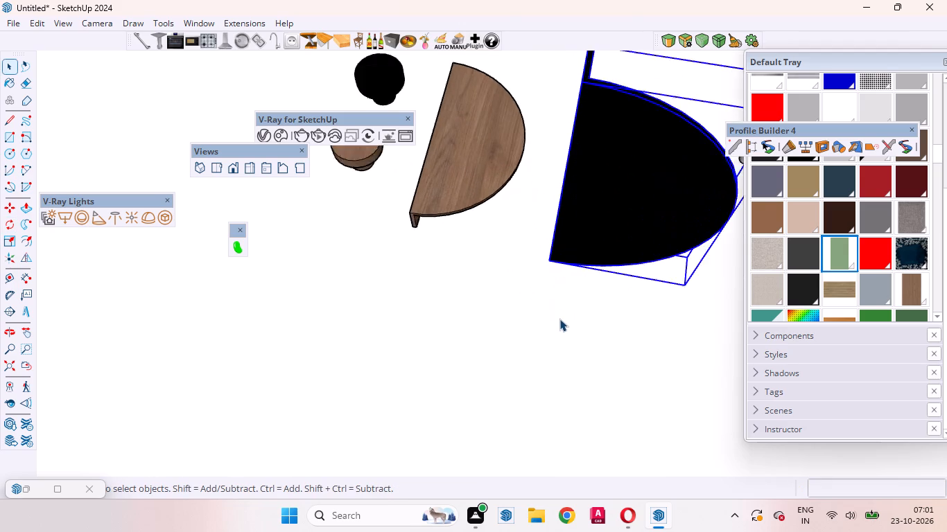
{"action": "middle_click_drag", "start_coordinate": [609, 336], "coordinate": [618, 282]}
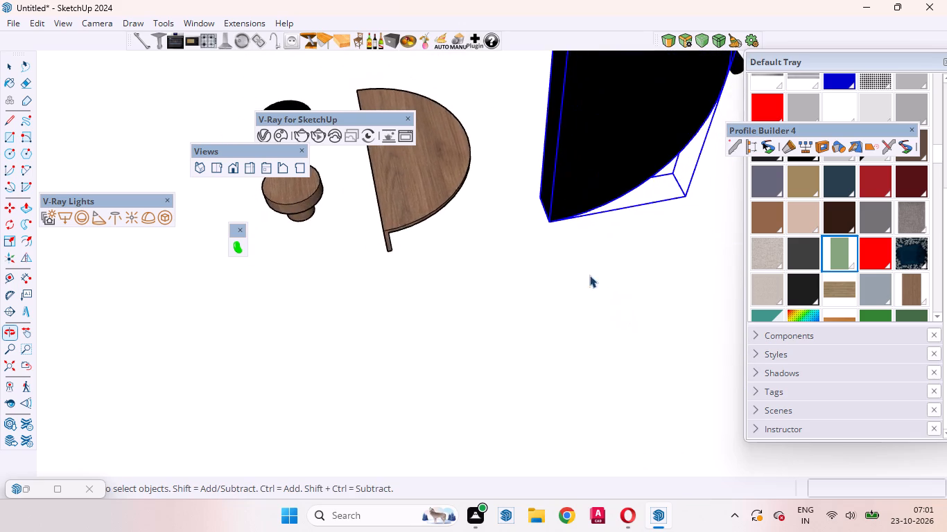
{"action": "scroll", "coordinate": [543, 274], "scroll_direction": "down", "scroll_amount": 6}
{"action": "scroll", "coordinate": [516, 244], "scroll_direction": "up", "scroll_amount": 3}
{"action": "middle_click_drag", "start_coordinate": [634, 260], "coordinate": [783, 285]}
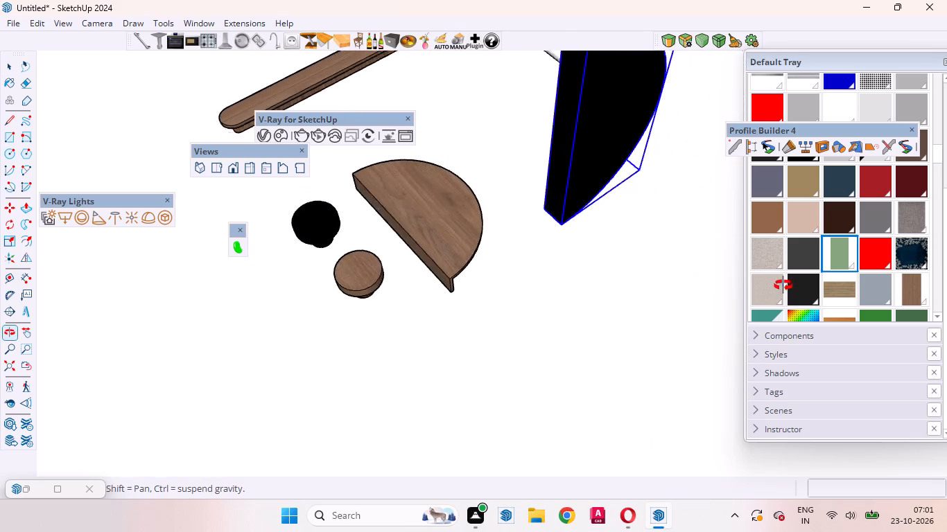
{"action": "middle_click_drag", "start_coordinate": [783, 285], "coordinate": [790, 285]}
{"action": "scroll", "coordinate": [474, 147], "scroll_direction": "up", "scroll_amount": 5}
{"action": "key", "text": "m"}
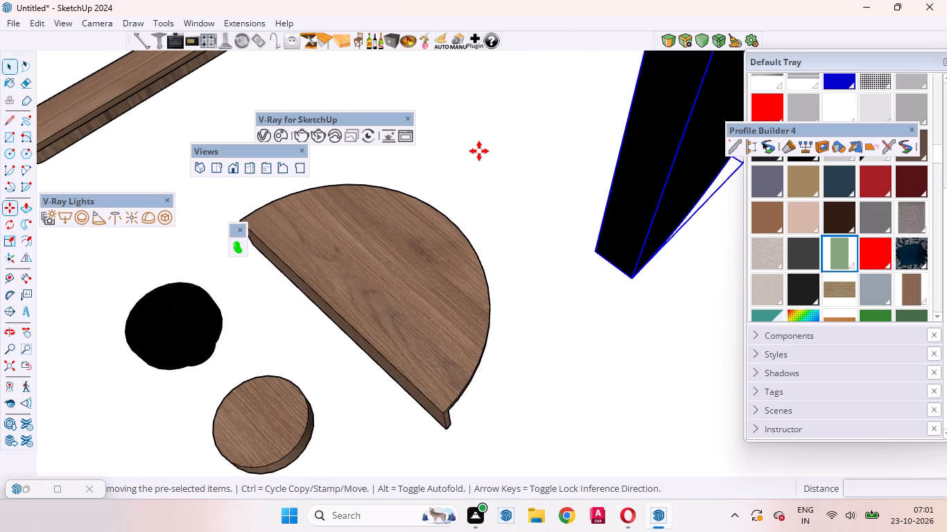
{"action": "left_click", "coordinate": [597, 249]}
{"action": "scroll", "coordinate": [523, 260], "scroll_direction": "down", "scroll_amount": 3}
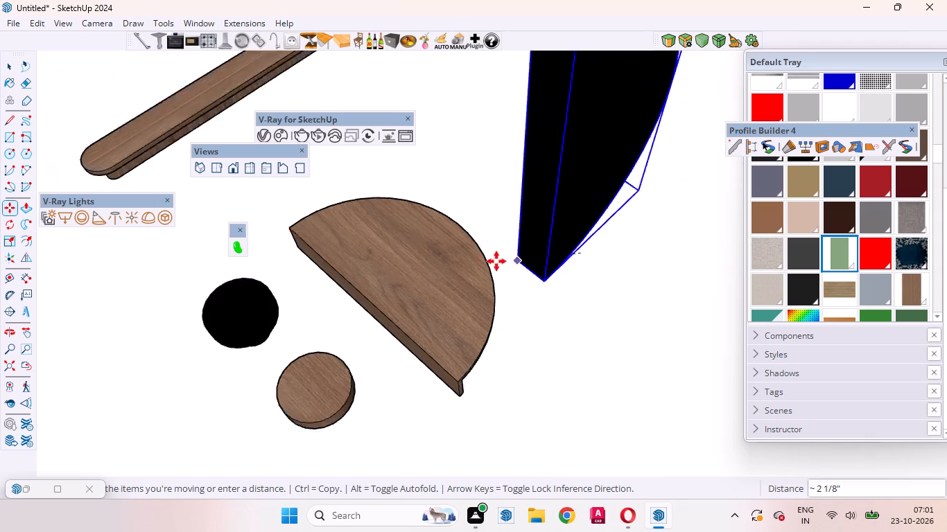
{"action": "scroll", "coordinate": [496, 261], "scroll_direction": "down", "scroll_amount": 20}
{"action": "scroll", "coordinate": [496, 261], "scroll_direction": "down", "scroll_amount": 15}
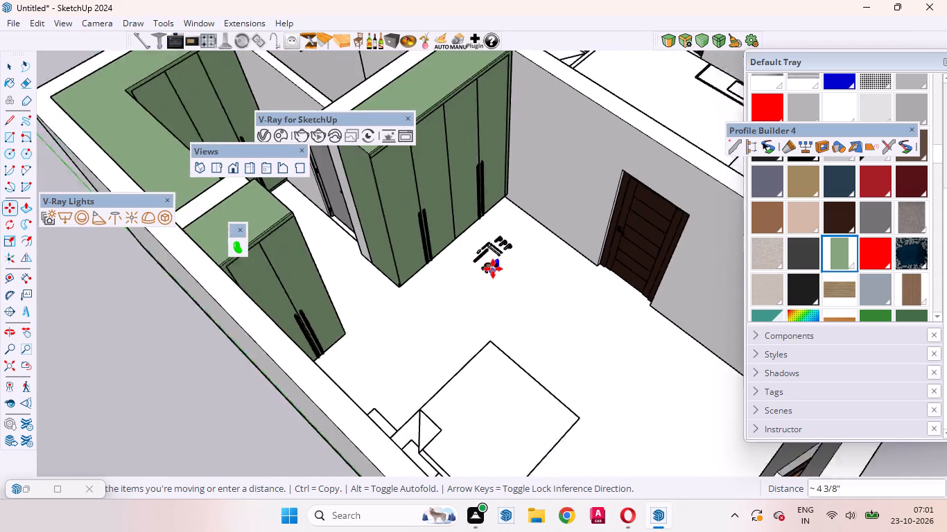
{"action": "scroll", "coordinate": [493, 269], "scroll_direction": "down", "scroll_amount": 14}
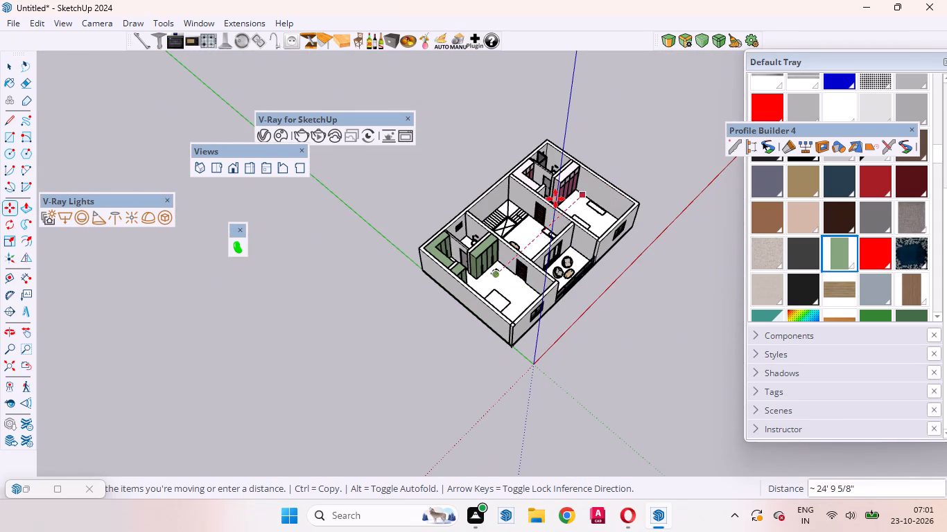
{"action": "scroll", "coordinate": [555, 199], "scroll_direction": "up", "scroll_amount": 11}
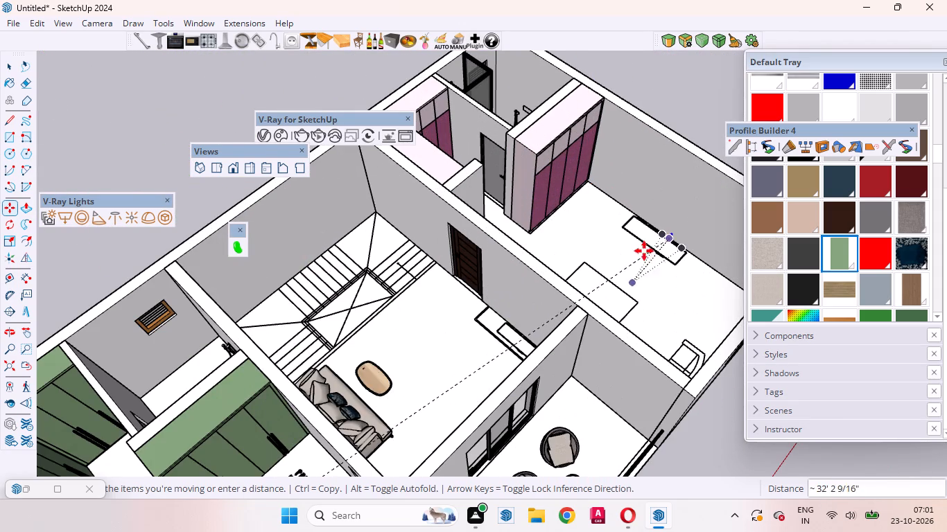
{"action": "scroll", "coordinate": [618, 252], "scroll_direction": "up", "scroll_amount": 17}
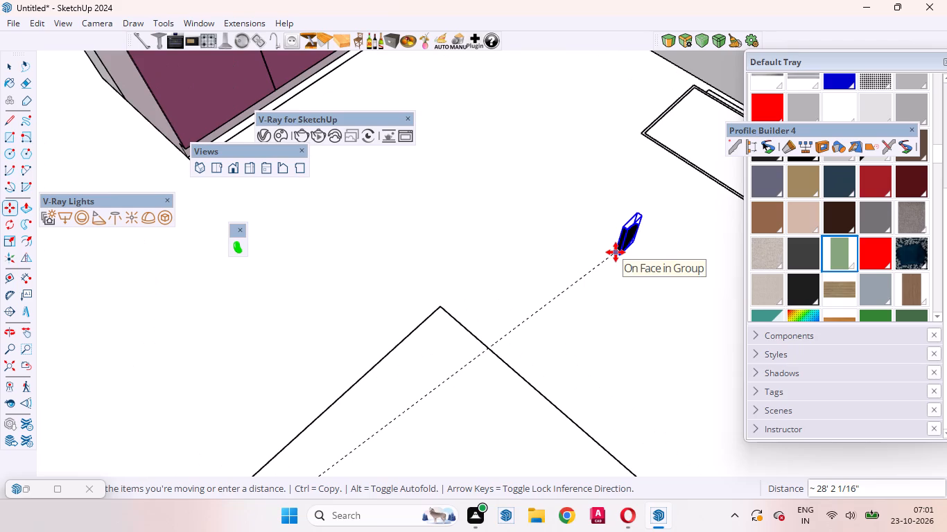
{"action": "scroll", "coordinate": [614, 253], "scroll_direction": "up", "scroll_amount": 4}
{"action": "middle_click_drag", "start_coordinate": [607, 253], "coordinate": [478, 224]}
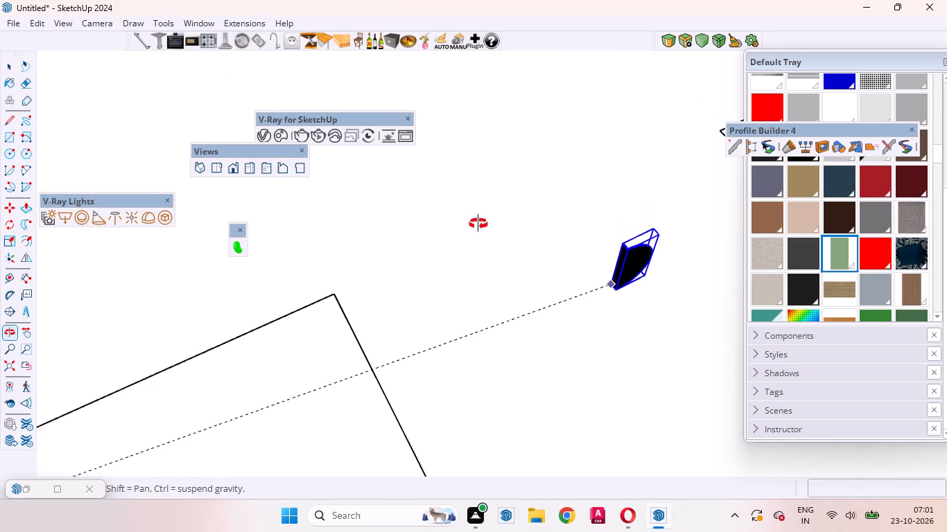
{"action": "middle_click_drag", "start_coordinate": [478, 224], "coordinate": [451, 211]}
{"action": "scroll", "coordinate": [468, 234], "scroll_direction": "down", "scroll_amount": 18}
{"action": "scroll", "coordinate": [506, 218], "scroll_direction": "up", "scroll_amount": 5}
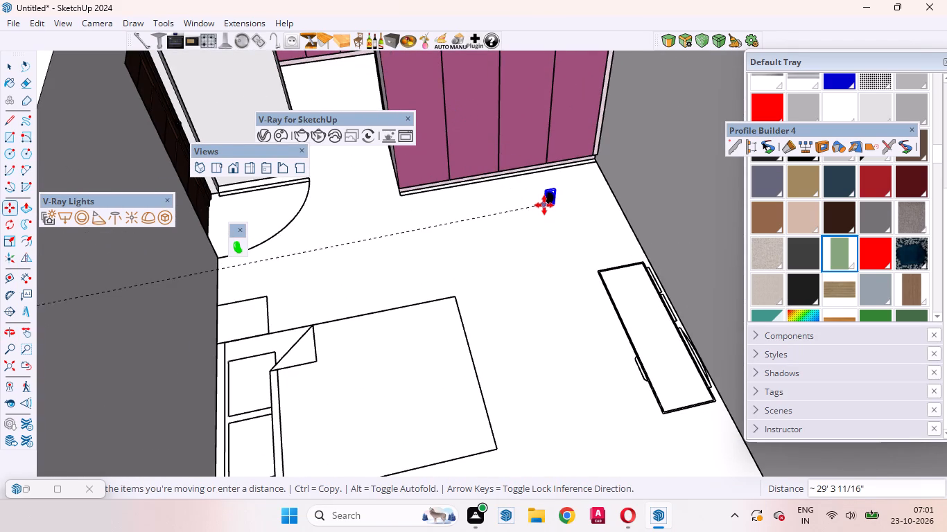
{"action": "left_click", "coordinate": [544, 208]}
{"action": "key", "text": "space"}
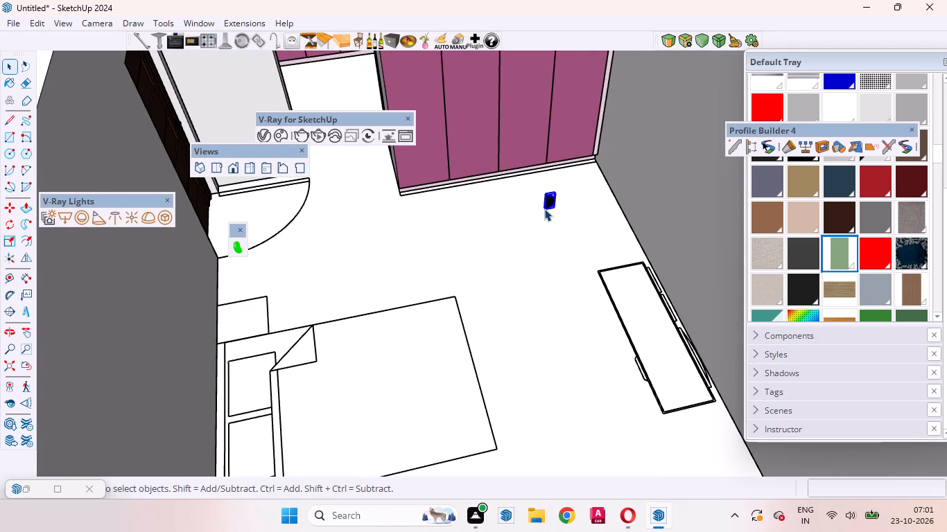
Copy a pair of long black handles from the green wardrobe to the base of the purple four-door wardrobe's first door-pair joint, 25' 1 1/4" away.
{"action": "scroll", "coordinate": [544, 209], "scroll_direction": "down", "scroll_amount": 10}
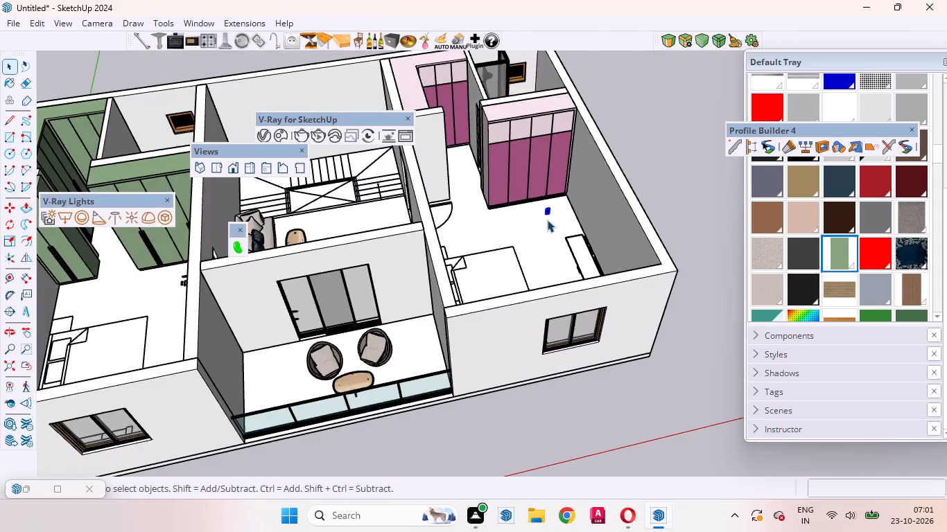
{"action": "scroll", "coordinate": [547, 220], "scroll_direction": "up", "scroll_amount": 3}
{"action": "scroll", "coordinate": [542, 213], "scroll_direction": "down", "scroll_amount": 3}
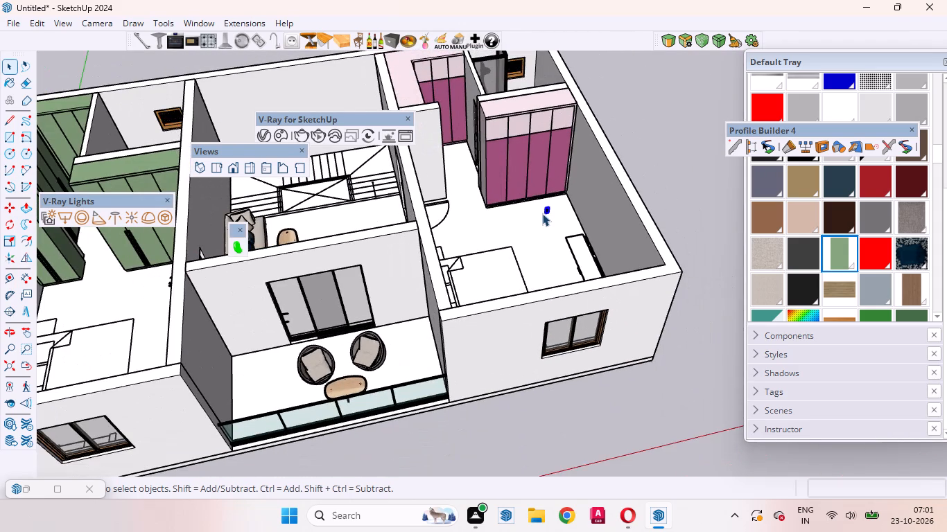
{"action": "scroll", "coordinate": [541, 213], "scroll_direction": "down", "scroll_amount": 8}
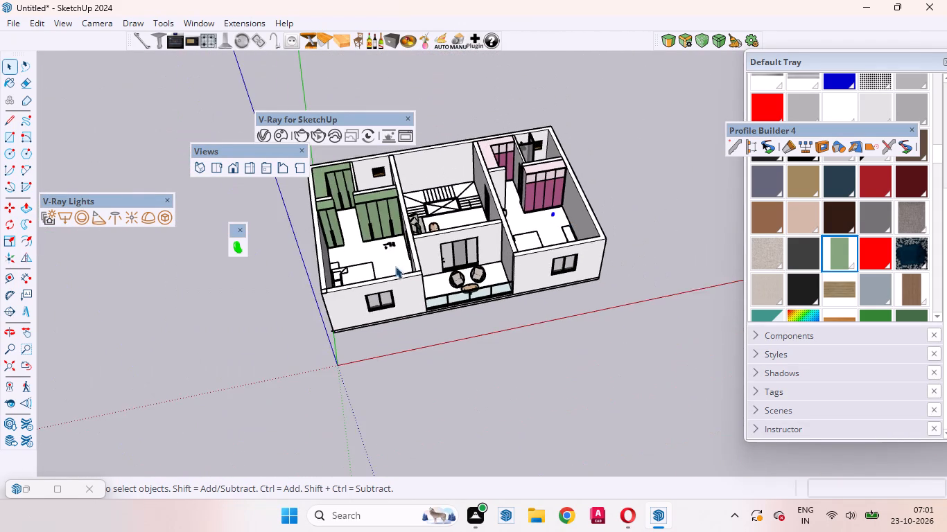
{"action": "scroll", "coordinate": [384, 265], "scroll_direction": "up", "scroll_amount": 3}
{"action": "scroll", "coordinate": [419, 253], "scroll_direction": "down", "scroll_amount": 2}
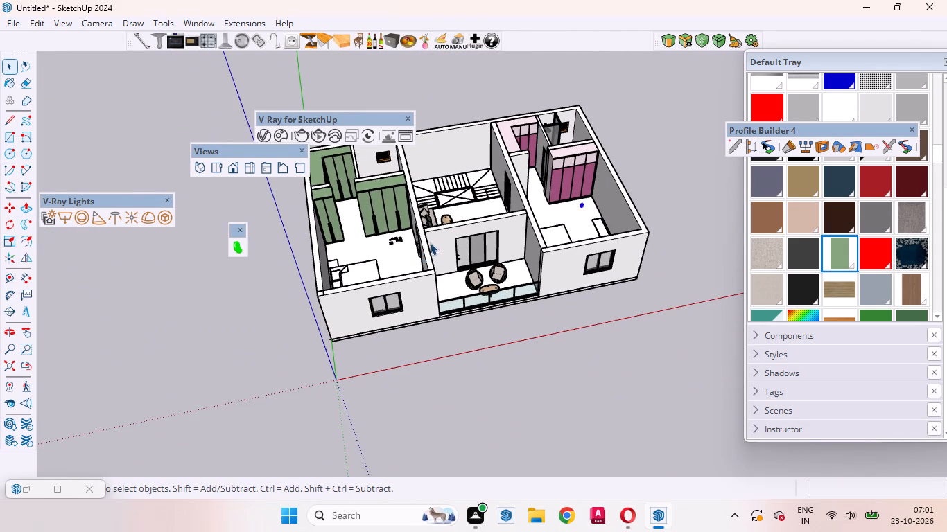
{"action": "scroll", "coordinate": [424, 235], "scroll_direction": "up", "scroll_amount": 4}
{"action": "scroll", "coordinate": [377, 192], "scroll_direction": "up", "scroll_amount": 20}
{"action": "scroll", "coordinate": [377, 192], "scroll_direction": "up", "scroll_amount": 1}
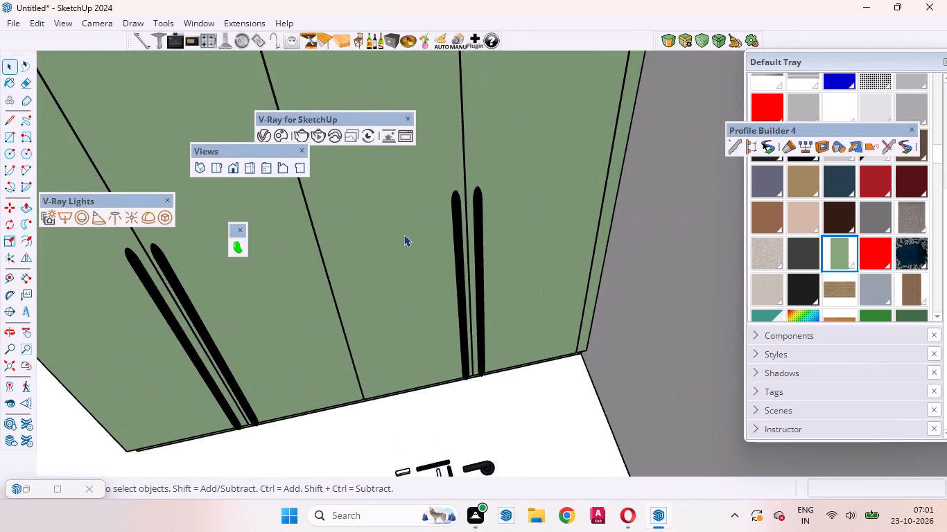
{"action": "left_click", "coordinate": [481, 252]}
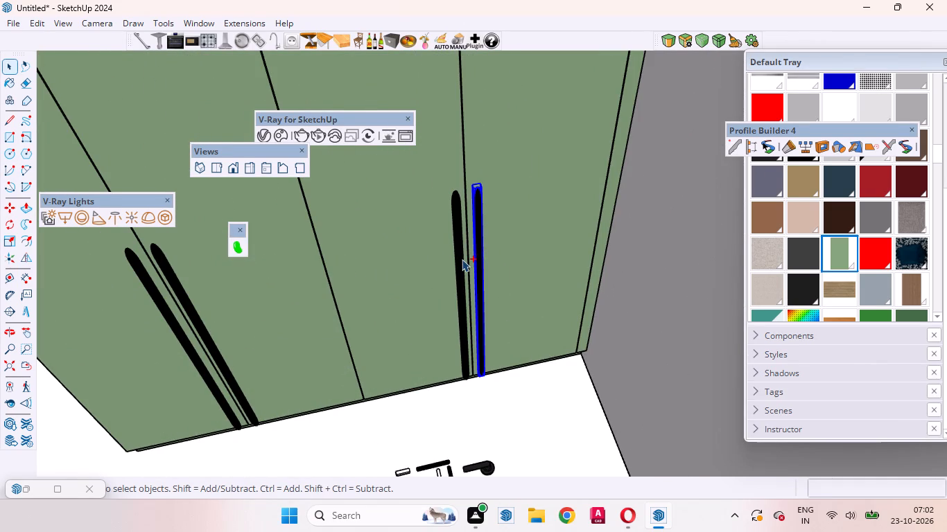
{"action": "left_click", "coordinate": [462, 259], "text": "ctrl"}
{"action": "scroll", "coordinate": [460, 404], "scroll_direction": "up", "scroll_amount": 9, "text": "ctrl"}
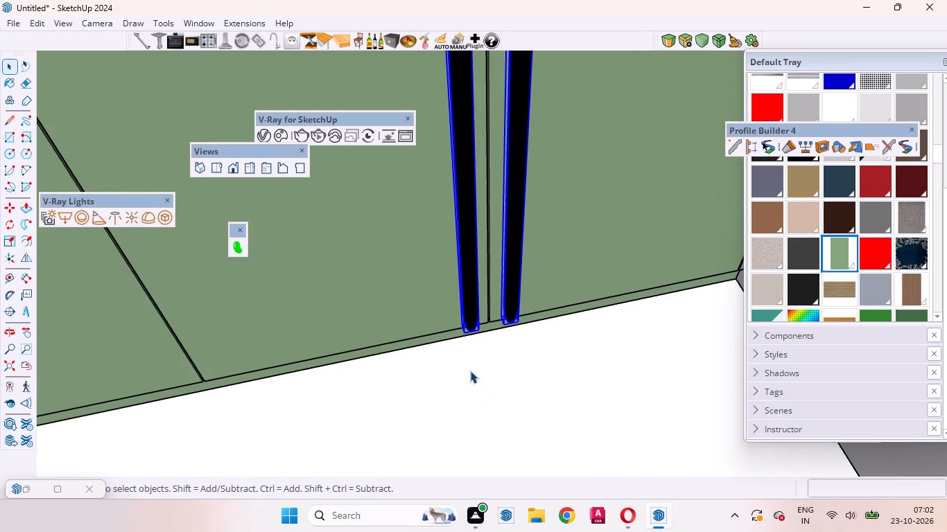
{"action": "key", "text": "m"}
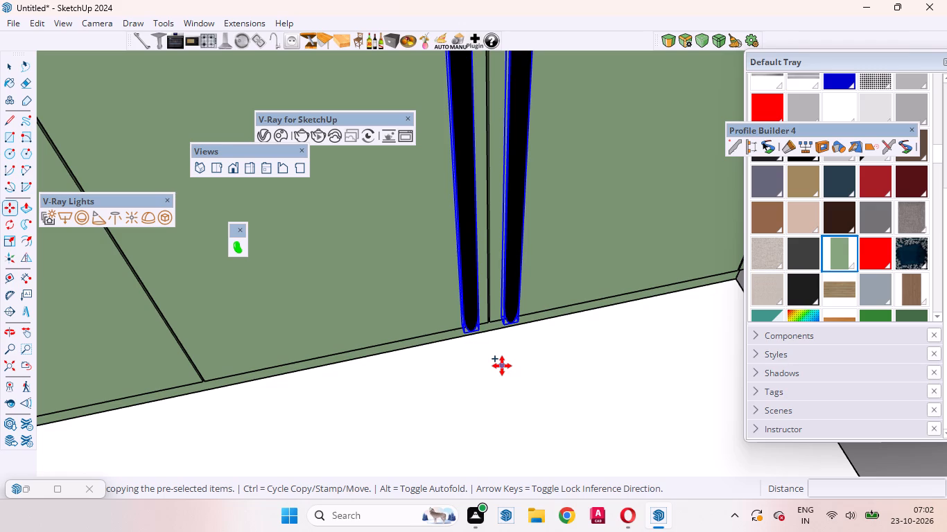
{"action": "scroll", "coordinate": [513, 300], "scroll_direction": "up", "scroll_amount": 16}
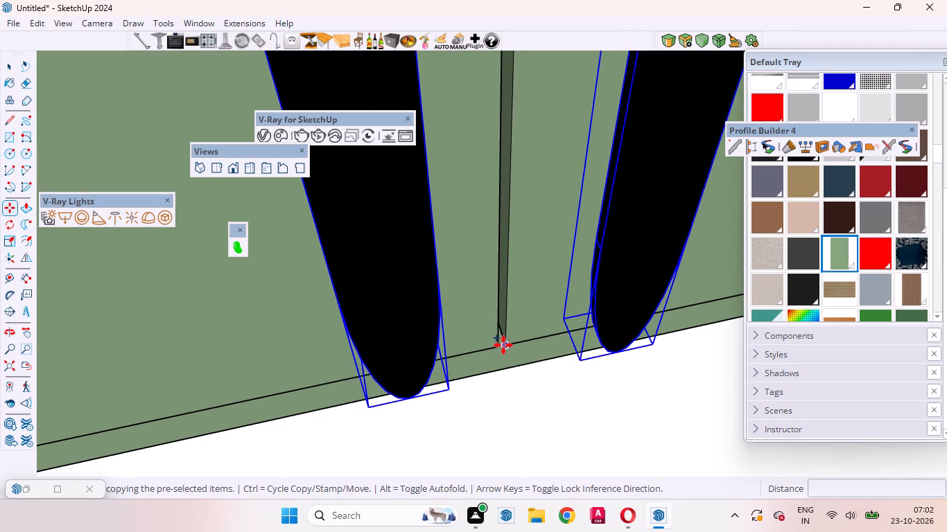
{"action": "left_click", "coordinate": [503, 345]}
{"action": "scroll", "coordinate": [532, 360], "scroll_direction": "down", "scroll_amount": 20}
{"action": "scroll", "coordinate": [532, 360], "scroll_direction": "down", "scroll_amount": 2}
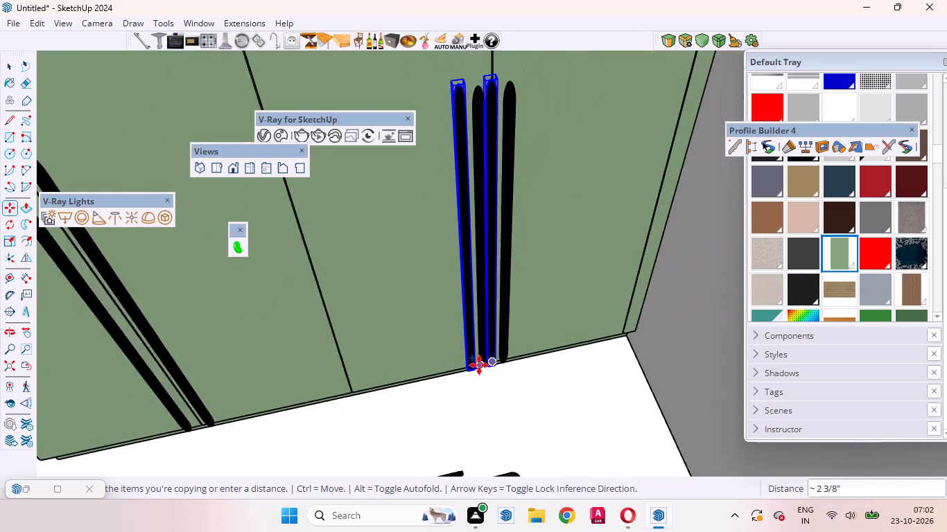
{"action": "scroll", "coordinate": [479, 365], "scroll_direction": "down", "scroll_amount": 14}
{"action": "scroll", "coordinate": [473, 369], "scroll_direction": "down", "scroll_amount": 15}
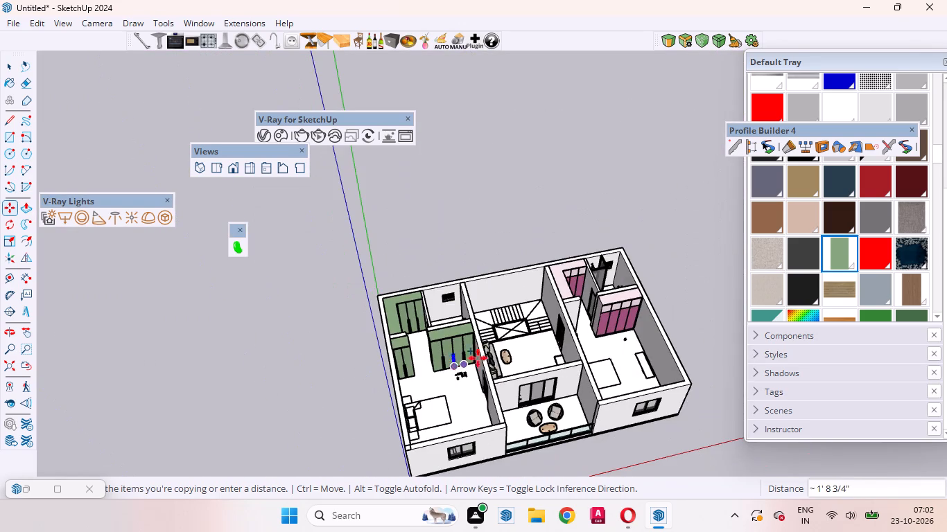
{"action": "scroll", "coordinate": [605, 344], "scroll_direction": "up", "scroll_amount": 20}
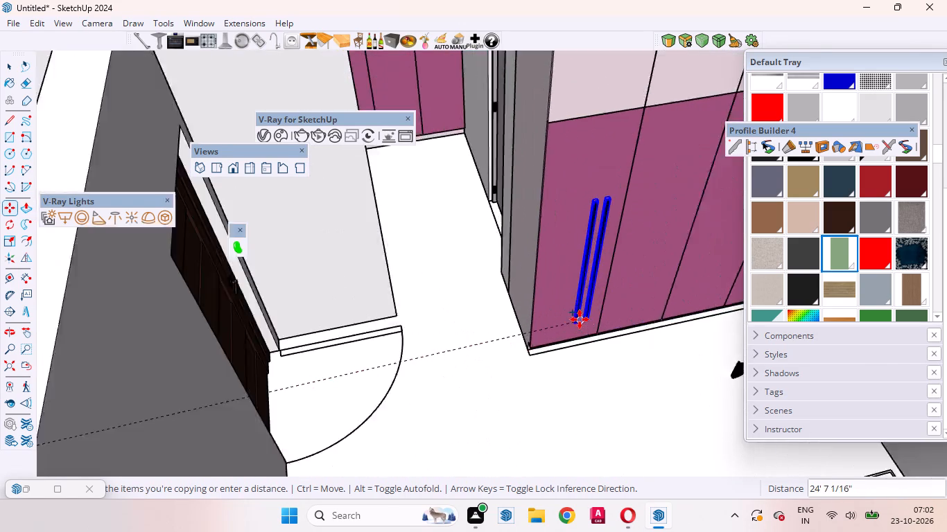
{"action": "scroll", "coordinate": [580, 319], "scroll_direction": "up", "scroll_amount": 17}
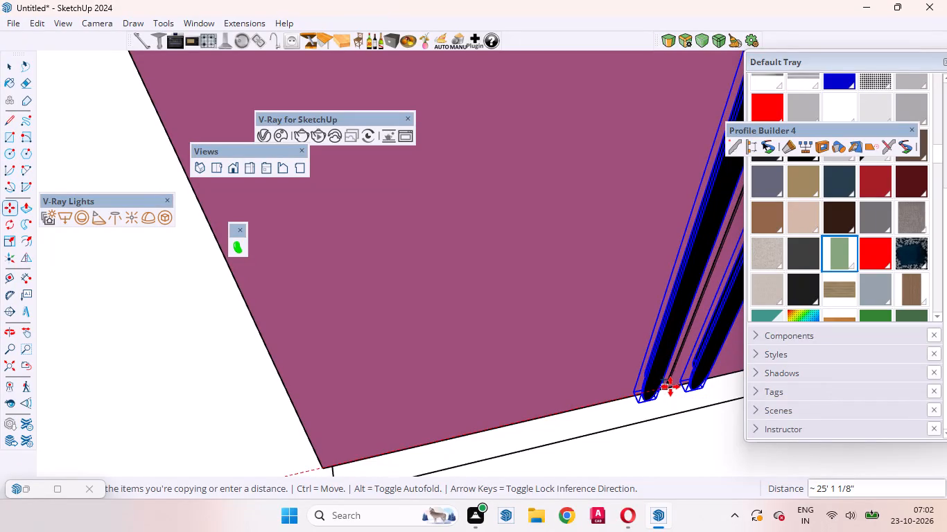
{"action": "middle_click_drag", "start_coordinate": [676, 382], "coordinate": [487, 281]}
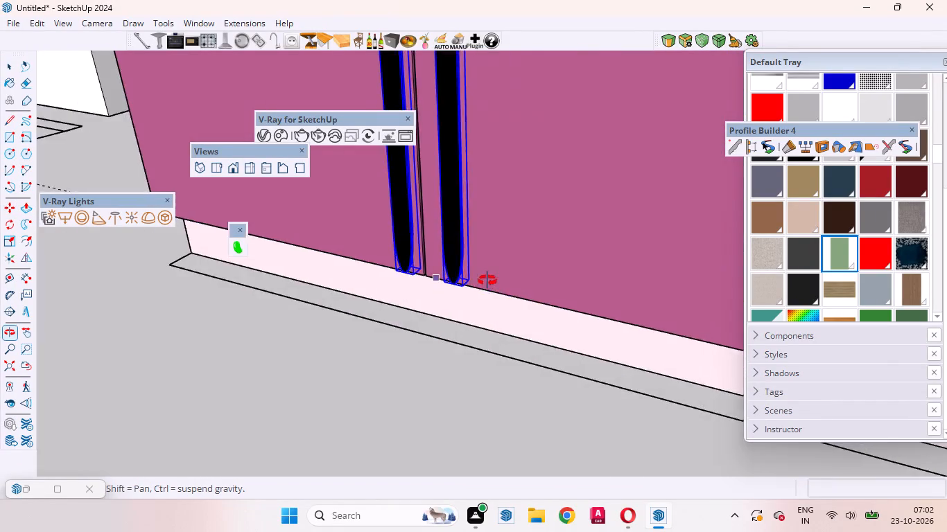
{"action": "middle_click_drag", "start_coordinate": [487, 281], "coordinate": [563, 328]}
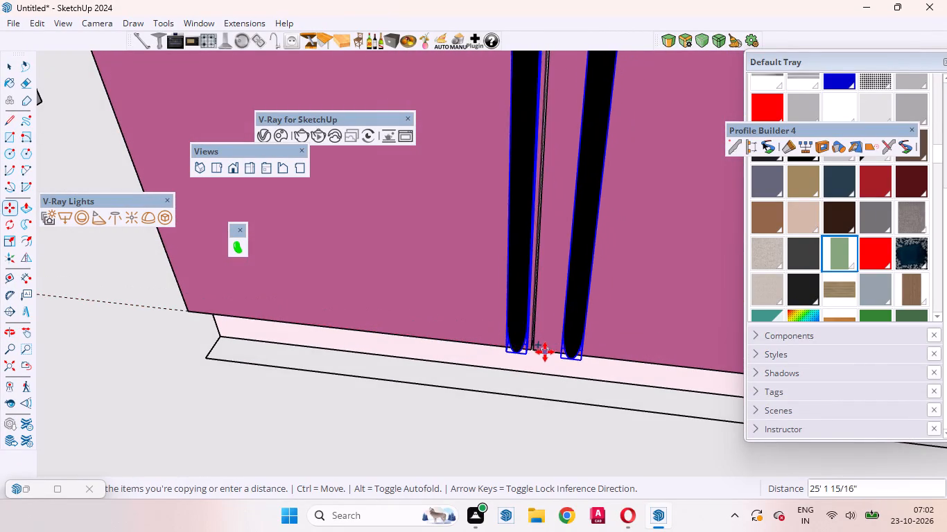
{"action": "left_click", "coordinate": [537, 353]}
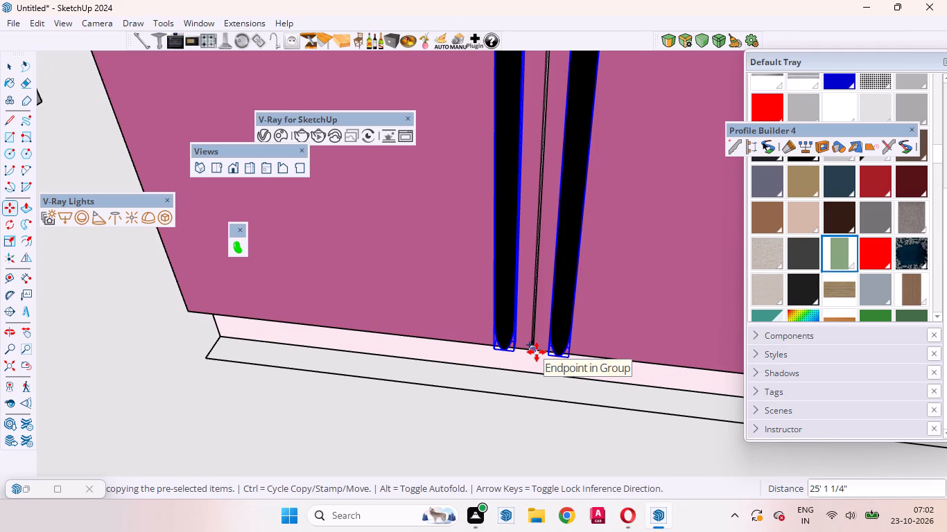
Copy the long handle pair 3' 5 1/4" along the purple wardrobe to the base of the second door-pair joint.
{"action": "left_click", "coordinate": [537, 352]}
{"action": "scroll", "coordinate": [649, 368], "scroll_direction": "down", "scroll_amount": 4}
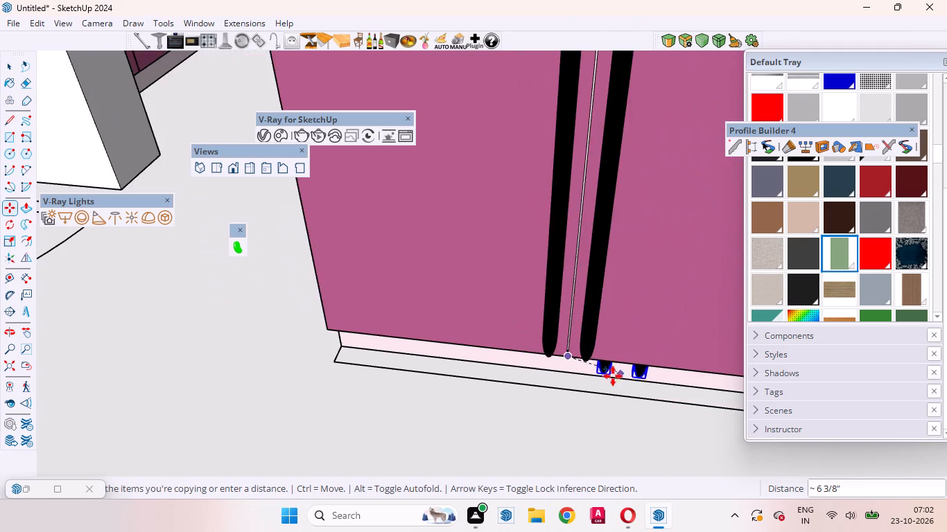
{"action": "scroll", "coordinate": [589, 383], "scroll_direction": "down", "scroll_amount": 16}
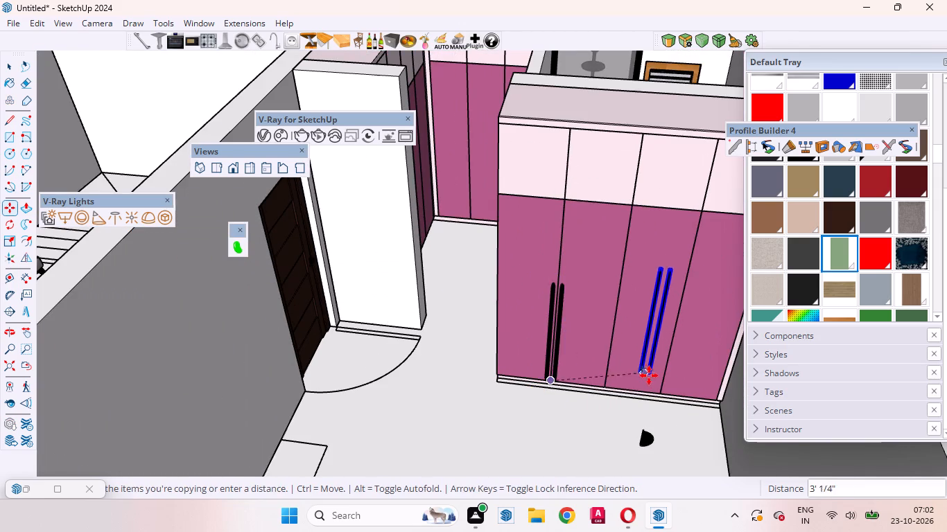
{"action": "scroll", "coordinate": [653, 387], "scroll_direction": "up", "scroll_amount": 19}
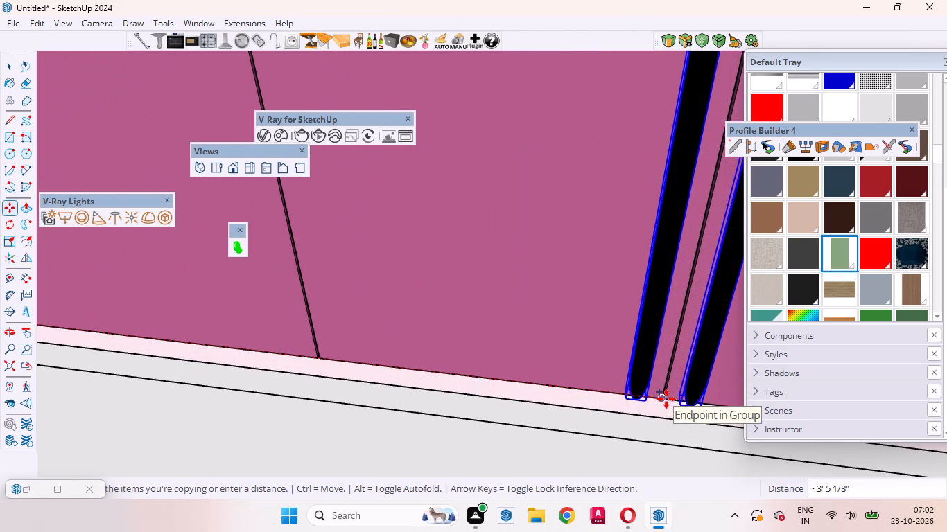
{"action": "left_click", "coordinate": [667, 400]}
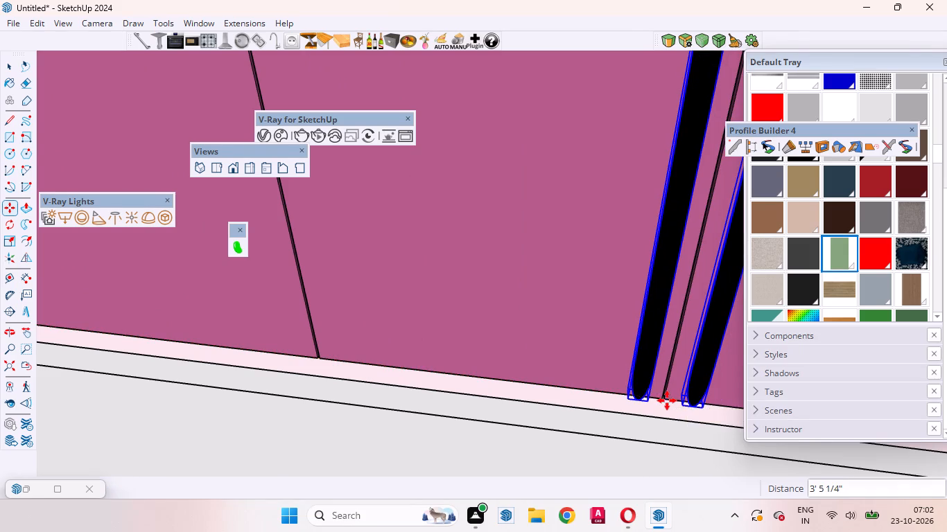
Copy the long black handle pair about 11' 5 15/16" to the base of the far purple three-door wardrobe's first door joint.
{"action": "scroll", "coordinate": [632, 411], "scroll_direction": "down", "scroll_amount": 5}
{"action": "scroll", "coordinate": [632, 411], "scroll_direction": "down", "scroll_amount": 20}
{"action": "scroll", "coordinate": [632, 411], "scroll_direction": "down", "scroll_amount": 4}
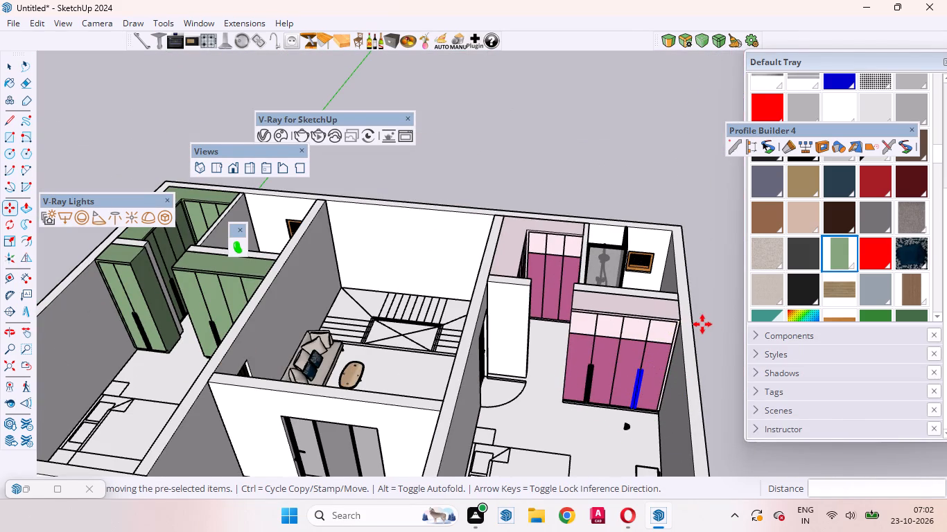
{"action": "scroll", "coordinate": [661, 434], "scroll_direction": "up", "scroll_amount": 16}
{"action": "scroll", "coordinate": [620, 342], "scroll_direction": "up", "scroll_amount": 5}
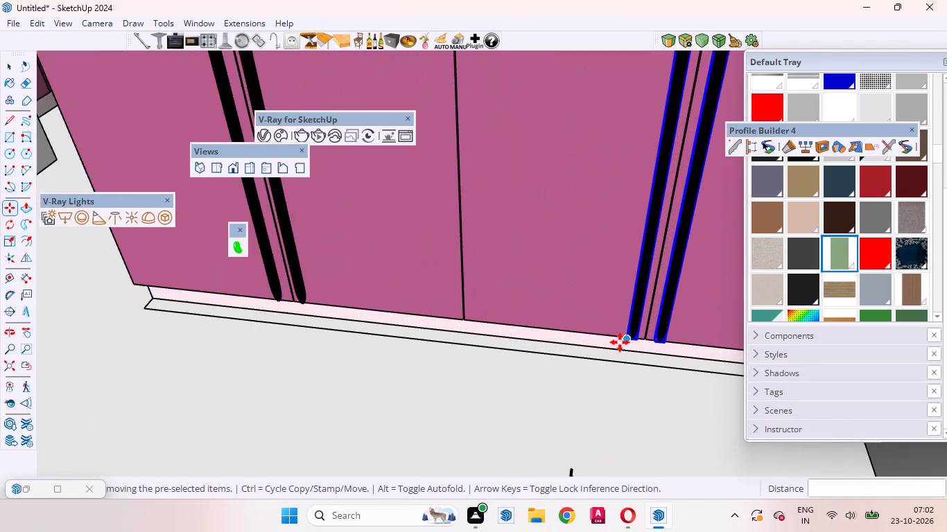
{"action": "scroll", "coordinate": [620, 342], "scroll_direction": "up", "scroll_amount": 10}
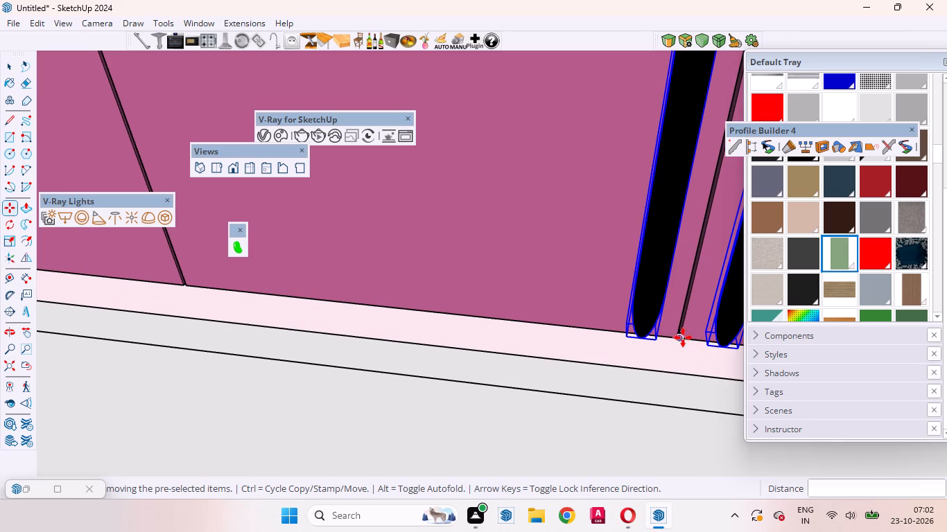
{"action": "left_click", "coordinate": [678, 337]}
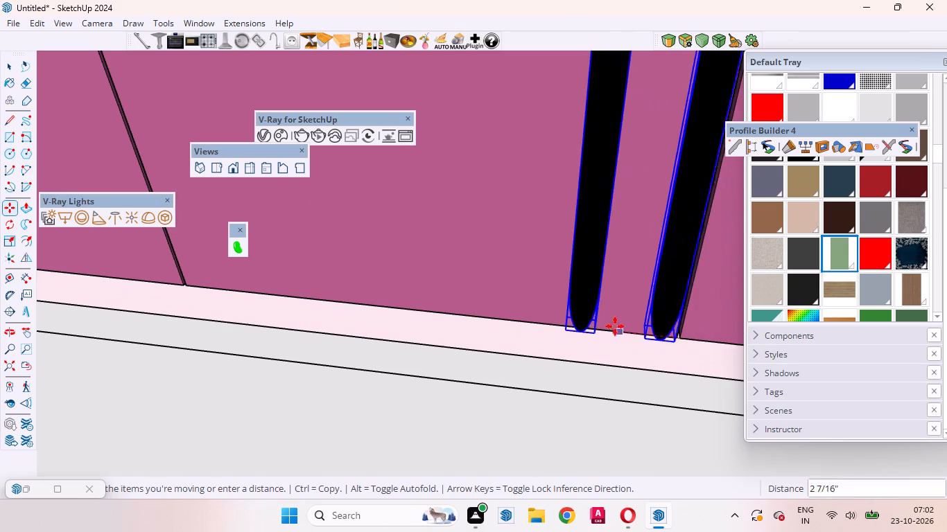
{"action": "scroll", "coordinate": [540, 356], "scroll_direction": "down", "scroll_amount": 5}
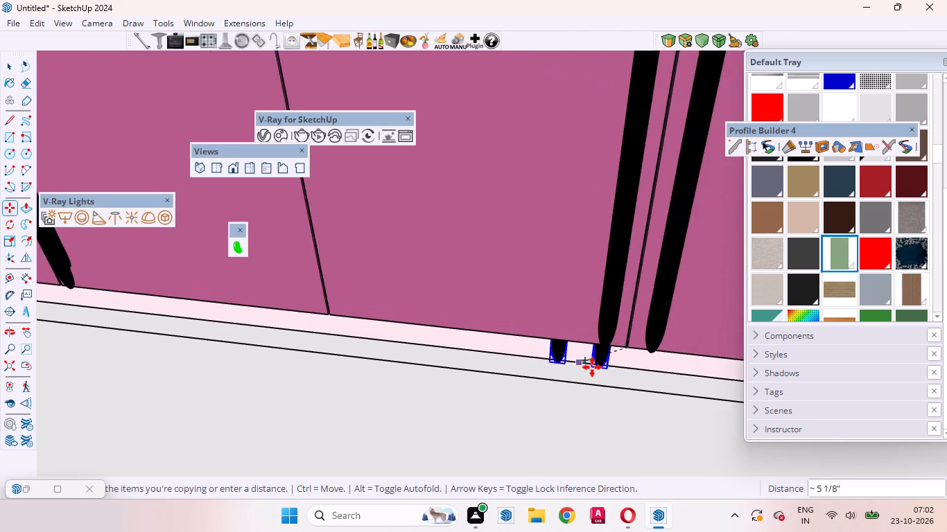
{"action": "scroll", "coordinate": [592, 367], "scroll_direction": "down", "scroll_amount": 20}
{"action": "scroll", "coordinate": [592, 367], "scroll_direction": "down", "scroll_amount": 5}
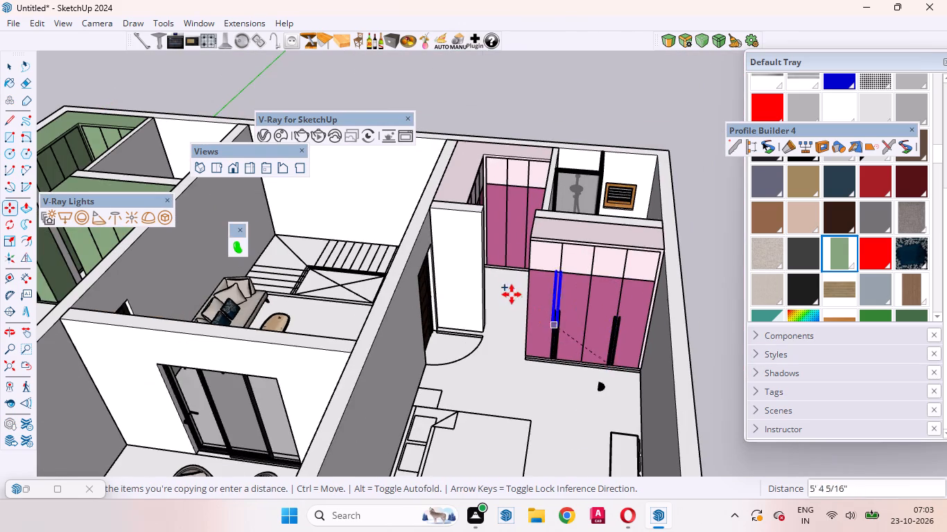
{"action": "scroll", "coordinate": [506, 292], "scroll_direction": "up", "scroll_amount": 8}
{"action": "scroll", "coordinate": [479, 227], "scroll_direction": "up", "scroll_amount": 12}
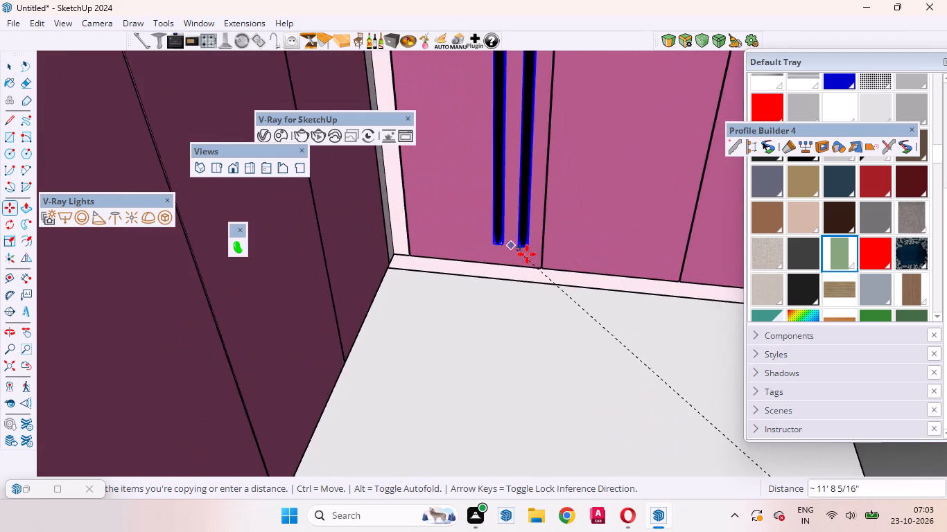
{"action": "scroll", "coordinate": [527, 254], "scroll_direction": "up", "scroll_amount": 9}
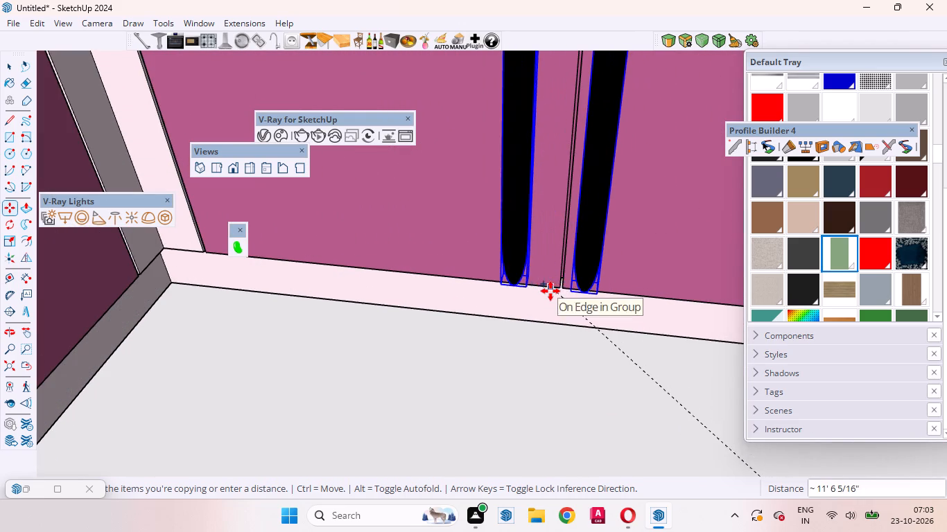
{"action": "left_click", "coordinate": [562, 291]}
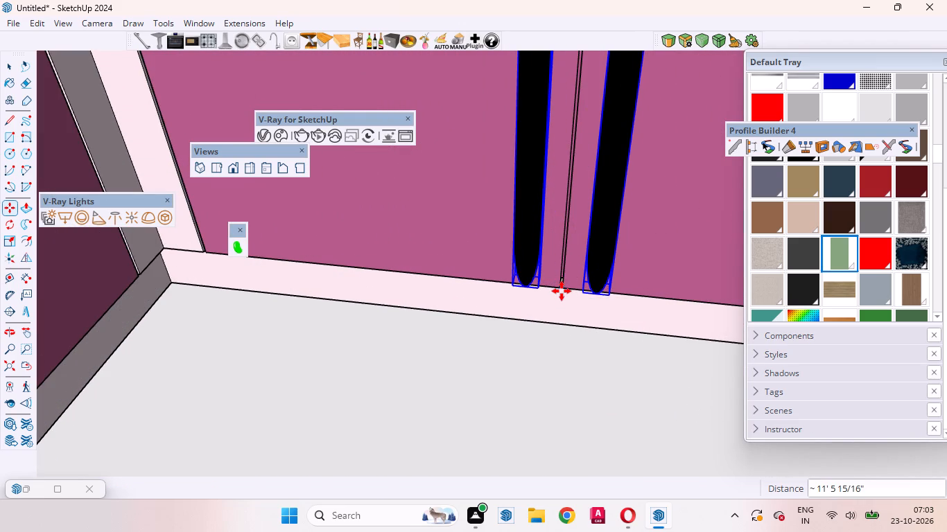
Copy only the pair's second handle about 1' 4 11/16" along the three-door wardrobe, beside the base of its next door joint.
{"action": "key", "text": "space"}
{"action": "left_click", "coordinate": [599, 275]}
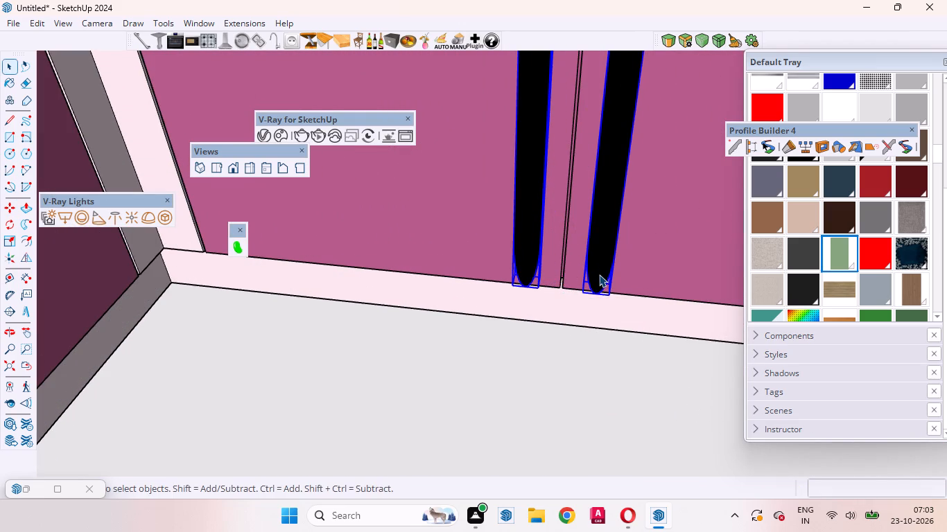
{"action": "key", "text": "m"}
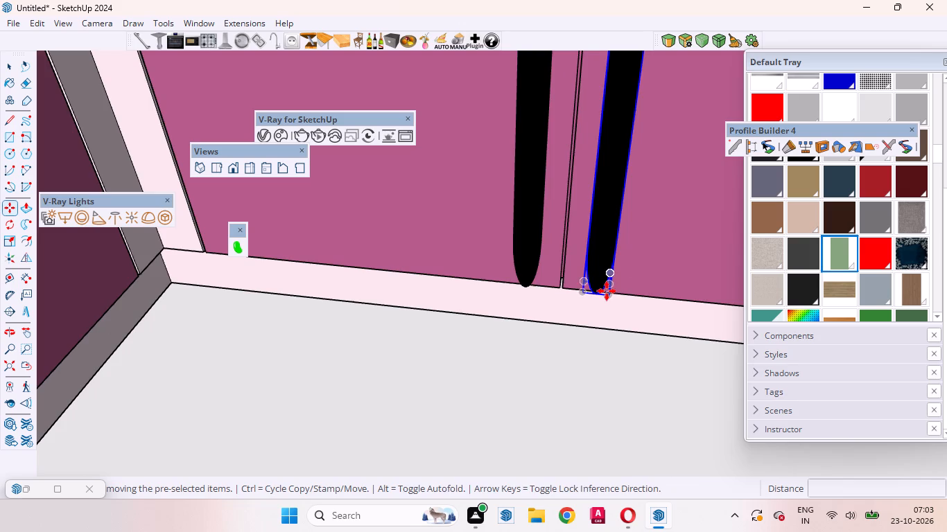
{"action": "scroll", "coordinate": [584, 302], "scroll_direction": "up", "scroll_amount": 10}
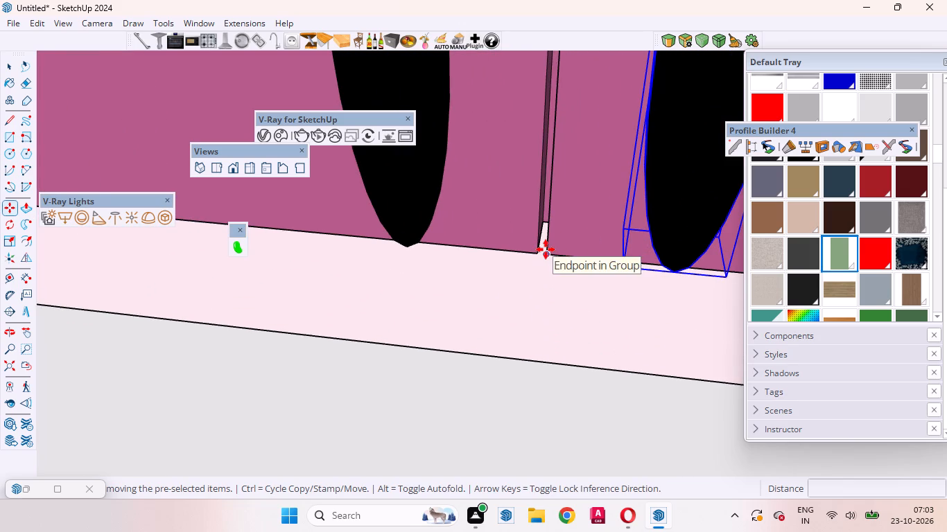
{"action": "left_click", "coordinate": [546, 254]}
{"action": "scroll", "coordinate": [553, 315], "scroll_direction": "down", "scroll_amount": 8}
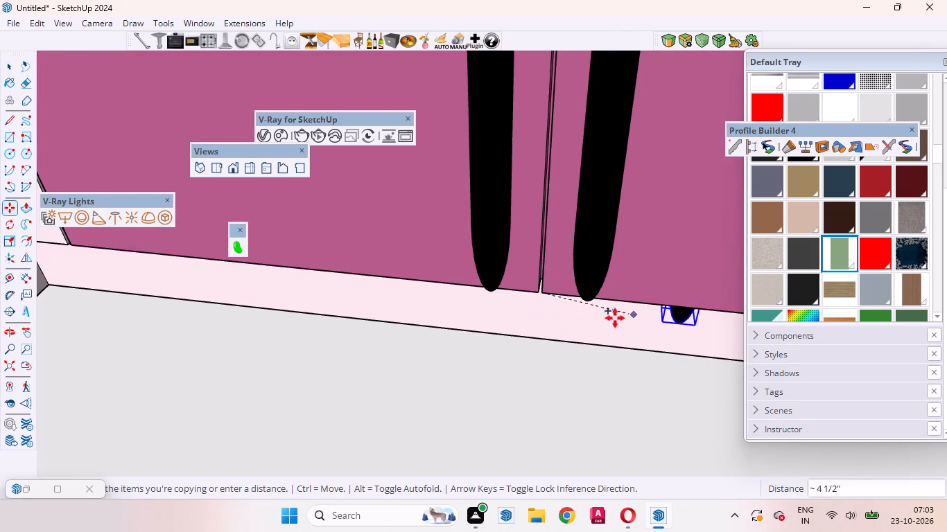
{"action": "scroll", "coordinate": [579, 326], "scroll_direction": "down", "scroll_amount": 4}
{"action": "scroll", "coordinate": [520, 328], "scroll_direction": "down", "scroll_amount": 10}
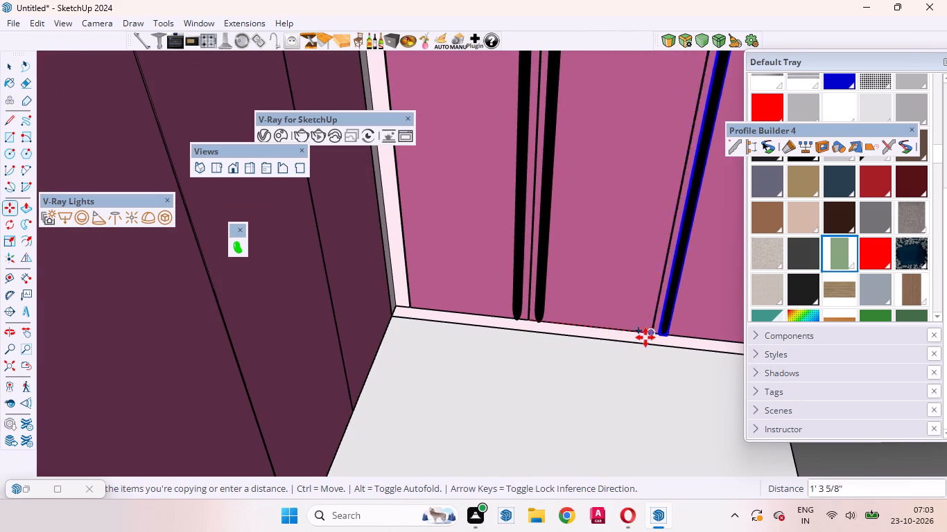
{"action": "scroll", "coordinate": [645, 337], "scroll_direction": "up", "scroll_amount": 13}
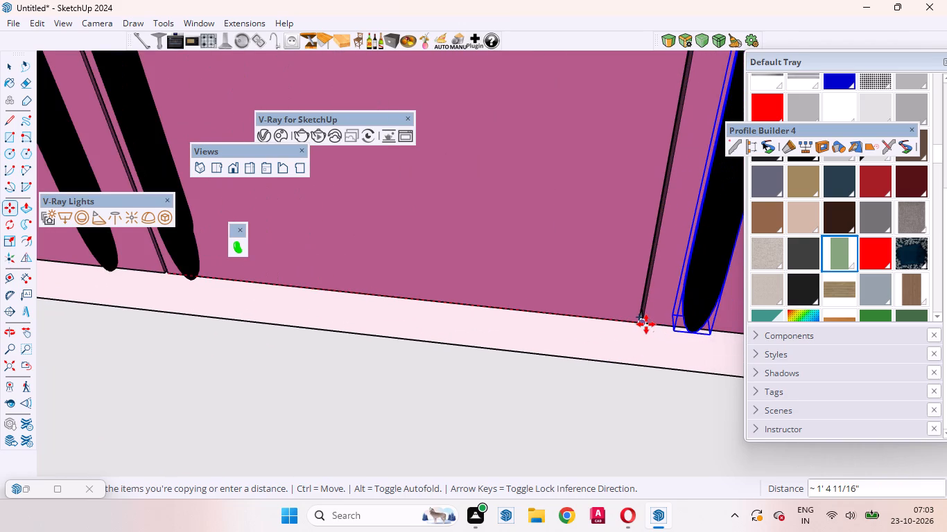
{"action": "left_click", "coordinate": [645, 324]}
{"action": "key", "text": "space"}
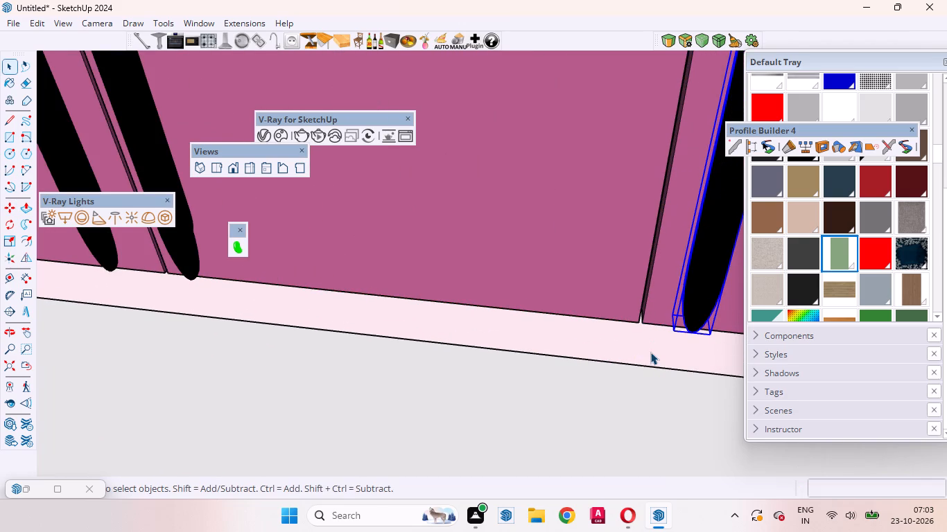
Copy the three-door wardrobe's long handle pair 1' 5 3/8" along the green axis, out over the floor in front of it.
{"action": "scroll", "coordinate": [650, 350], "scroll_direction": "down", "scroll_amount": 20}
{"action": "scroll", "coordinate": [650, 350], "scroll_direction": "down", "scroll_amount": 5}
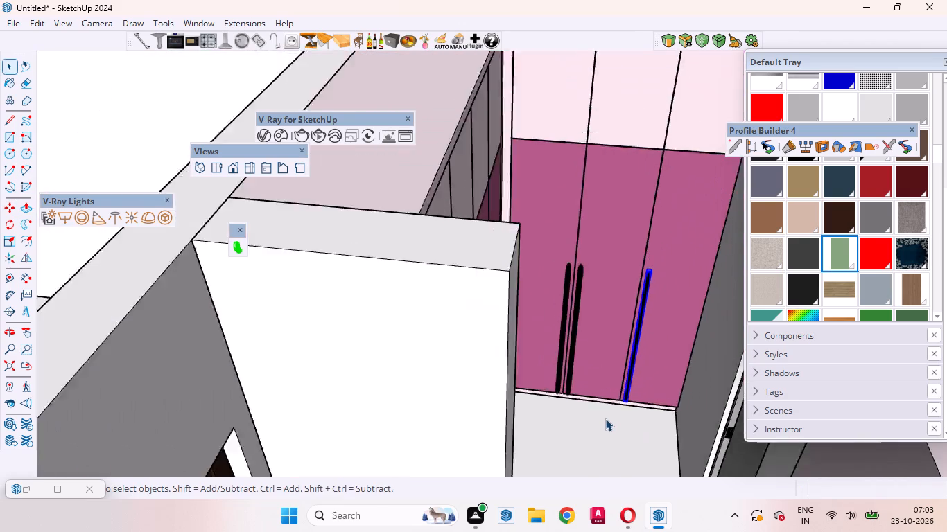
{"action": "scroll", "coordinate": [605, 418], "scroll_direction": "down", "scroll_amount": 12}
{"action": "left_click", "coordinate": [574, 263]}
{"action": "scroll", "coordinate": [574, 283], "scroll_direction": "down", "scroll_amount": 5}
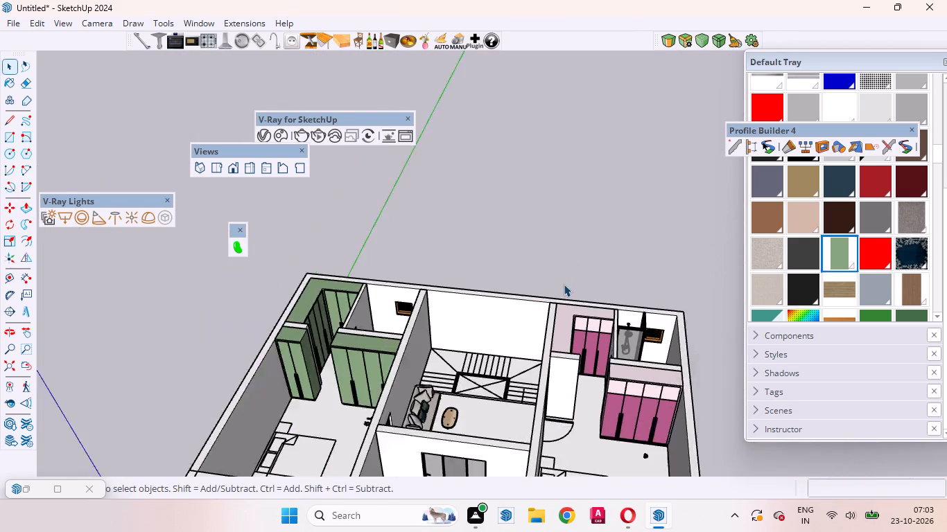
{"action": "scroll", "coordinate": [605, 377], "scroll_direction": "up", "scroll_amount": 7}
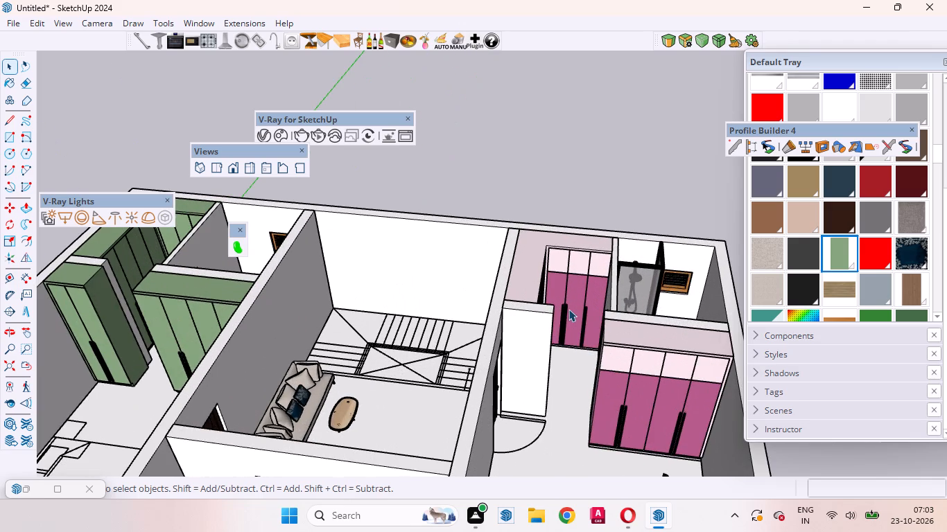
{"action": "middle_click_drag", "start_coordinate": [568, 317], "coordinate": [490, 366]}
{"action": "scroll", "coordinate": [500, 339], "scroll_direction": "up", "scroll_amount": 13}
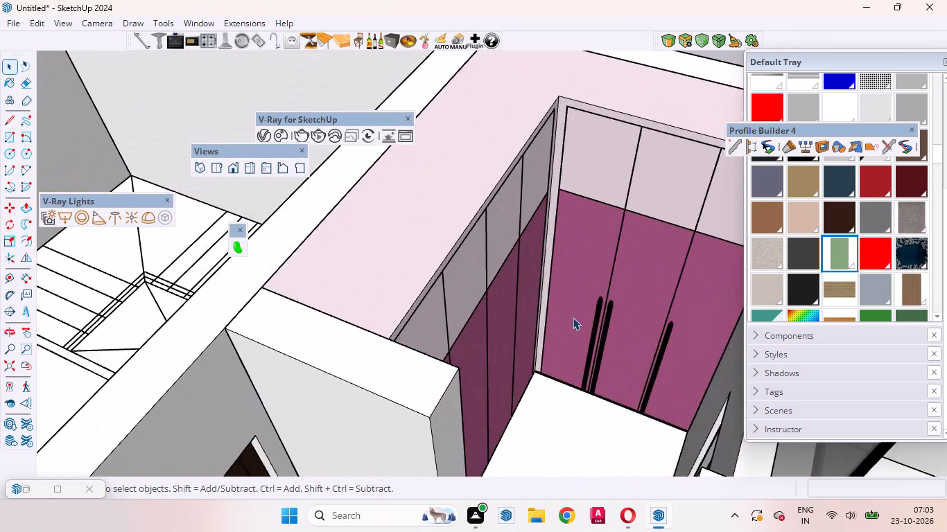
{"action": "scroll", "coordinate": [573, 317], "scroll_direction": "up", "scroll_amount": 3}
{"action": "left_click", "coordinate": [602, 351]}
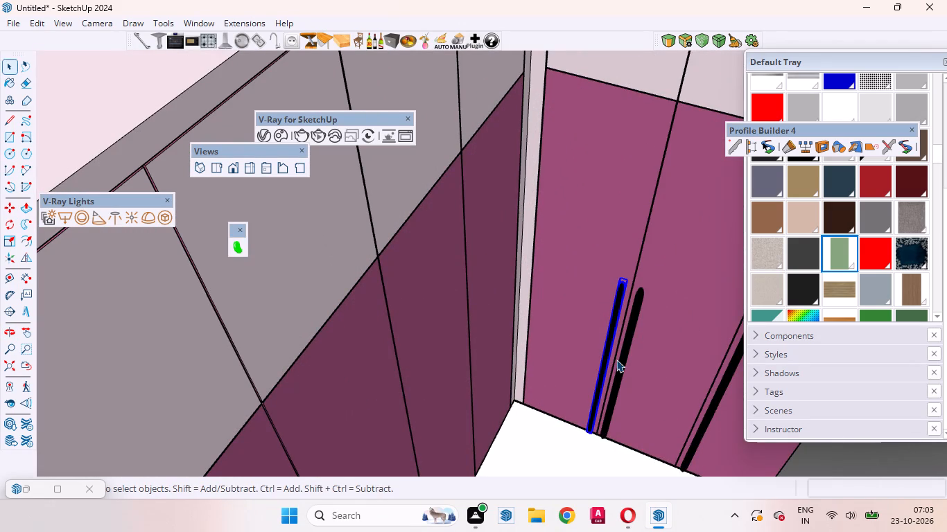
{"action": "left_click", "coordinate": [616, 360]}
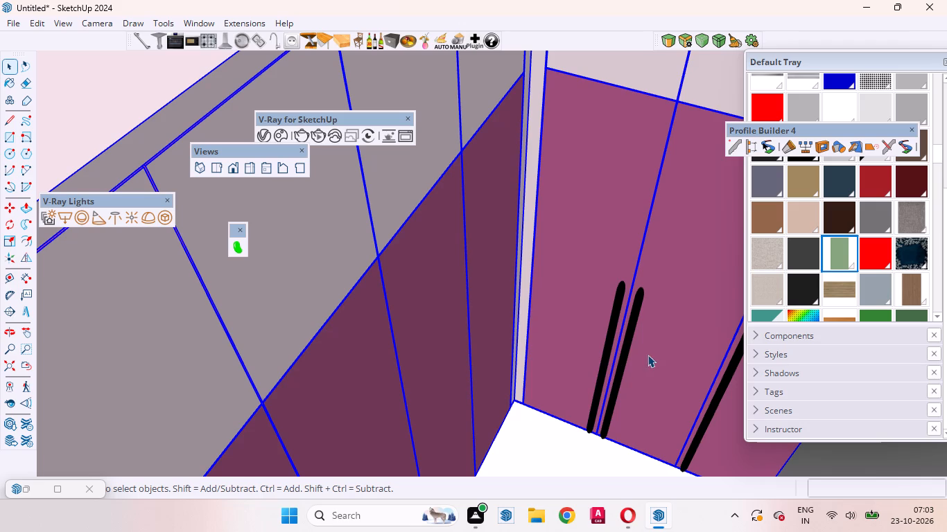
{"action": "left_click", "coordinate": [627, 364]}
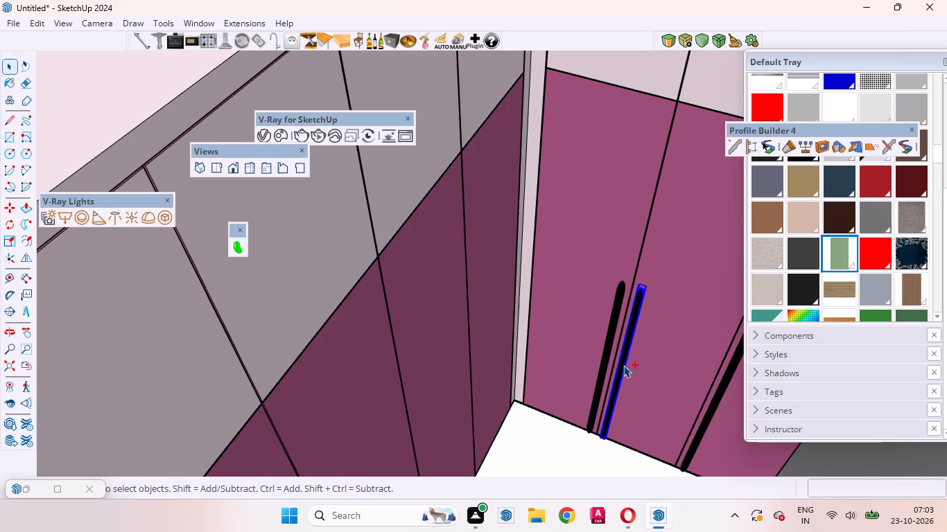
{"action": "left_click", "coordinate": [604, 371], "text": "ctrl"}
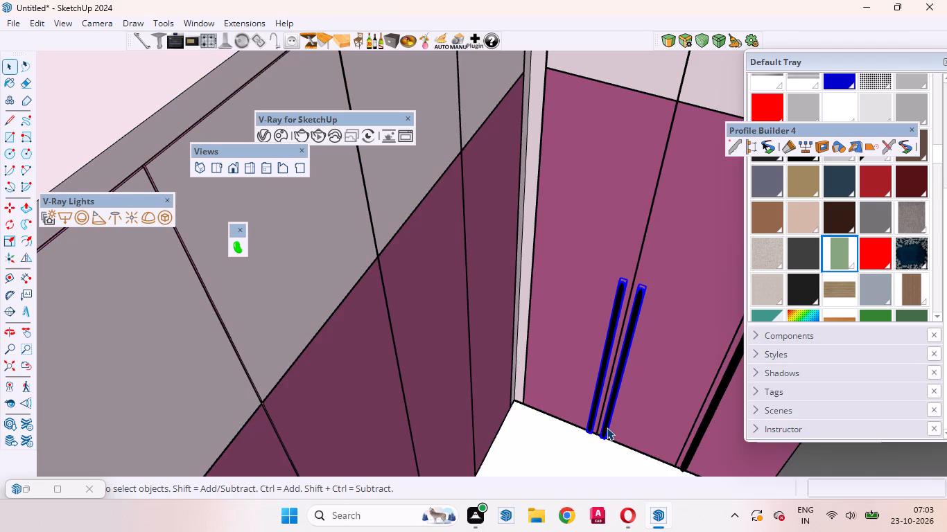
{"action": "key", "text": "m"}
{"action": "scroll", "coordinate": [607, 407], "scroll_direction": "down", "scroll_amount": 7}
{"action": "scroll", "coordinate": [510, 171], "scroll_direction": "down", "scroll_amount": 4}
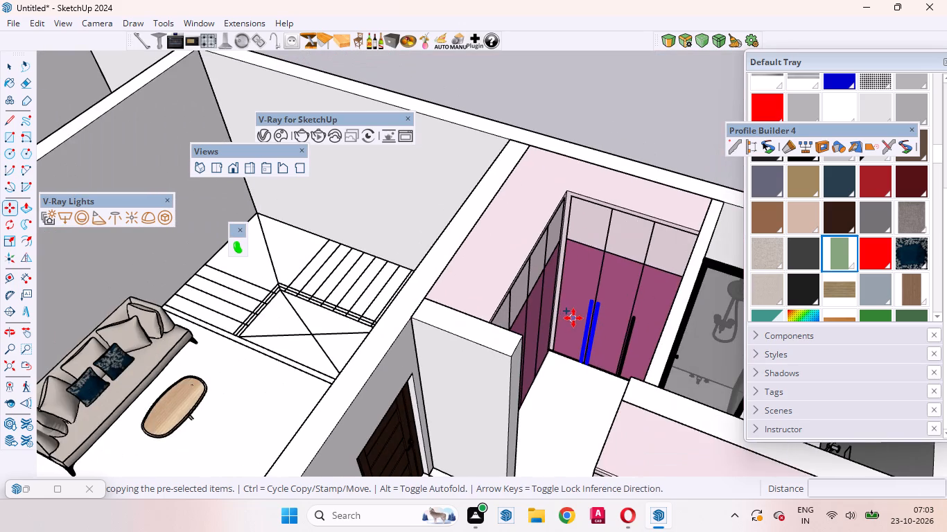
{"action": "middle_click_drag", "start_coordinate": [562, 336], "coordinate": [531, 376]}
{"action": "scroll", "coordinate": [539, 400], "scroll_direction": "up", "scroll_amount": 5}
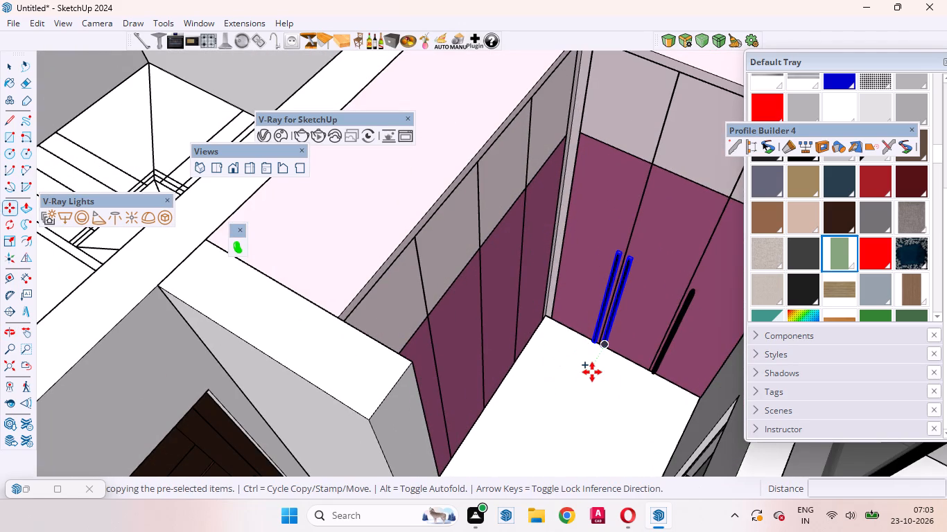
{"action": "left_click", "coordinate": [592, 369]}
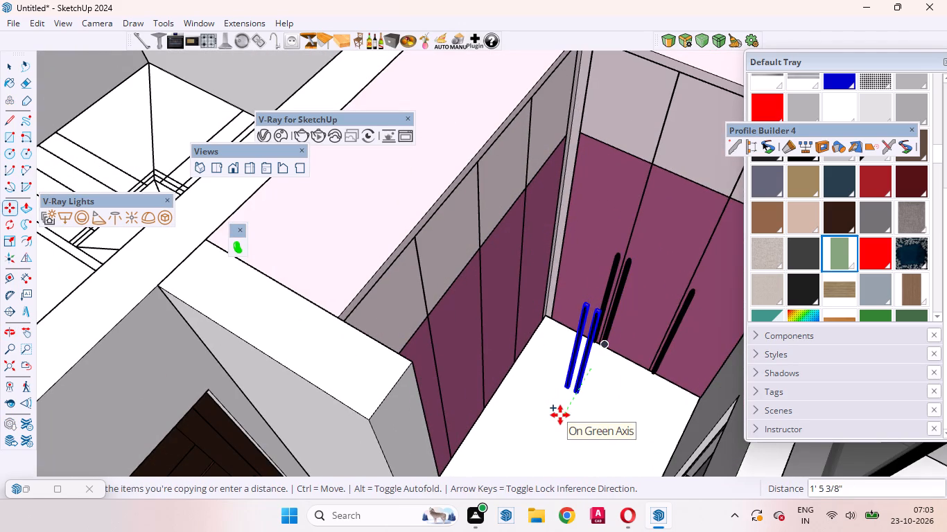
{"action": "left_click", "coordinate": [560, 415]}
Rotate the copied handle pair 90 degrees on the floor plane so it faces along the adjoining side wardrobe.
{"action": "key", "text": "q"}
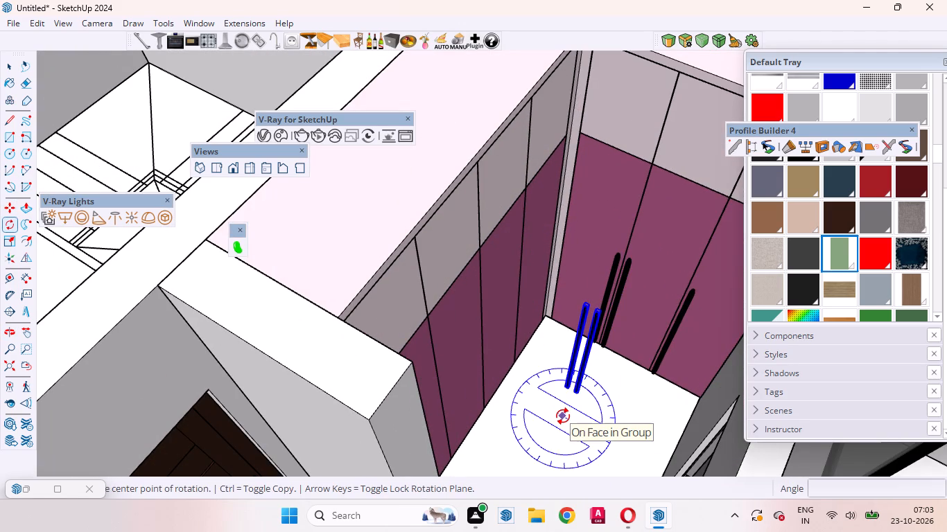
{"action": "left_click", "coordinate": [548, 414]}
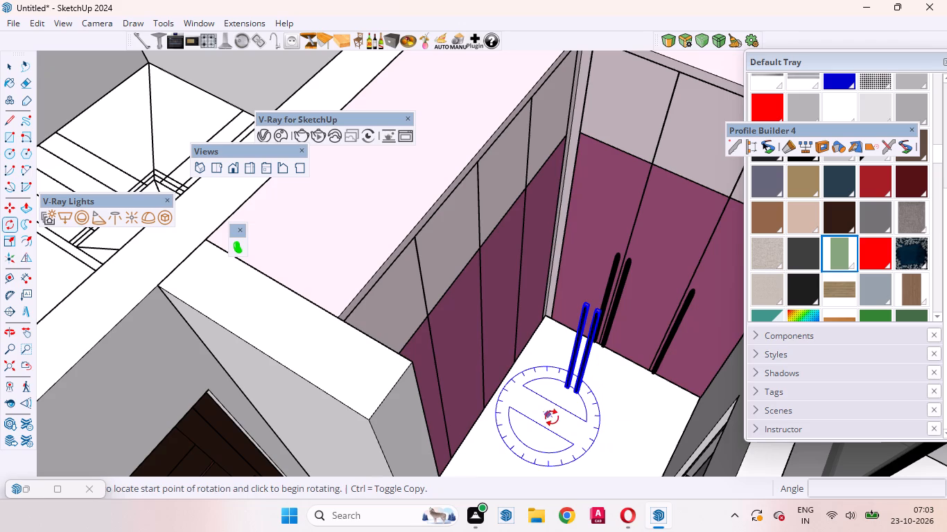
{"action": "left_click", "coordinate": [593, 431]}
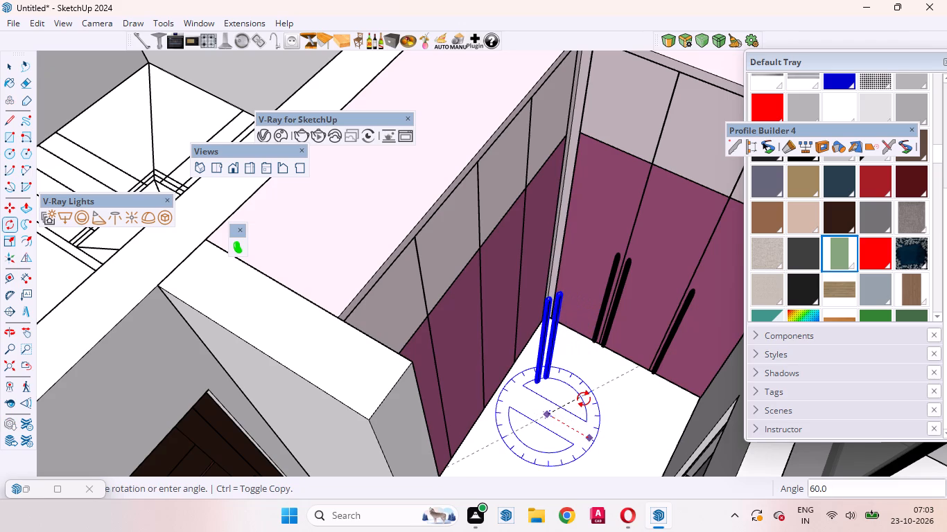
{"action": "type", "text": "90"}
{"action": "key", "text": "Return"}
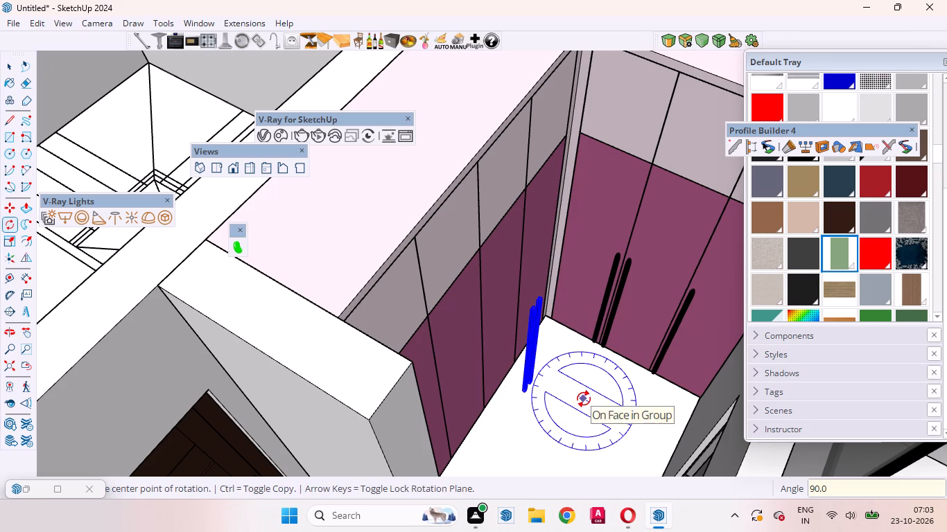
{"action": "key", "text": "space"}
Move the rotated handle pair about 6 15/16" toward the side wardrobe so it straddles the door joint nearest the corner.
{"action": "scroll", "coordinate": [544, 384], "scroll_direction": "up", "scroll_amount": 3}
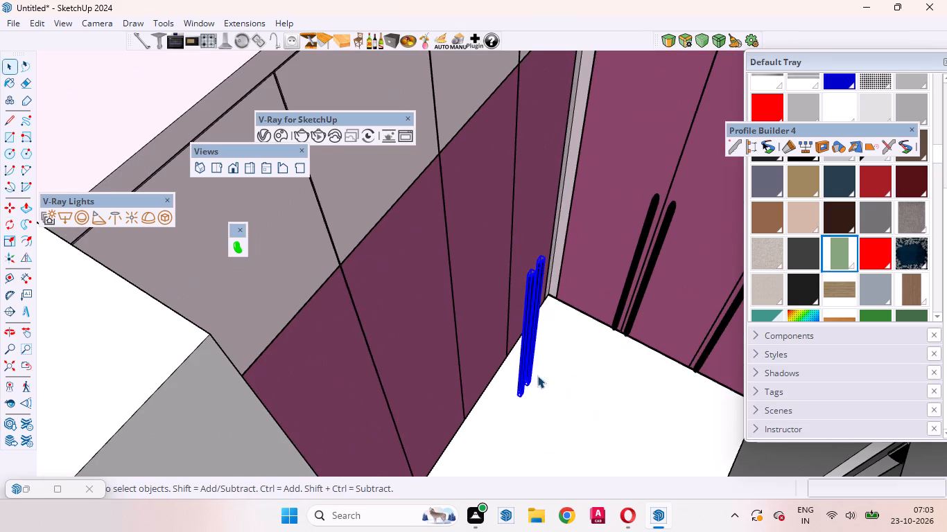
{"action": "middle_click_drag", "start_coordinate": [537, 376], "coordinate": [392, 416]}
{"action": "scroll", "coordinate": [464, 416], "scroll_direction": "up", "scroll_amount": 5}
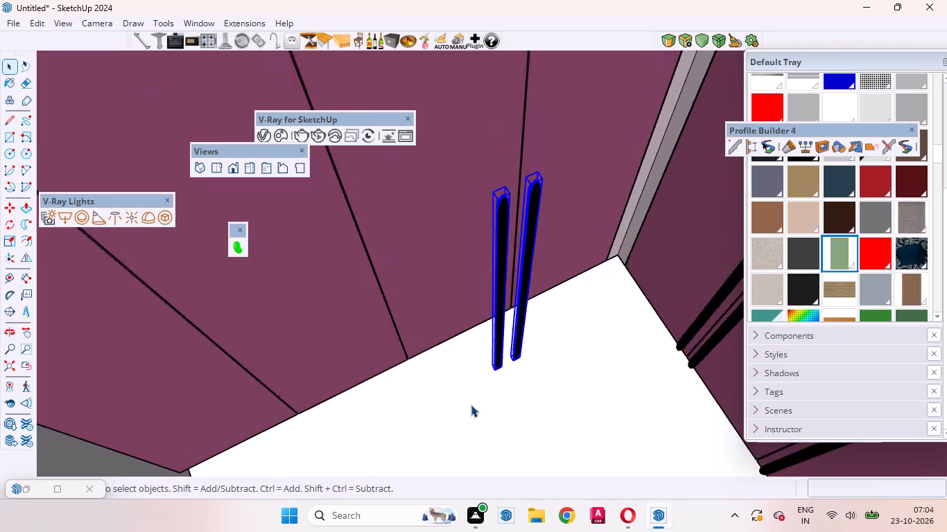
{"action": "scroll", "coordinate": [503, 349], "scroll_direction": "up", "scroll_amount": 4}
{"action": "middle_click_drag", "start_coordinate": [503, 351], "coordinate": [430, 252]}
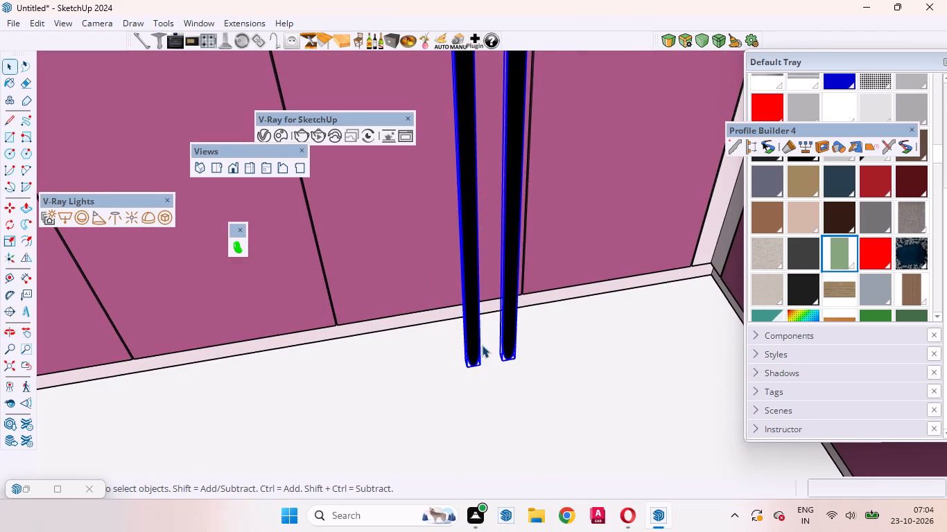
{"action": "key", "text": "m"}
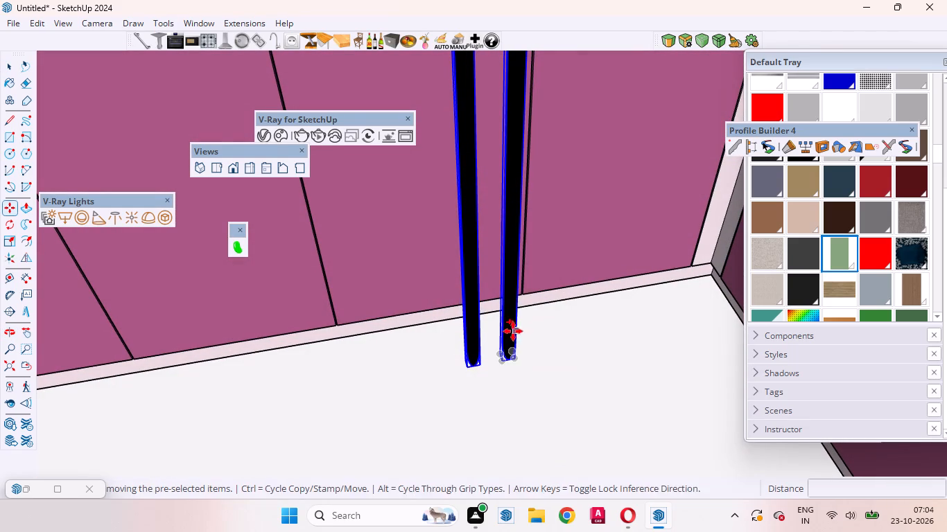
{"action": "scroll", "coordinate": [496, 366], "scroll_direction": "up", "scroll_amount": 3}
{"action": "middle_click_drag", "start_coordinate": [483, 368], "coordinate": [443, 362]}
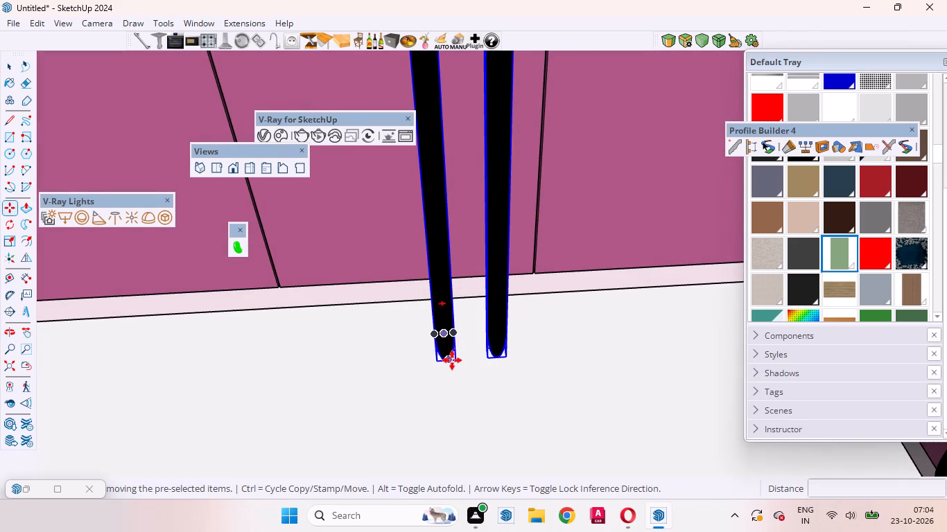
{"action": "left_click", "coordinate": [469, 353]}
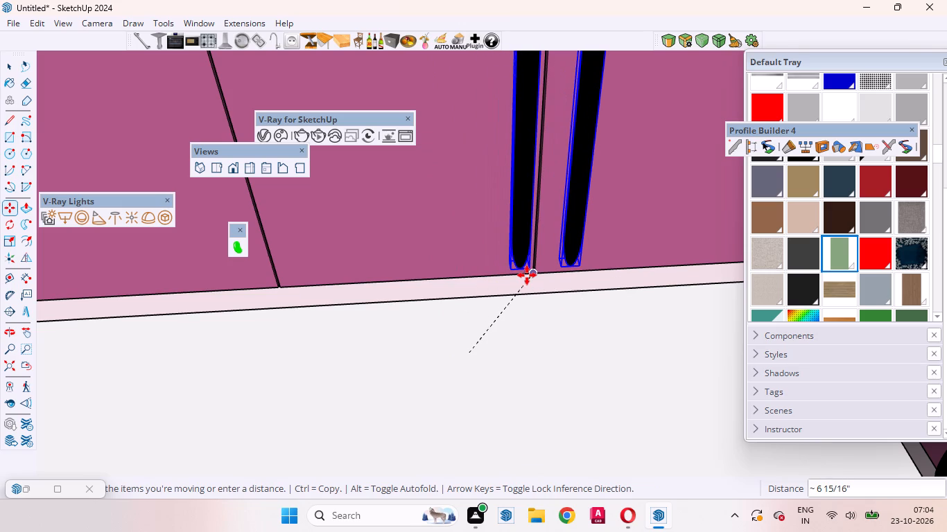
{"action": "left_click", "coordinate": [527, 275]}
Shift the handle pair toward the side wardrobe's door faces in two moves of 2 3/4" and 1 7/16".
{"action": "middle_click_drag", "start_coordinate": [550, 290], "coordinate": [487, 296]}
{"action": "scroll", "coordinate": [507, 295], "scroll_direction": "up", "scroll_amount": 3}
{"action": "middle_click_drag", "start_coordinate": [512, 289], "coordinate": [843, 344]}
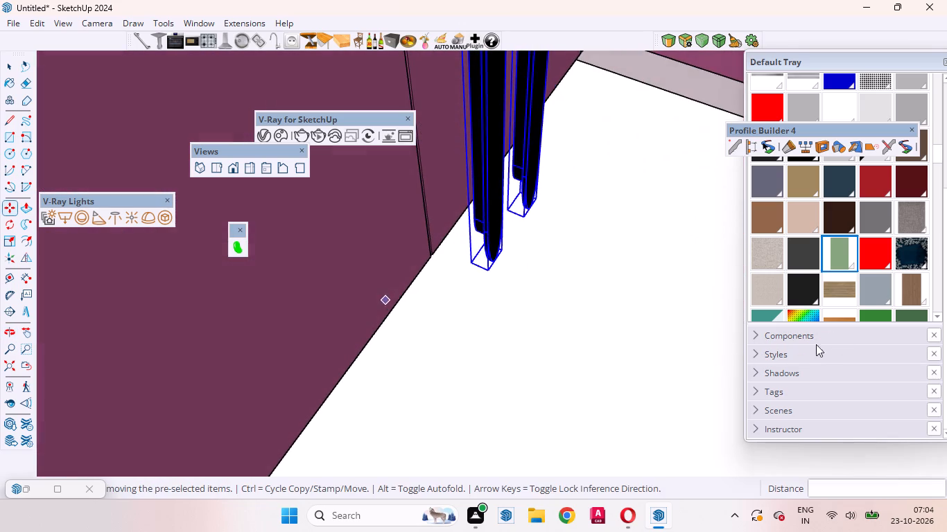
{"action": "left_click", "coordinate": [469, 266]}
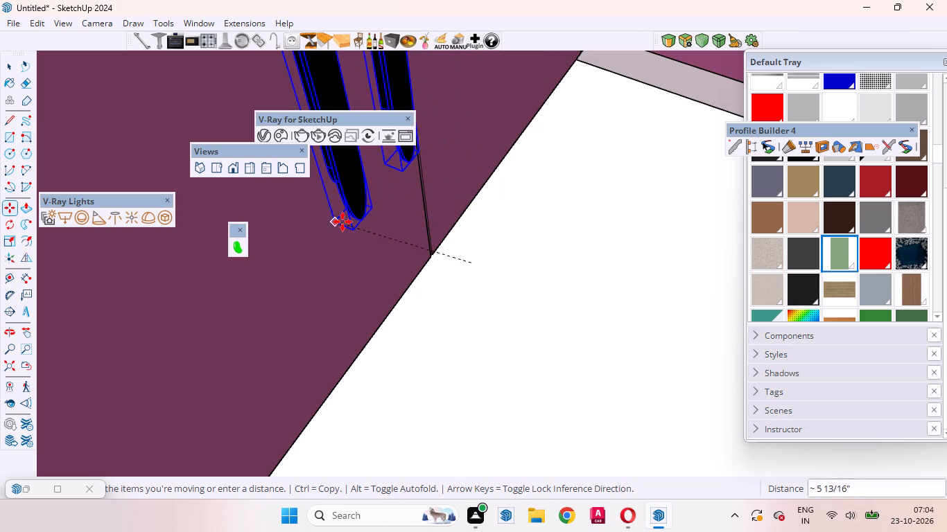
{"action": "left_click", "coordinate": [412, 236]}
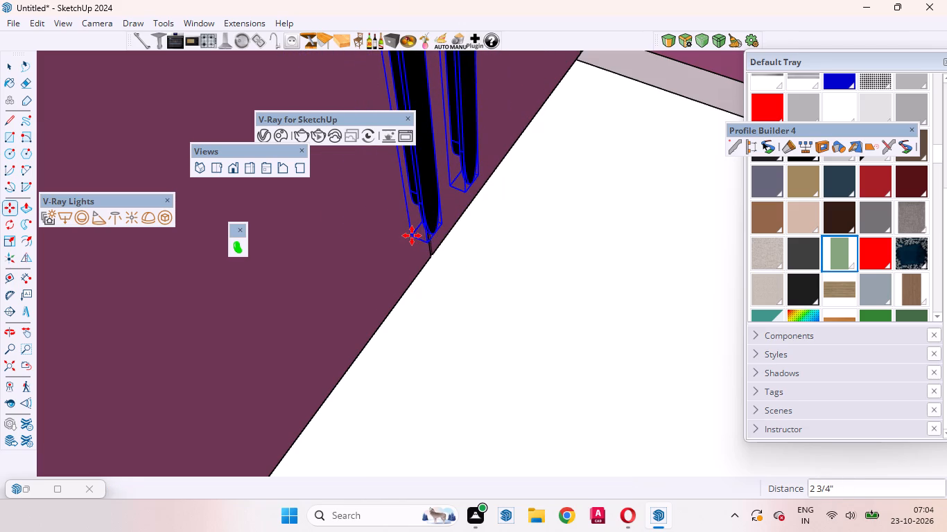
{"action": "middle_click_drag", "start_coordinate": [460, 263], "coordinate": [614, 225]}
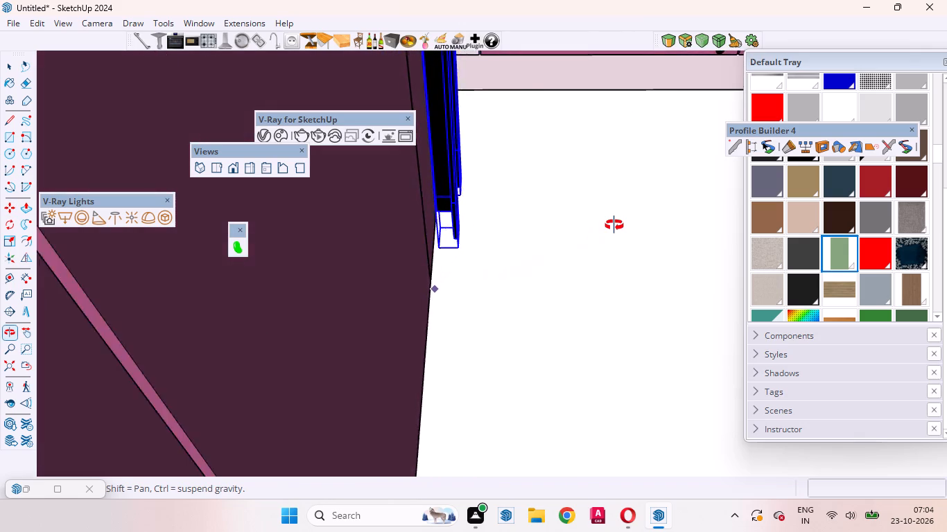
{"action": "middle_click_drag", "start_coordinate": [614, 225], "coordinate": [627, 224]}
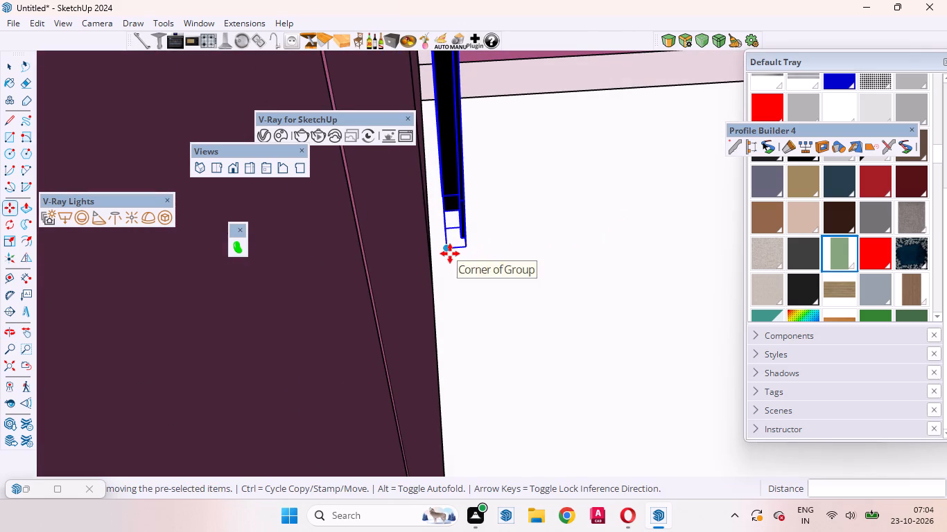
{"action": "left_click", "coordinate": [450, 254]}
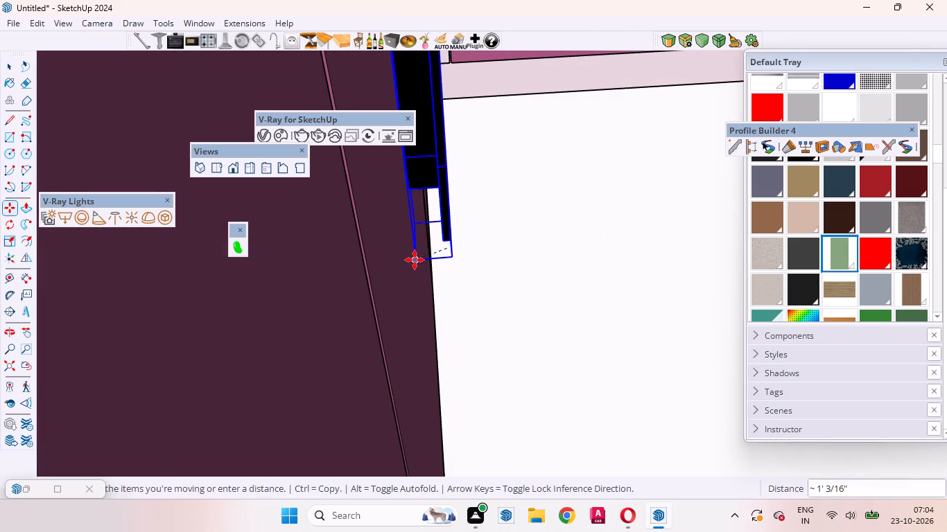
{"action": "left_click", "coordinate": [410, 258]}
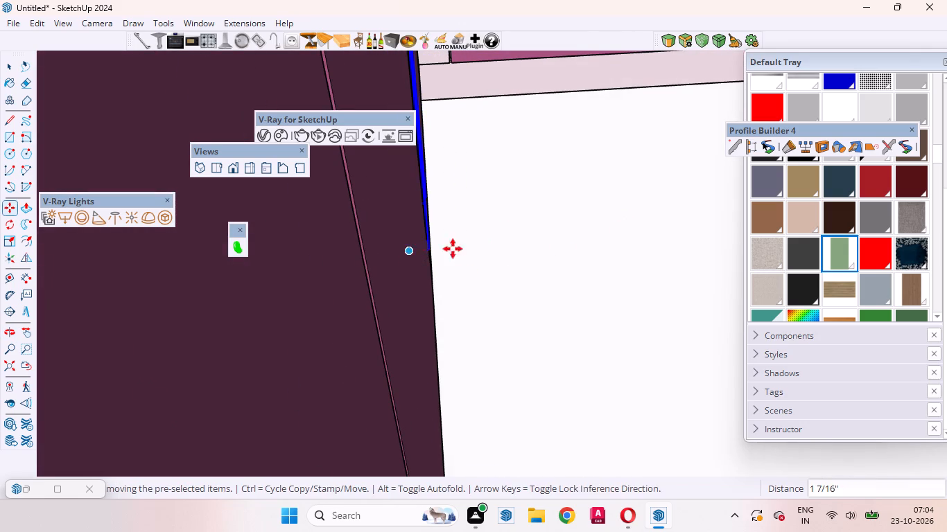
Move the handle pair 3/4" back out so the handles project from the side wardrobe's door faces.
{"action": "middle_click_drag", "start_coordinate": [499, 245], "coordinate": [294, 317]}
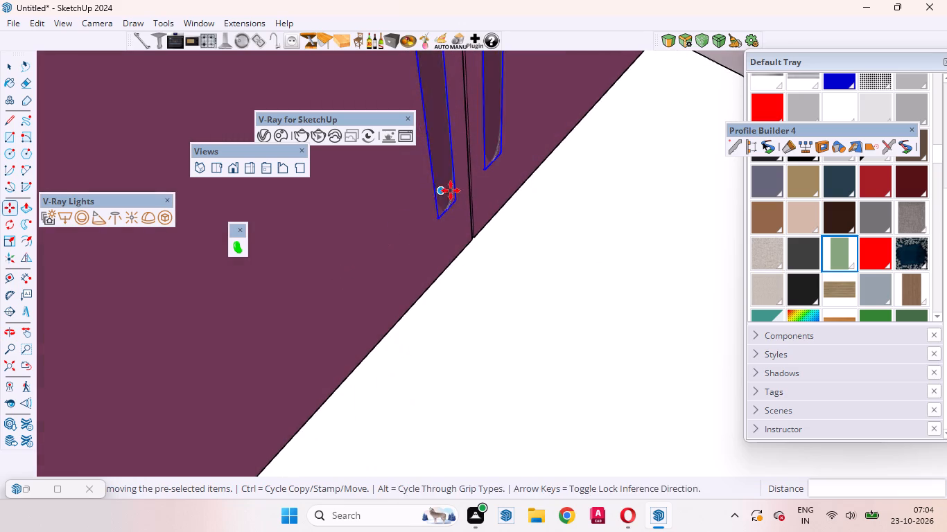
{"action": "left_click", "coordinate": [441, 219]}
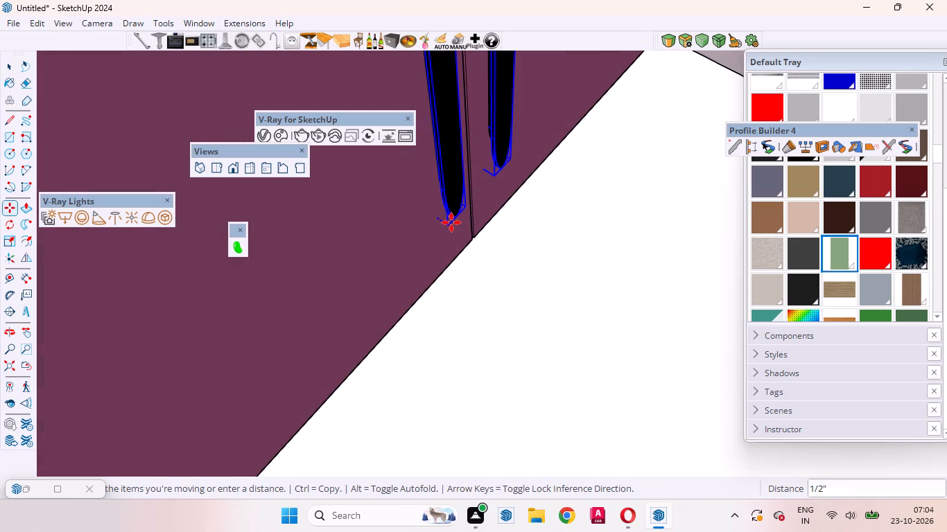
{"action": "left_click", "coordinate": [457, 224]}
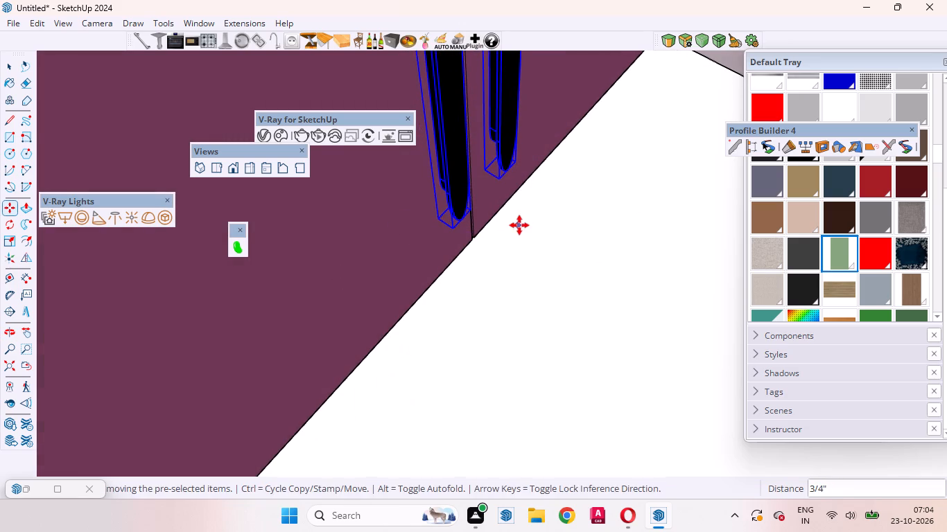
Lower the handle pair about 3 7/8" along the blue axis to the base of the side wardrobe's doors.
{"action": "middle_click_drag", "start_coordinate": [520, 227], "coordinate": [330, 223]}
{"action": "scroll", "coordinate": [558, 239], "scroll_direction": "down", "scroll_amount": 3}
{"action": "middle_click_drag", "start_coordinate": [556, 244], "coordinate": [538, 240]}
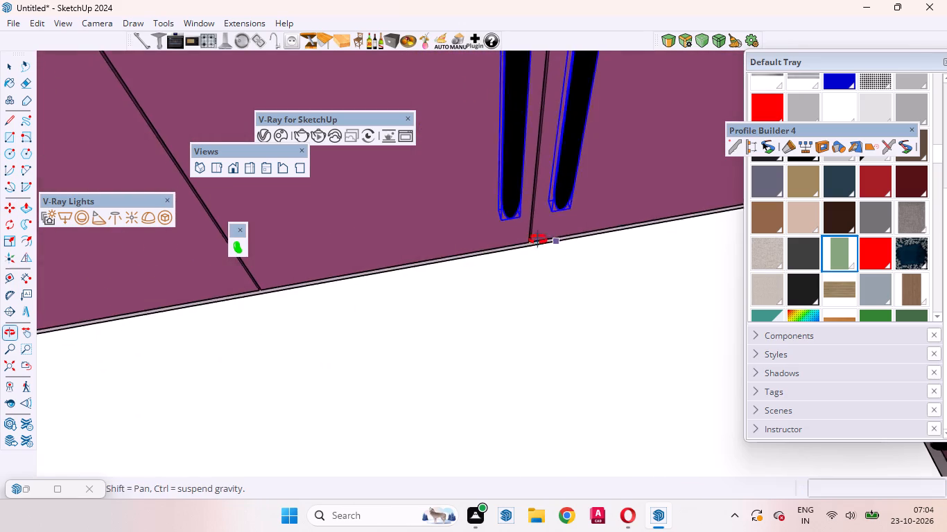
{"action": "middle_click_drag", "start_coordinate": [538, 240], "coordinate": [340, 138]}
{"action": "scroll", "coordinate": [611, 247], "scroll_direction": "down", "scroll_amount": 9}
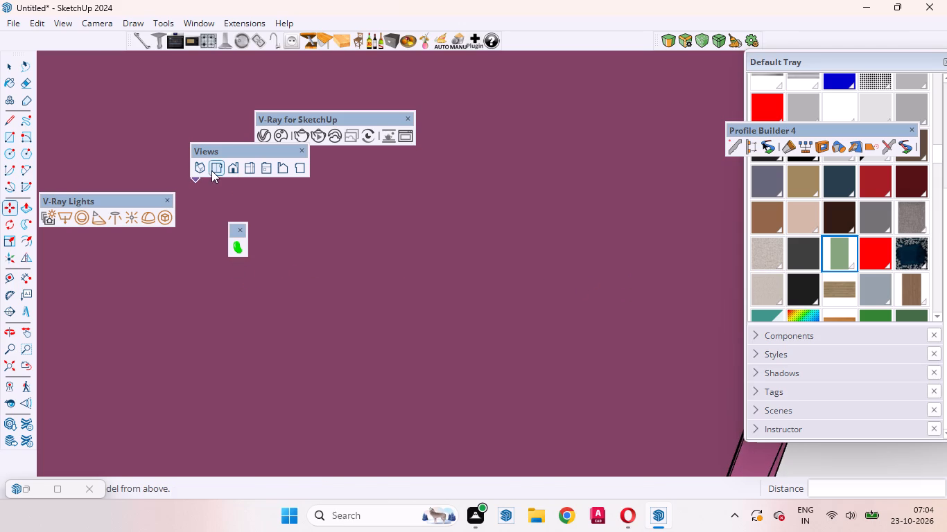
{"action": "left_click_drag", "start_coordinate": [24, 364], "coordinate": [31, 364]}
{"action": "middle_click_drag", "start_coordinate": [486, 371], "coordinate": [571, 416]}
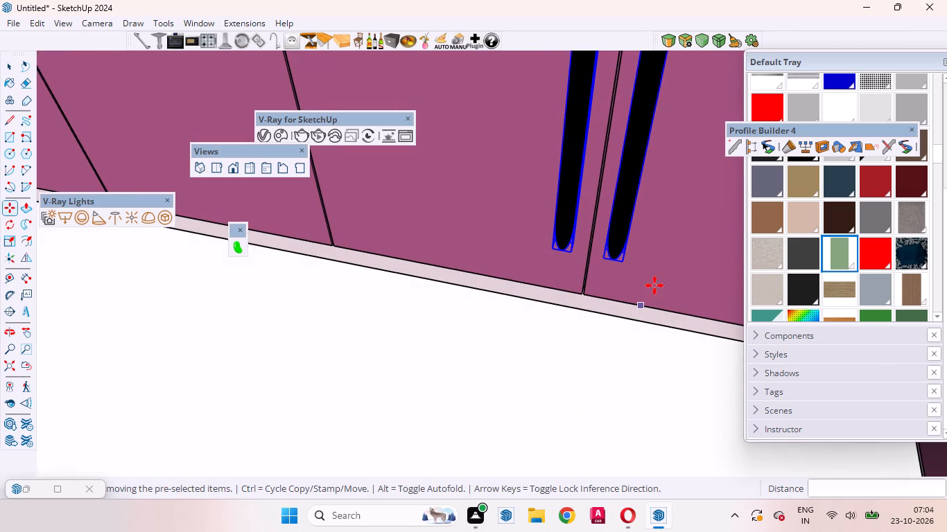
{"action": "left_click", "coordinate": [668, 213]}
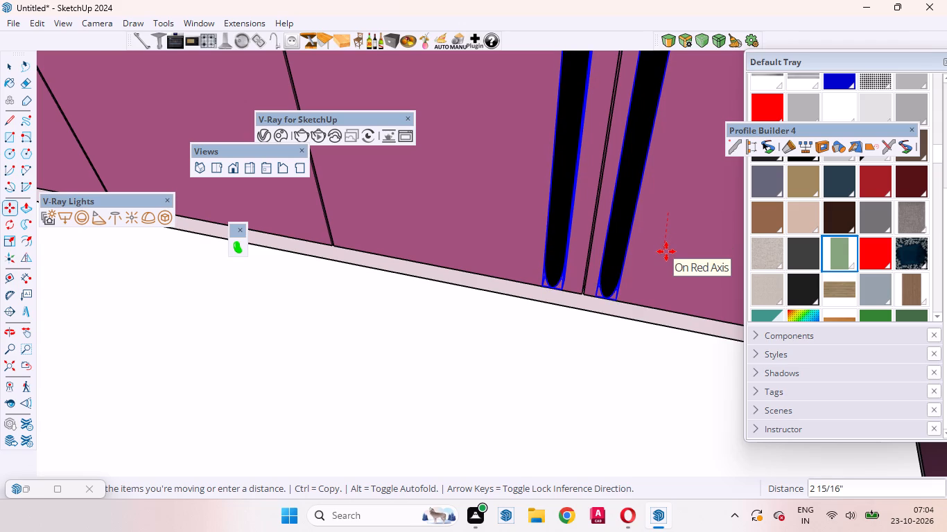
{"action": "key", "text": "Up"}
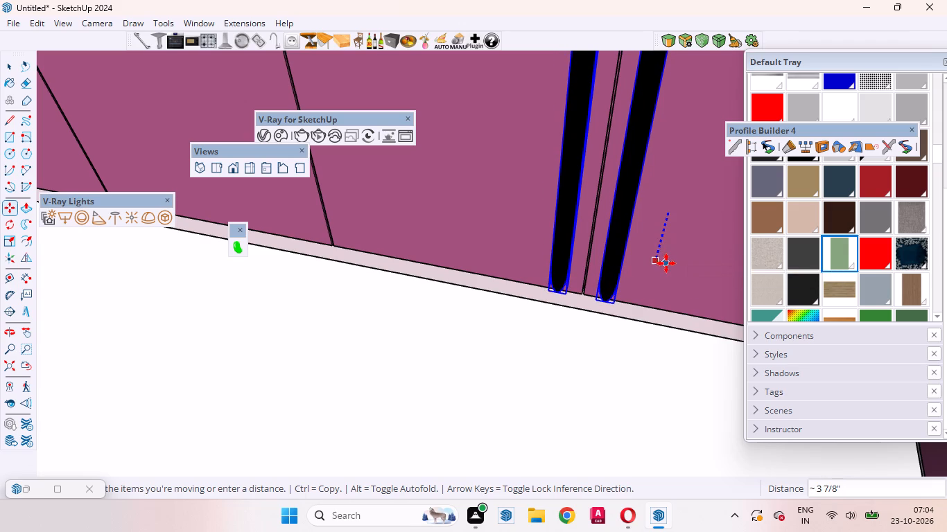
{"action": "left_click", "coordinate": [666, 263]}
Copy the handle pair about 2' 10 1/4" along the side wardrobe to the base of its farther door-pair joint, then deselect it.
{"action": "middle_click_drag", "start_coordinate": [529, 296], "coordinate": [561, 299]}
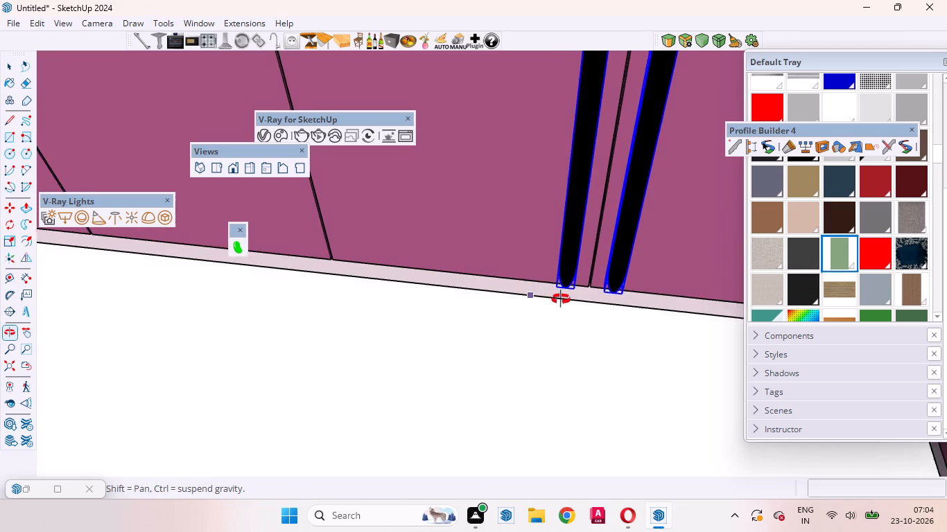
{"action": "middle_click_drag", "start_coordinate": [561, 299], "coordinate": [630, 272]}
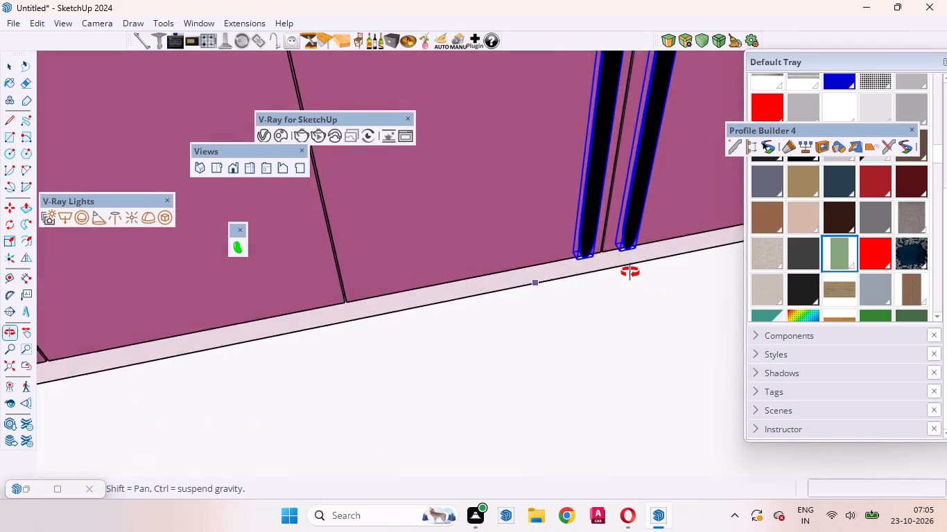
{"action": "middle_click_drag", "start_coordinate": [630, 272], "coordinate": [544, 263]}
{"action": "key", "text": "m"}
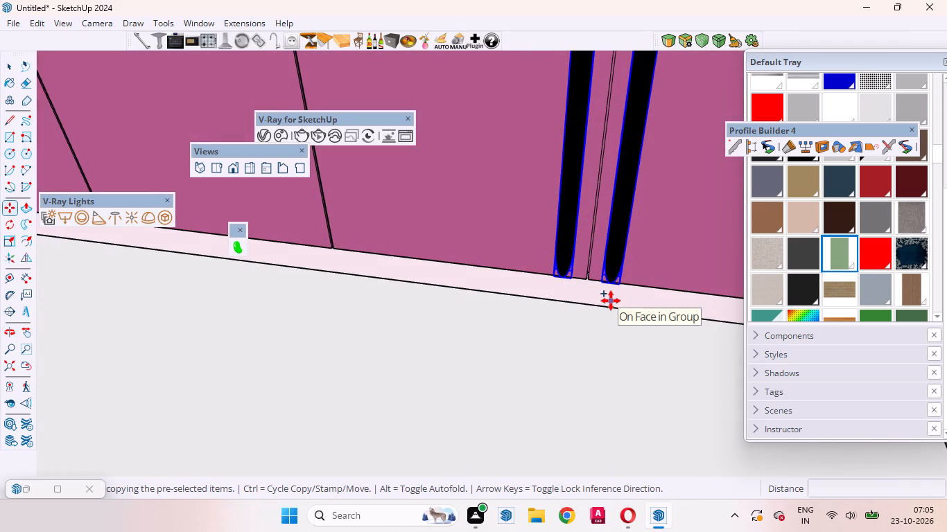
{"action": "scroll", "coordinate": [585, 285], "scroll_direction": "up", "scroll_amount": 10}
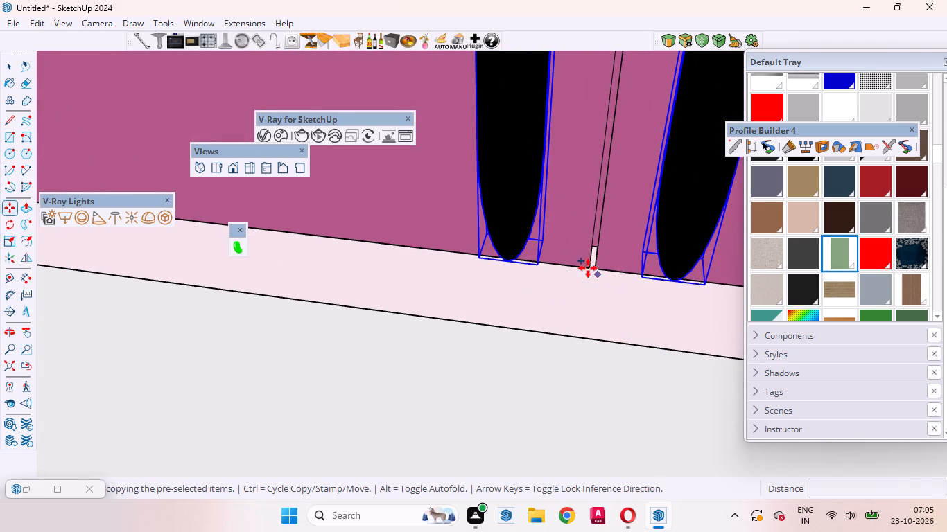
{"action": "left_click", "coordinate": [595, 269]}
{"action": "scroll", "coordinate": [436, 282], "scroll_direction": "down", "scroll_amount": 4}
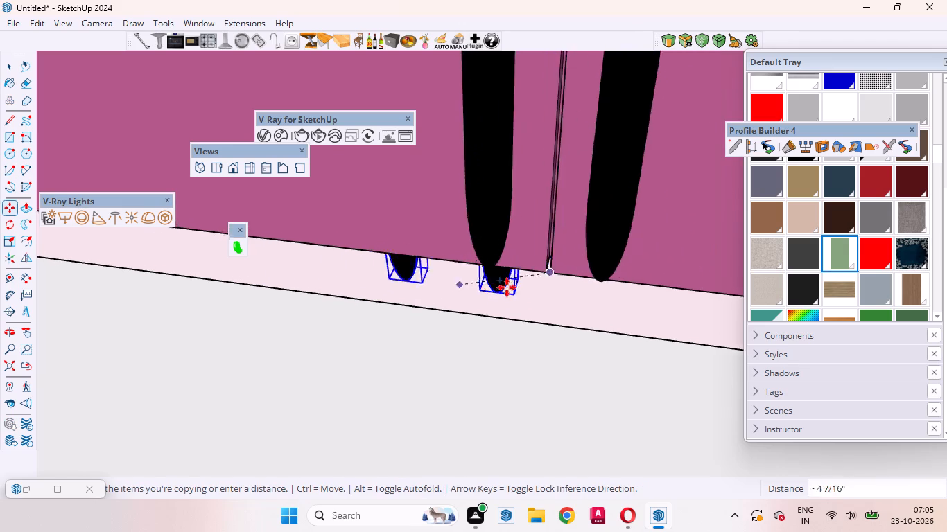
{"action": "scroll", "coordinate": [507, 287], "scroll_direction": "down", "scroll_amount": 19}
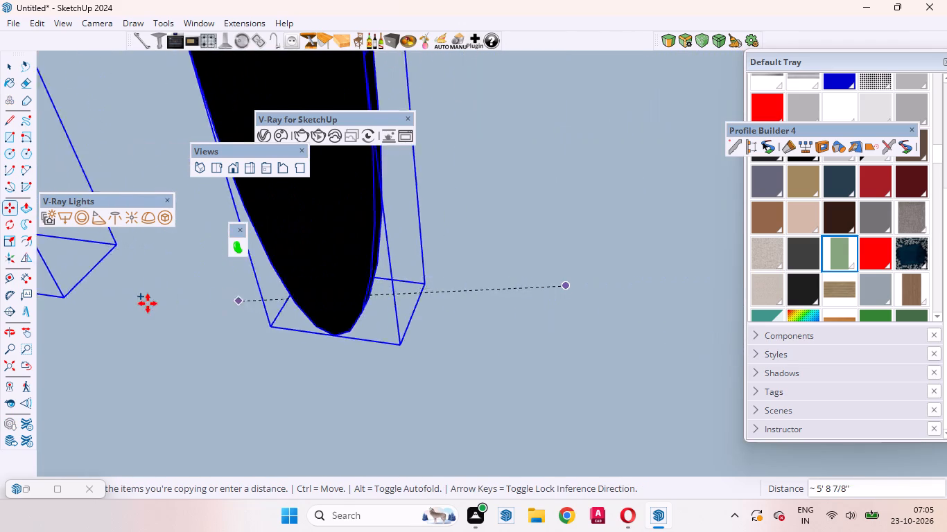
{"action": "scroll", "coordinate": [142, 307], "scroll_direction": "down", "scroll_amount": 10}
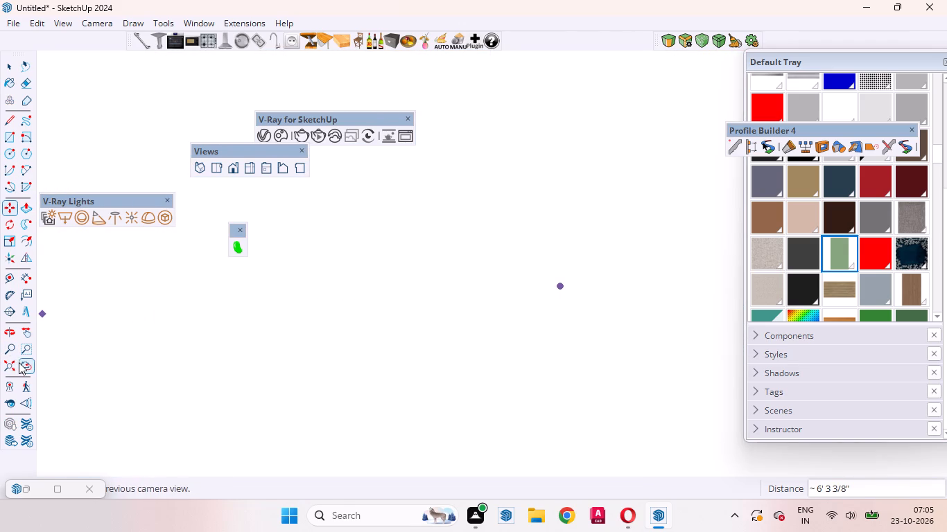
{"action": "left_click", "coordinate": [19, 362]}
{"action": "scroll", "coordinate": [333, 339], "scroll_direction": "down", "scroll_amount": 7}
{"action": "middle_click_drag", "start_coordinate": [541, 301], "coordinate": [659, 434]}
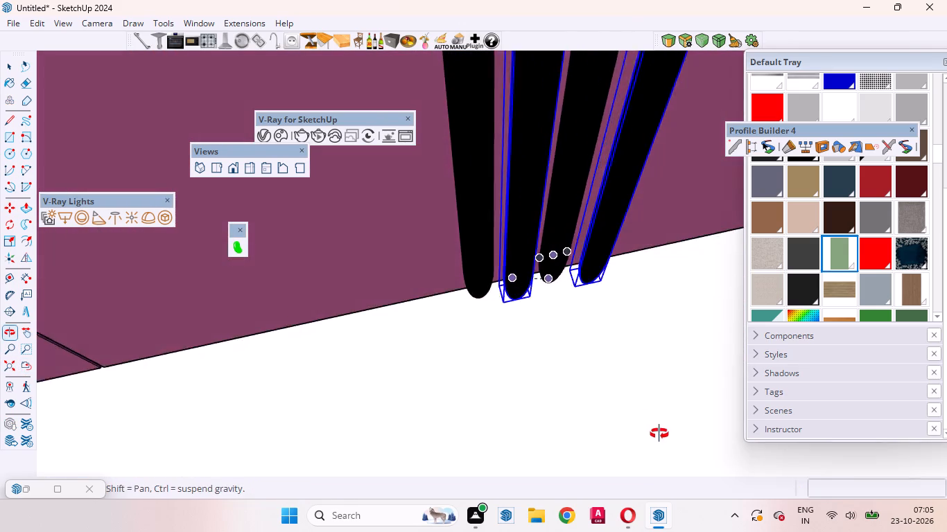
{"action": "middle_click_drag", "start_coordinate": [659, 434], "coordinate": [659, 434]}
{"action": "scroll", "coordinate": [669, 416], "scroll_direction": "down", "scroll_amount": 17}
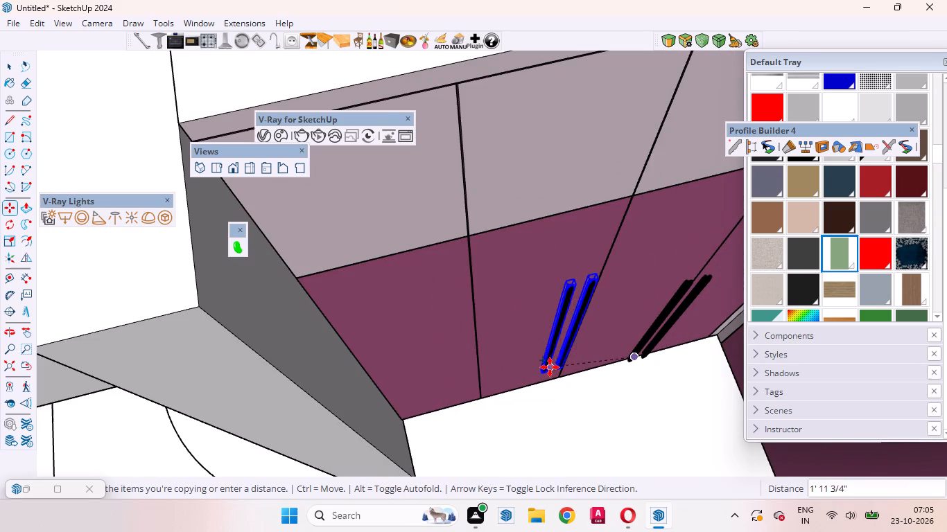
{"action": "scroll", "coordinate": [473, 419], "scroll_direction": "up", "scroll_amount": 9}
{"action": "scroll", "coordinate": [501, 365], "scroll_direction": "up", "scroll_amount": 3}
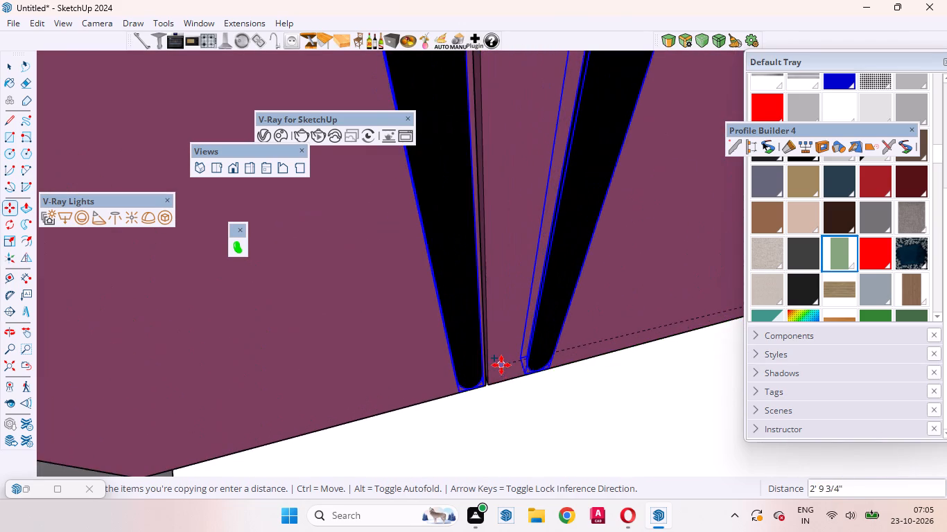
{"action": "scroll", "coordinate": [501, 365], "scroll_direction": "up", "scroll_amount": 4}
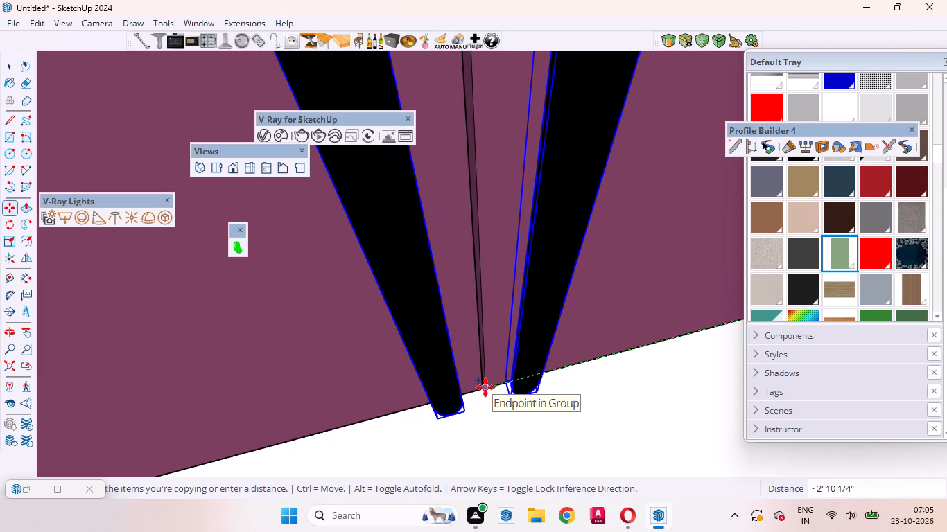
{"action": "left_click", "coordinate": [485, 387]}
{"action": "middle_click_drag", "start_coordinate": [513, 391], "coordinate": [435, 350]}
{"action": "scroll", "coordinate": [482, 364], "scroll_direction": "down", "scroll_amount": 13}
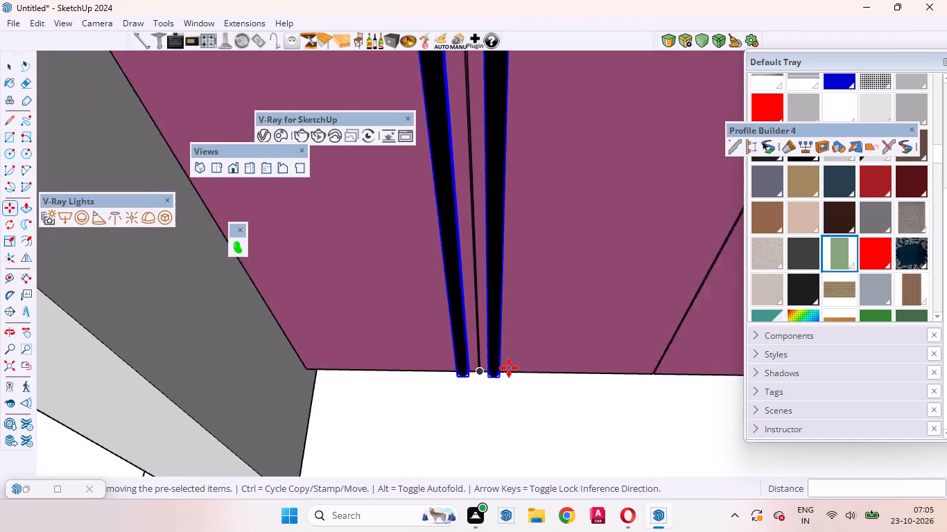
{"action": "scroll", "coordinate": [509, 368], "scroll_direction": "down", "scroll_amount": 7}
{"action": "key", "text": "space"}
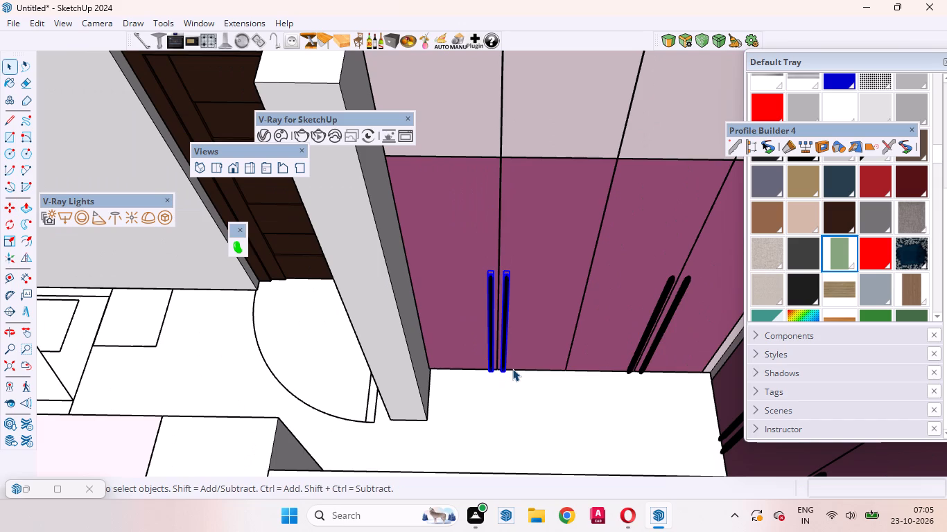
{"action": "scroll", "coordinate": [517, 365], "scroll_direction": "down", "scroll_amount": 15}
{"action": "left_click", "coordinate": [661, 310]}
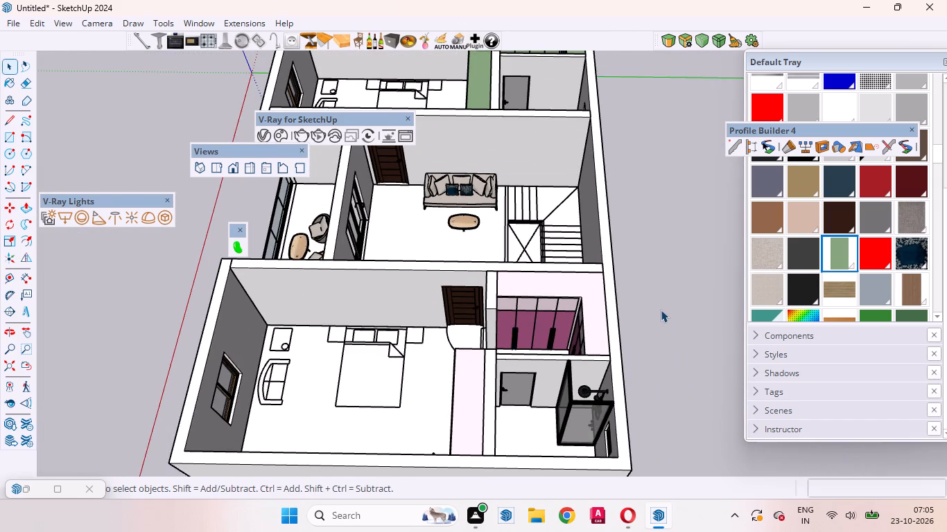
Select the black half-round handle lying on the bedroom floor in front of the side wardrobe.
{"action": "scroll", "coordinate": [541, 339], "scroll_direction": "up", "scroll_amount": 6}
{"action": "middle_click_drag", "start_coordinate": [656, 412], "coordinate": [892, 439]}
{"action": "scroll", "coordinate": [823, 406], "scroll_direction": "down", "scroll_amount": 2}
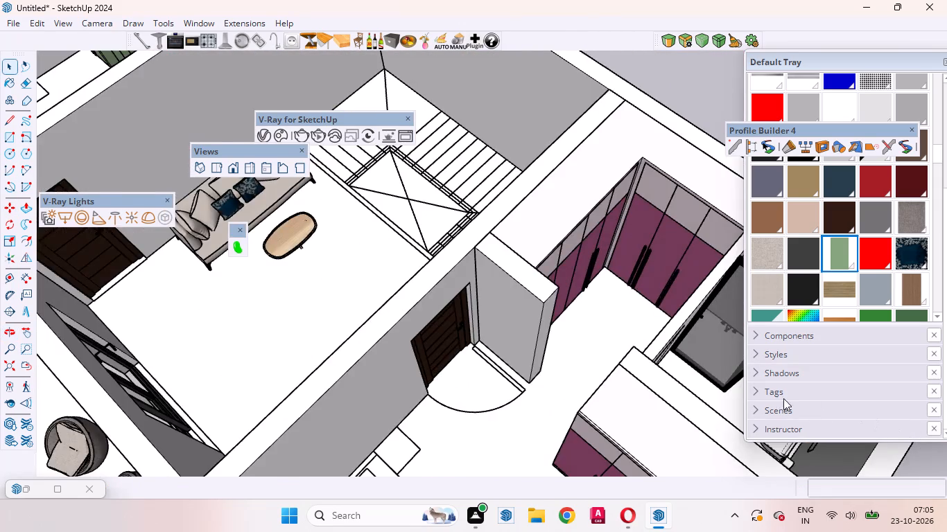
{"action": "scroll", "coordinate": [783, 398], "scroll_direction": "down", "scroll_amount": 3}
{"action": "scroll", "coordinate": [615, 313], "scroll_direction": "down", "scroll_amount": 7}
{"action": "scroll", "coordinate": [605, 453], "scroll_direction": "up", "scroll_amount": 11}
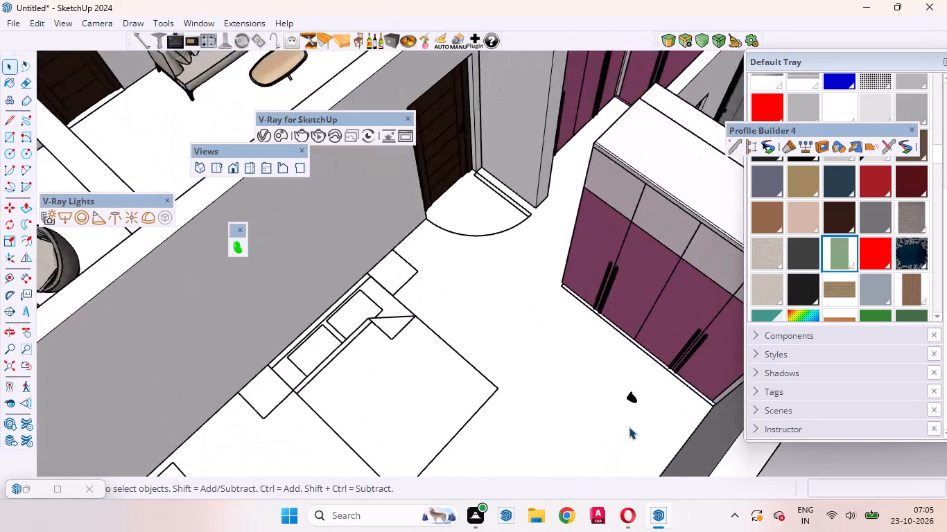
{"action": "scroll", "coordinate": [629, 427], "scroll_direction": "up", "scroll_amount": 9}
{"action": "middle_click_drag", "start_coordinate": [646, 408], "coordinate": [692, 312]}
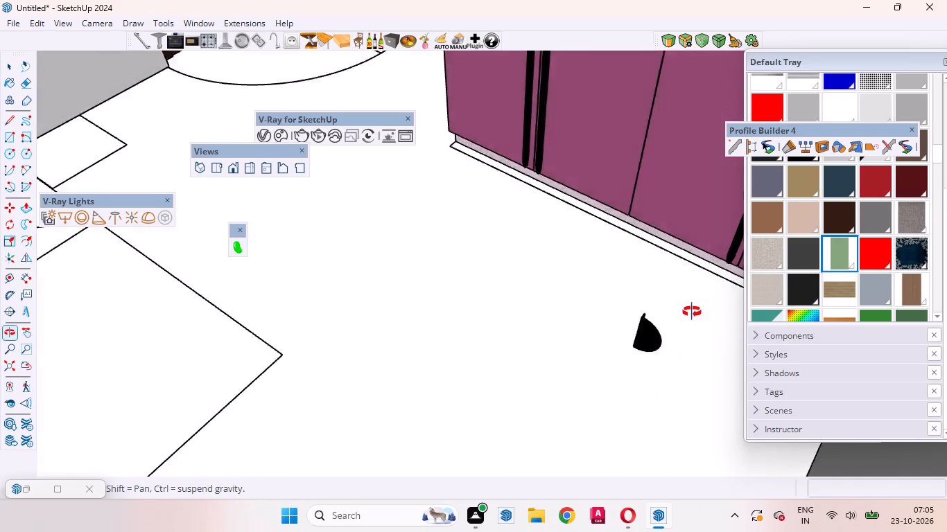
{"action": "middle_click_drag", "start_coordinate": [692, 312], "coordinate": [711, 299]}
{"action": "scroll", "coordinate": [673, 325], "scroll_direction": "down", "scroll_amount": 4}
{"action": "left_click", "coordinate": [659, 314]}
{"action": "scroll", "coordinate": [660, 315], "scroll_direction": "up", "scroll_amount": 4}
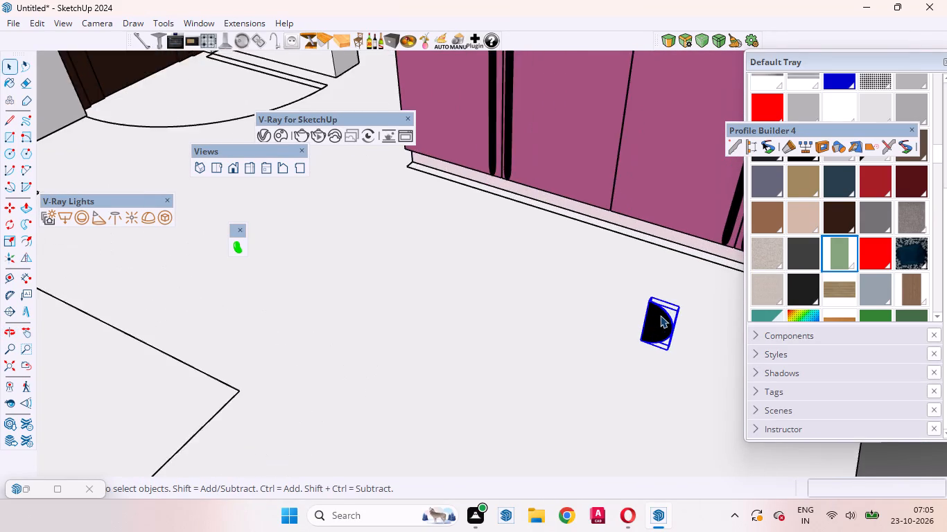
{"action": "scroll", "coordinate": [660, 315], "scroll_direction": "up", "scroll_amount": 1}
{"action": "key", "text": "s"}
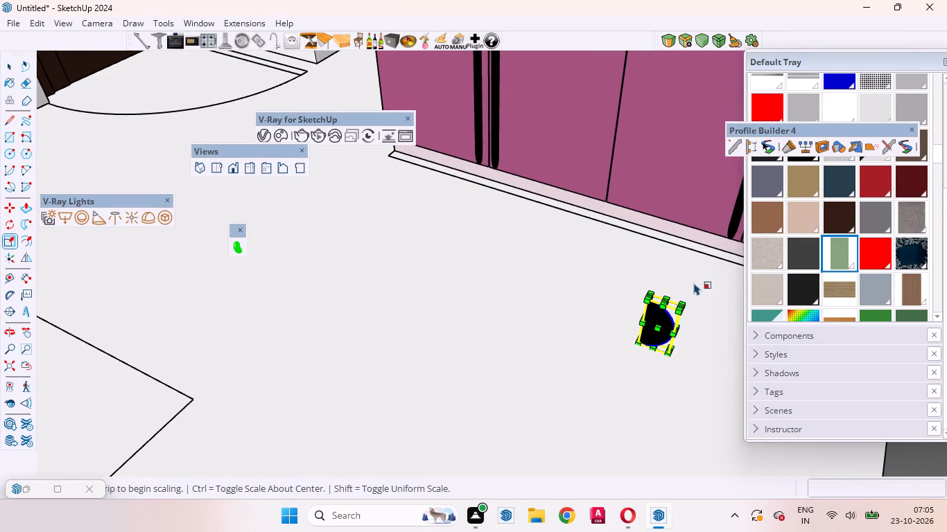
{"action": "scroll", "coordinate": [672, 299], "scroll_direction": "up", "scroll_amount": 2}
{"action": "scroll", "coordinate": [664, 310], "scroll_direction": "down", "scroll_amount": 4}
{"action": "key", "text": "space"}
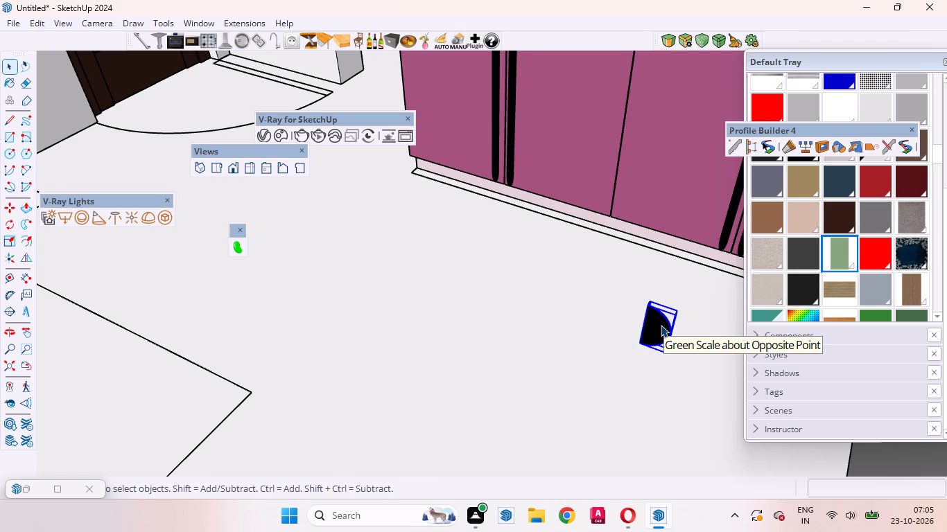
Move the half-round handle about 7' 11 3/8" onto the side wardrobe's upper shutter, at its lower corner beside the first door-pair joint.
{"action": "key", "text": "m"}
{"action": "scroll", "coordinate": [510, 325], "scroll_direction": "up", "scroll_amount": 3}
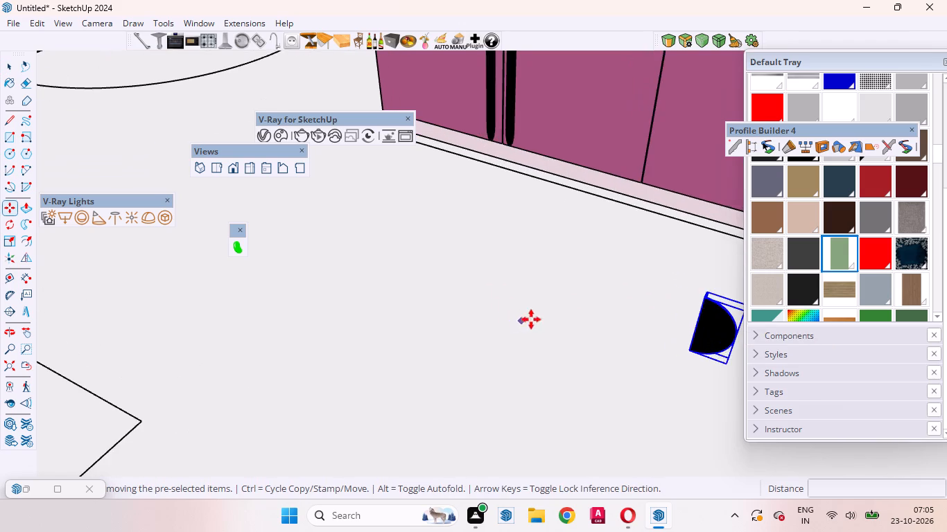
{"action": "middle_click_drag", "start_coordinate": [580, 339], "coordinate": [724, 482]}
{"action": "scroll", "coordinate": [724, 482], "scroll_direction": "down", "scroll_amount": 4}
{"action": "scroll", "coordinate": [596, 347], "scroll_direction": "up", "scroll_amount": 4}
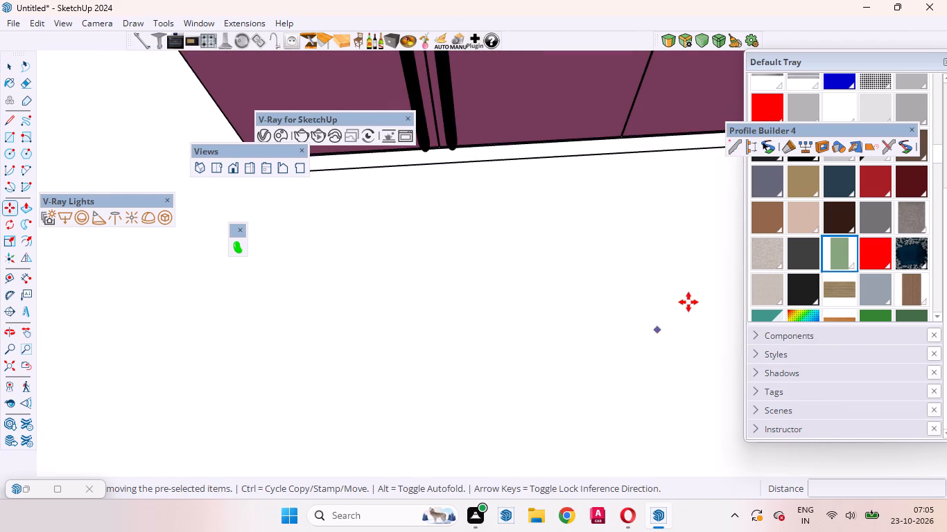
{"action": "scroll", "coordinate": [559, 321], "scroll_direction": "down", "scroll_amount": 4}
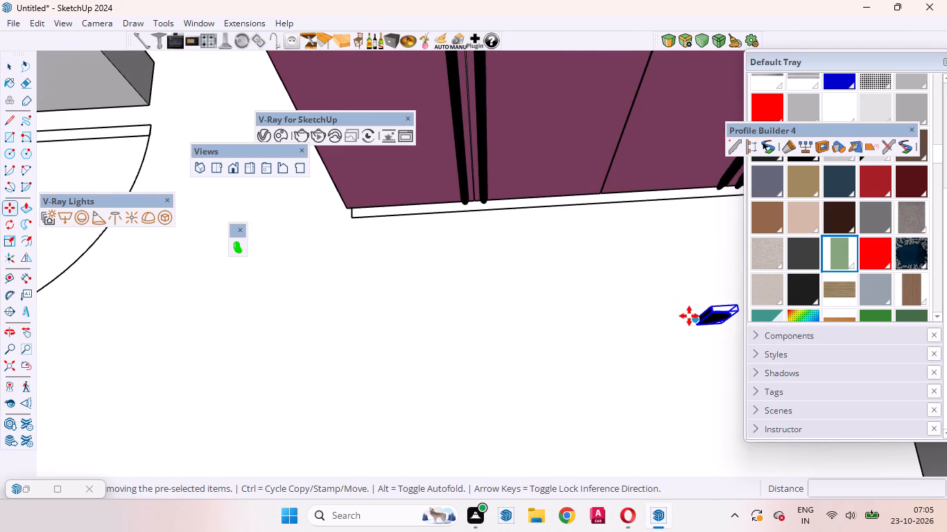
{"action": "left_click", "coordinate": [690, 316]}
{"action": "scroll", "coordinate": [647, 308], "scroll_direction": "down", "scroll_amount": 8}
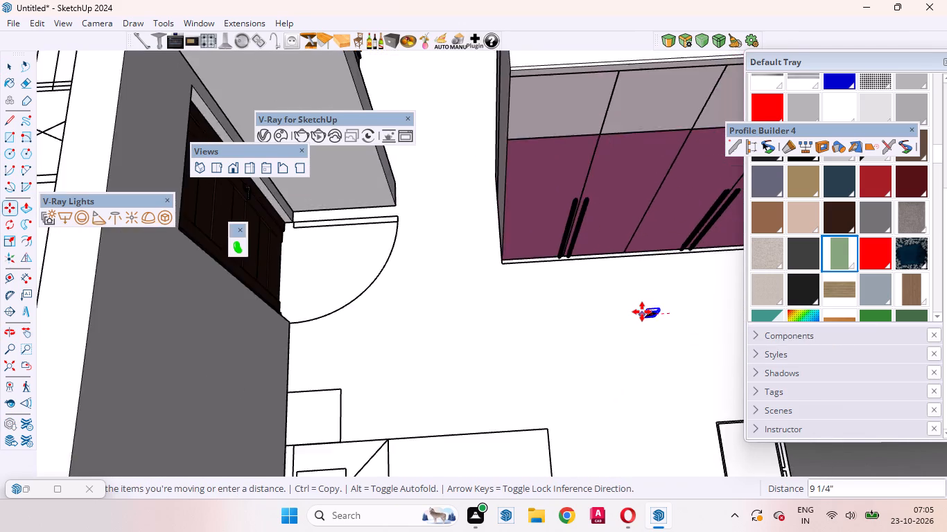
{"action": "scroll", "coordinate": [642, 312], "scroll_direction": "down", "scroll_amount": 5}
{"action": "scroll", "coordinate": [671, 208], "scroll_direction": "up", "scroll_amount": 3}
{"action": "middle_click_drag", "start_coordinate": [677, 215], "coordinate": [655, 206]}
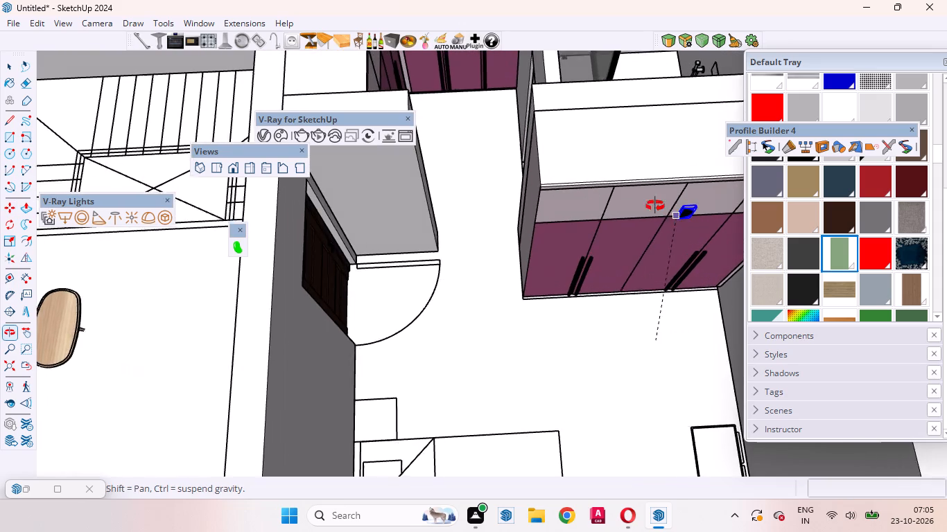
{"action": "middle_click_drag", "start_coordinate": [655, 206], "coordinate": [537, 114]}
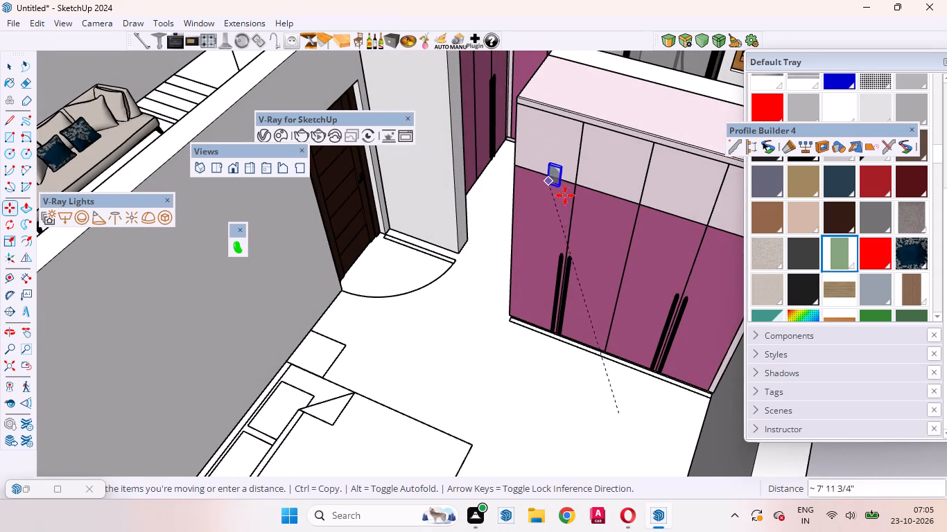
{"action": "scroll", "coordinate": [592, 181], "scroll_direction": "up", "scroll_amount": 19}
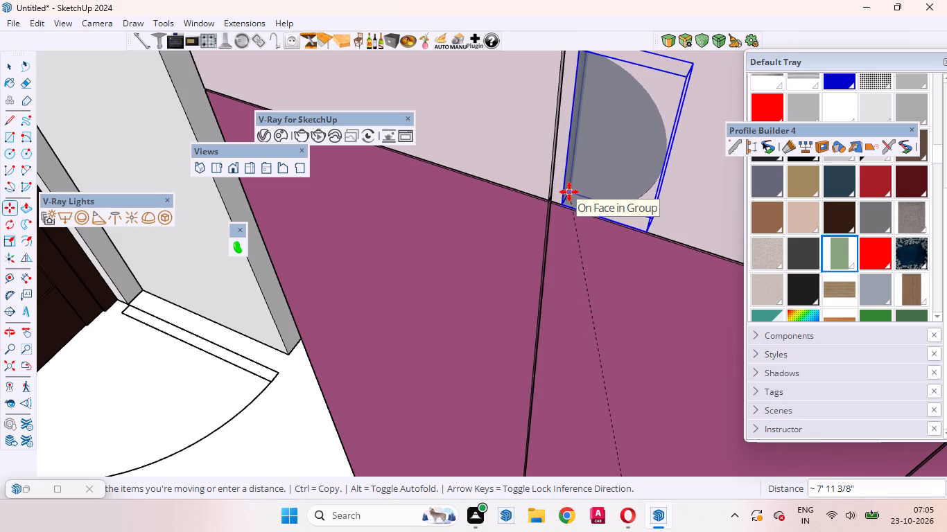
{"action": "left_click", "coordinate": [568, 192]}
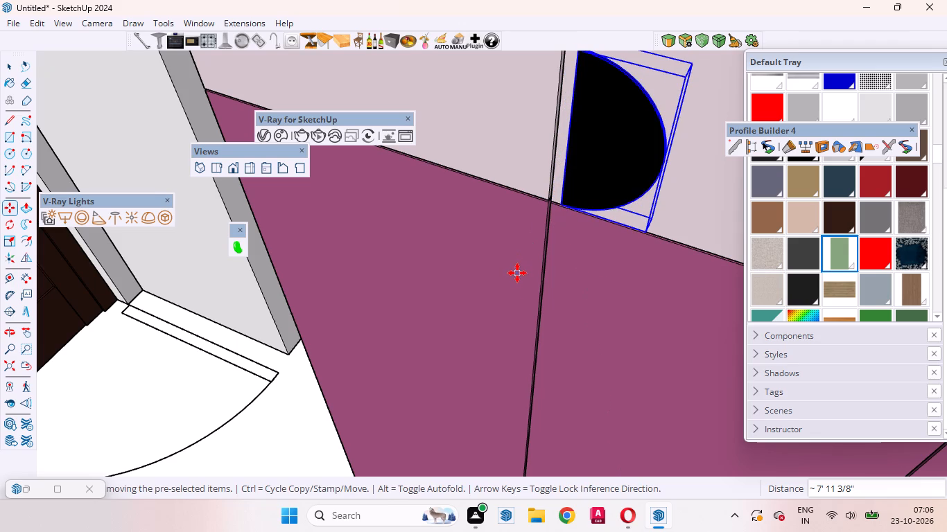
{"action": "key", "text": "space"}
Shrink the half-round handle uniformly, and reduce its height along the blue axis by a scale of about 0.89.
{"action": "scroll", "coordinate": [557, 278], "scroll_direction": "down", "scroll_amount": 6}
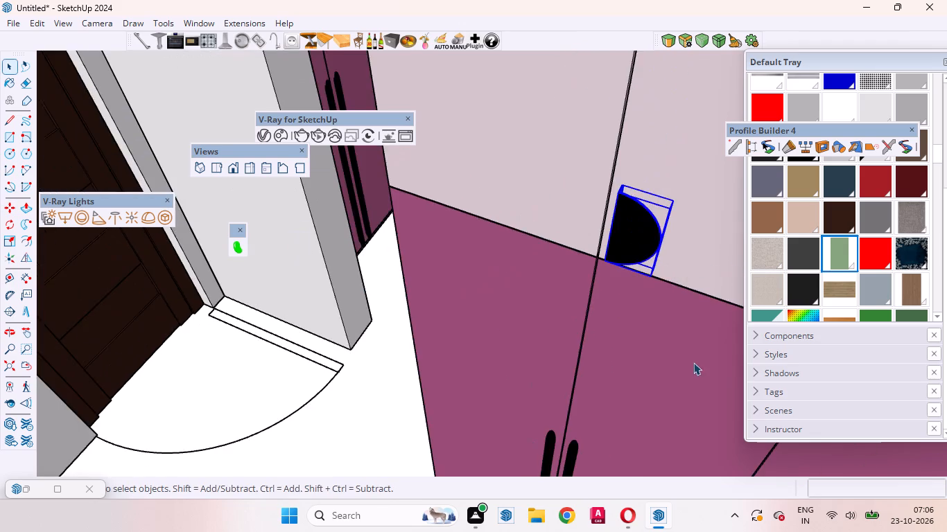
{"action": "scroll", "coordinate": [688, 355], "scroll_direction": "down", "scroll_amount": 5}
{"action": "middle_click_drag", "start_coordinate": [672, 349], "coordinate": [677, 281]}
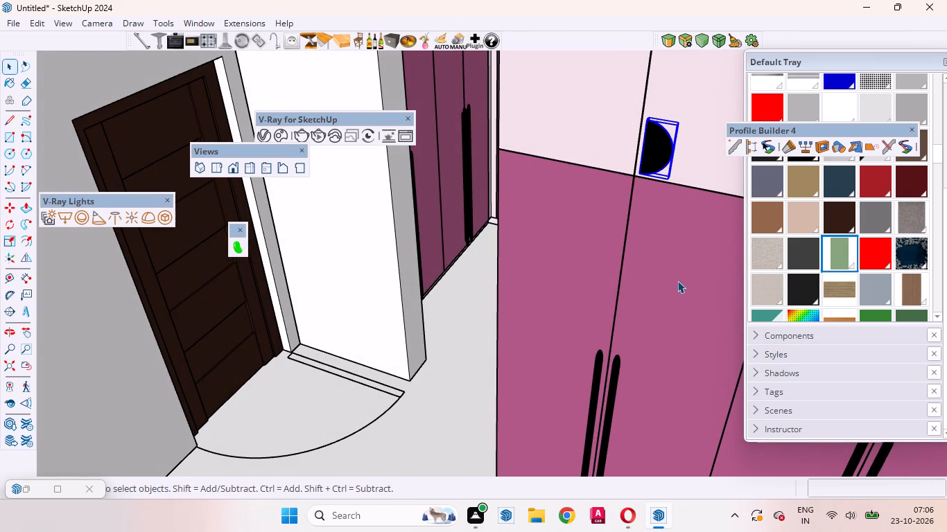
{"action": "key", "text": "s"}
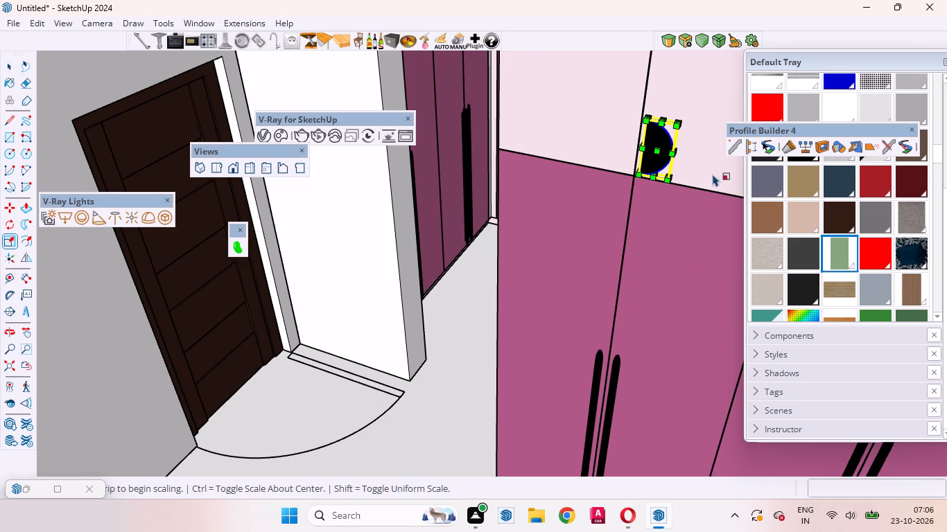
{"action": "left_click_drag", "start_coordinate": [681, 130], "coordinate": [674, 136]}
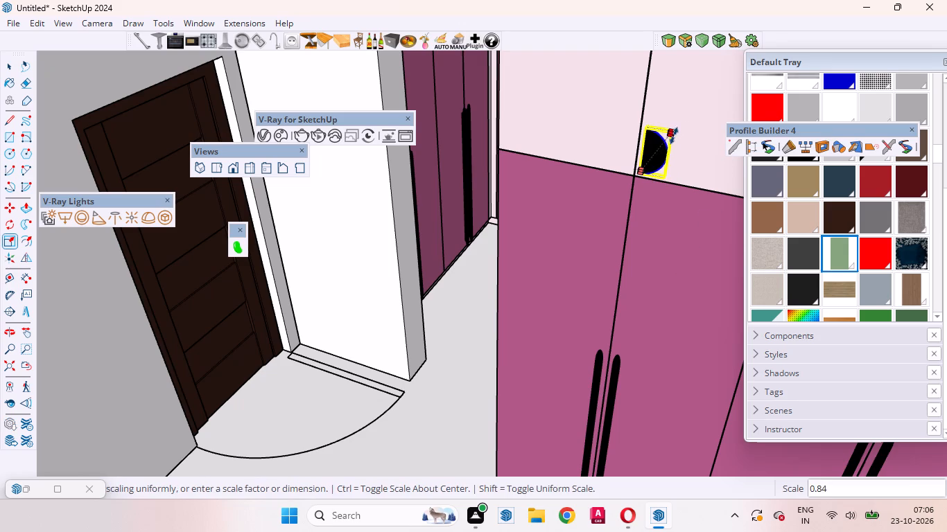
{"action": "left_click_drag", "start_coordinate": [674, 136], "coordinate": [662, 154]}
{"action": "scroll", "coordinate": [662, 157], "scroll_direction": "up", "scroll_amount": 10}
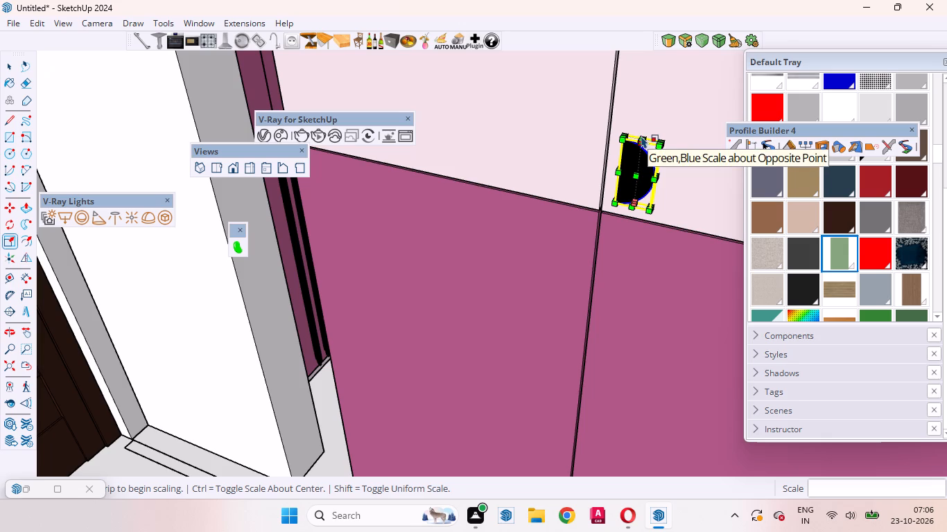
{"action": "left_click", "coordinate": [641, 134]}
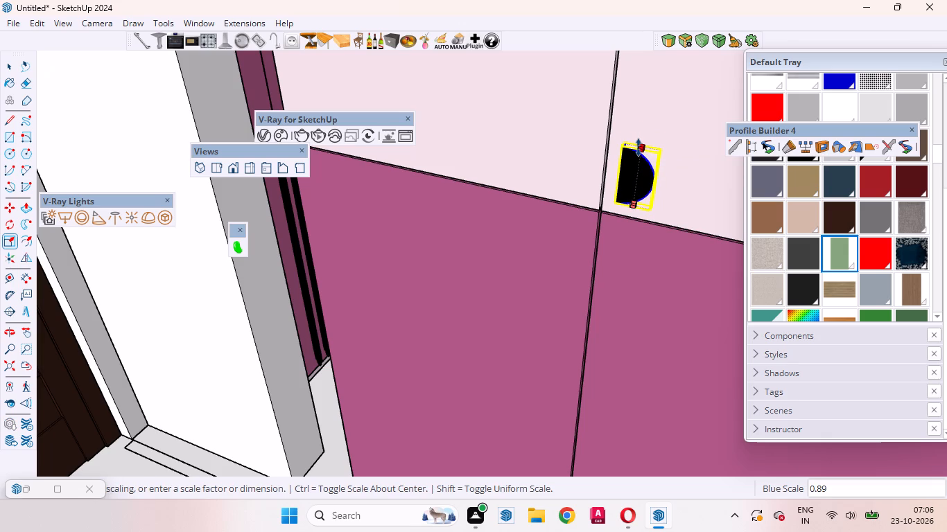
{"action": "left_click", "coordinate": [638, 148]}
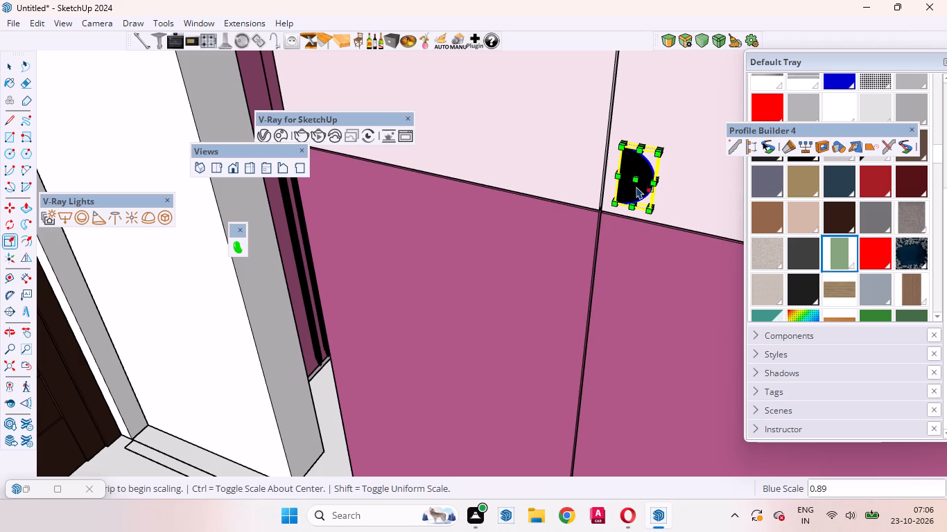
{"action": "key", "text": "space"}
Copy the half-round handle about 2 3/4" across the joint onto the adjacent upper shutter.
{"action": "scroll", "coordinate": [582, 155], "scroll_direction": "up", "scroll_amount": 9}
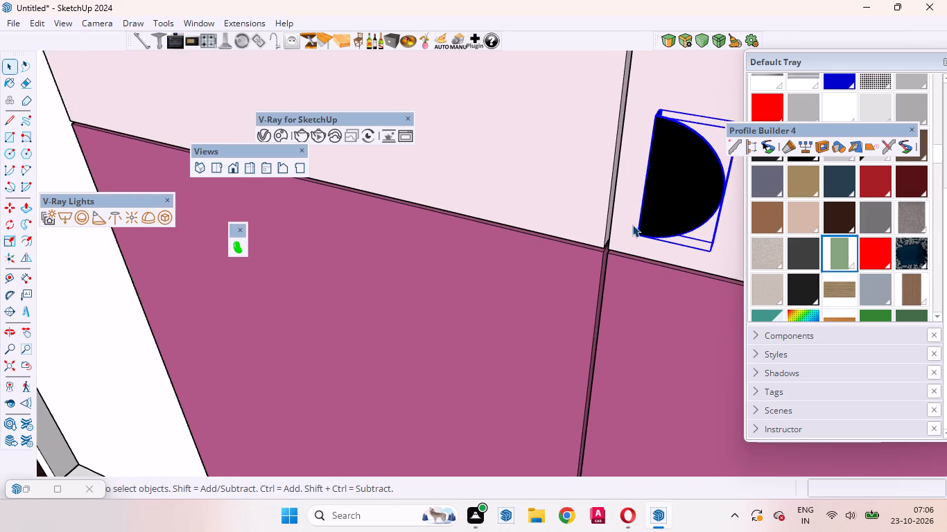
{"action": "key", "text": "m"}
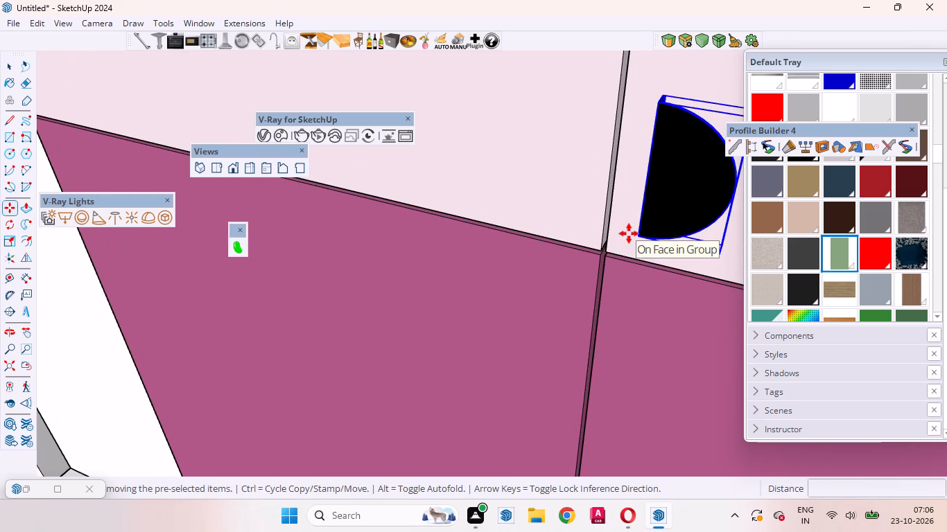
{"action": "left_click", "coordinate": [662, 326]}
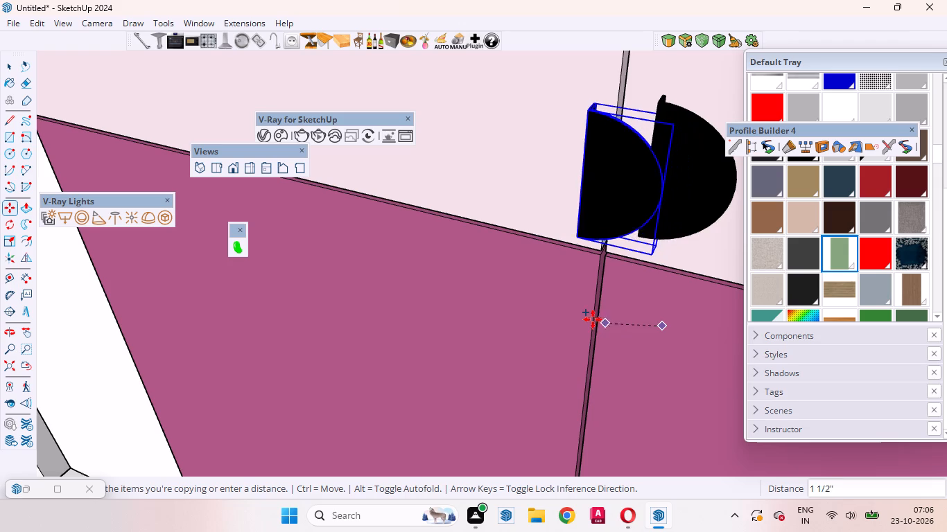
{"action": "left_click", "coordinate": [558, 305]}
{"action": "key", "text": "space"}
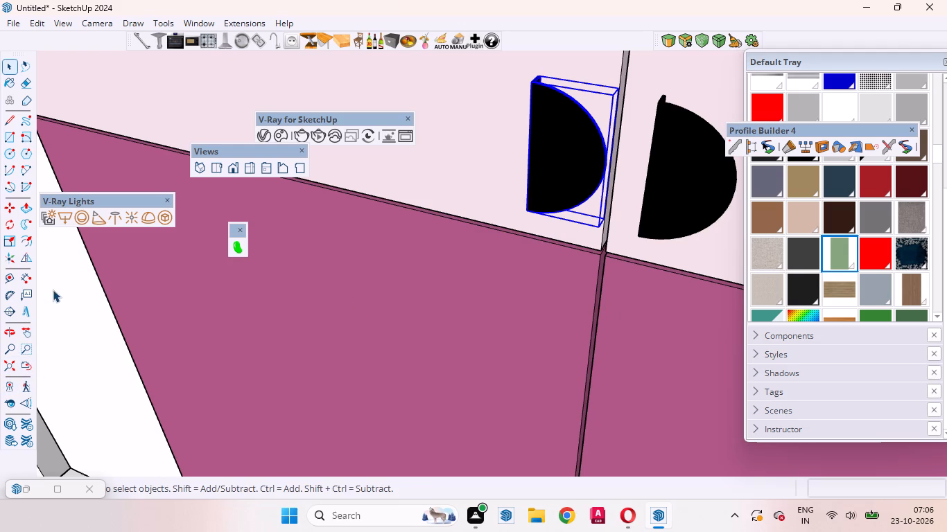
Flip the copied half-round handle about the red plane so its flat side faces the shutter joint.
{"action": "left_click", "coordinate": [28, 263]}
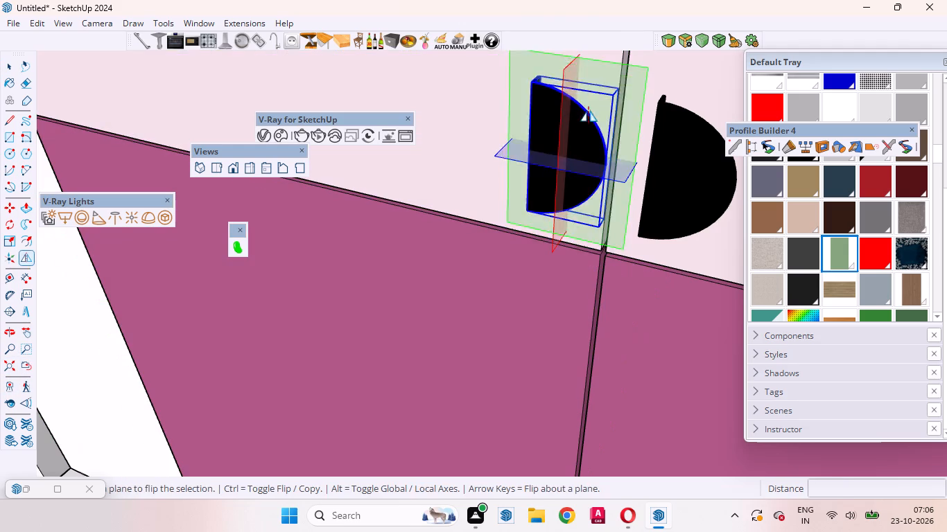
{"action": "left_click", "coordinate": [562, 118]}
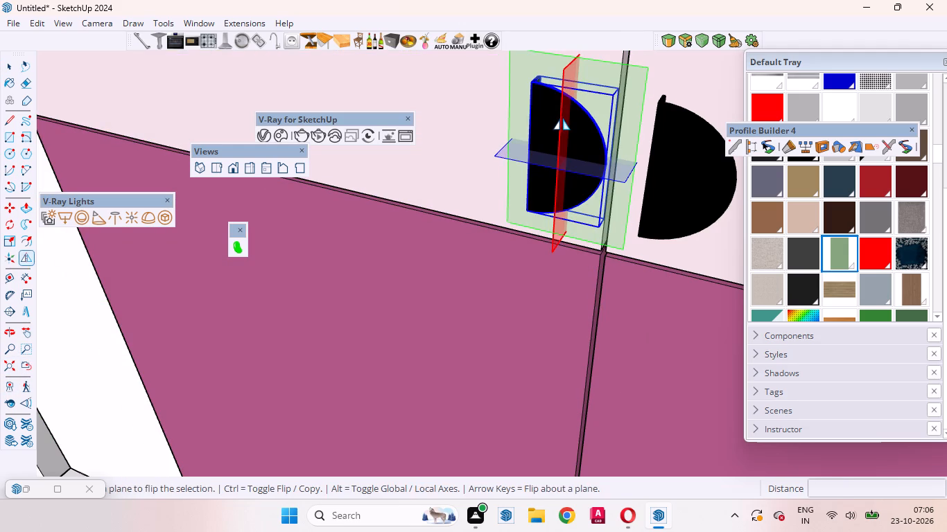
{"action": "key", "text": "space"}
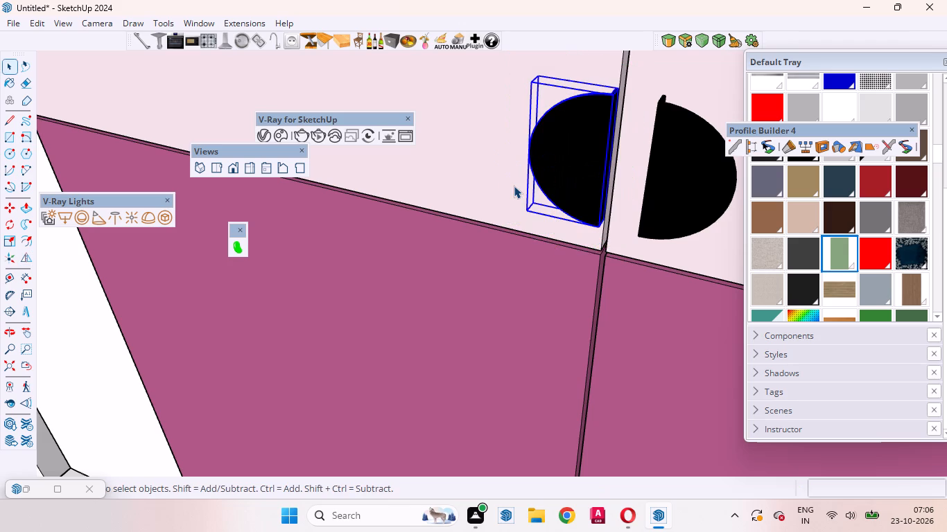
Move the flipped handle about 9/16" away from the joint to balance the pair on the upper shutters.
{"action": "key", "text": "m"}
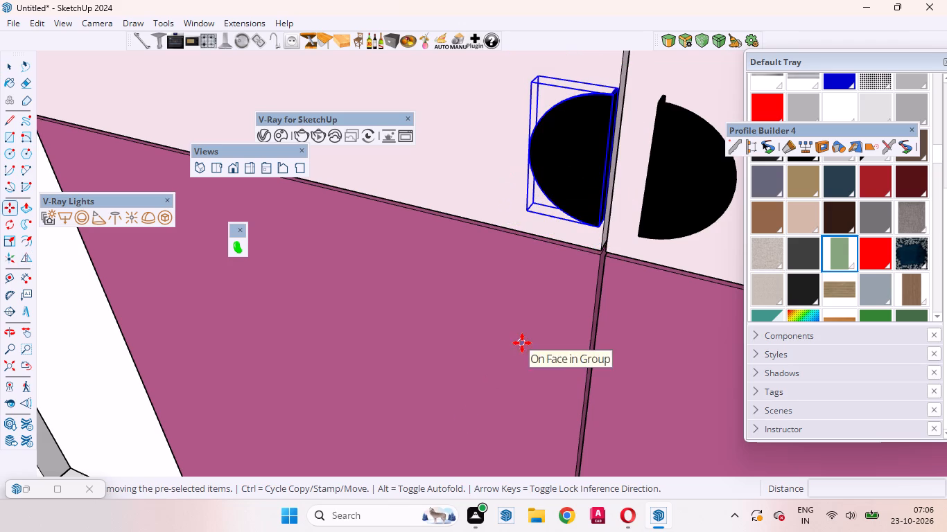
{"action": "left_click", "coordinate": [523, 341]}
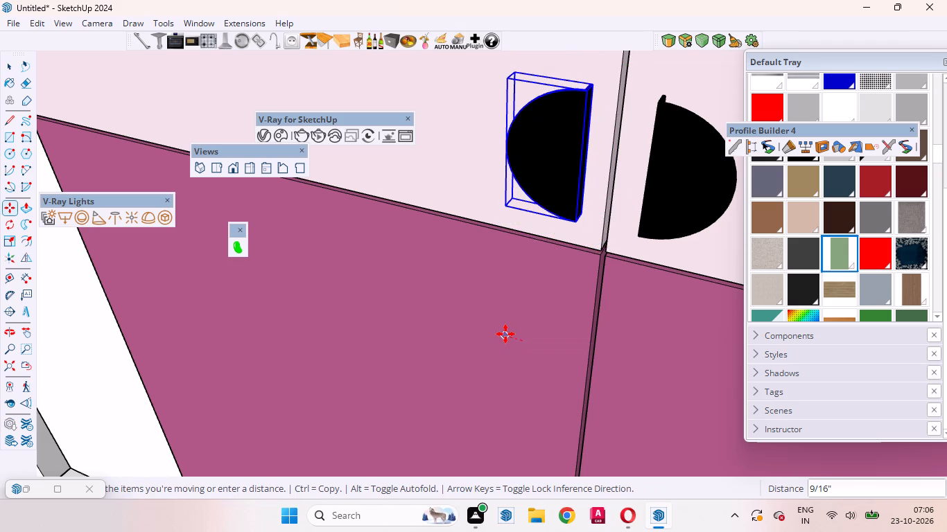
{"action": "left_click", "coordinate": [506, 334]}
{"action": "scroll", "coordinate": [580, 348], "scroll_direction": "down", "scroll_amount": 13}
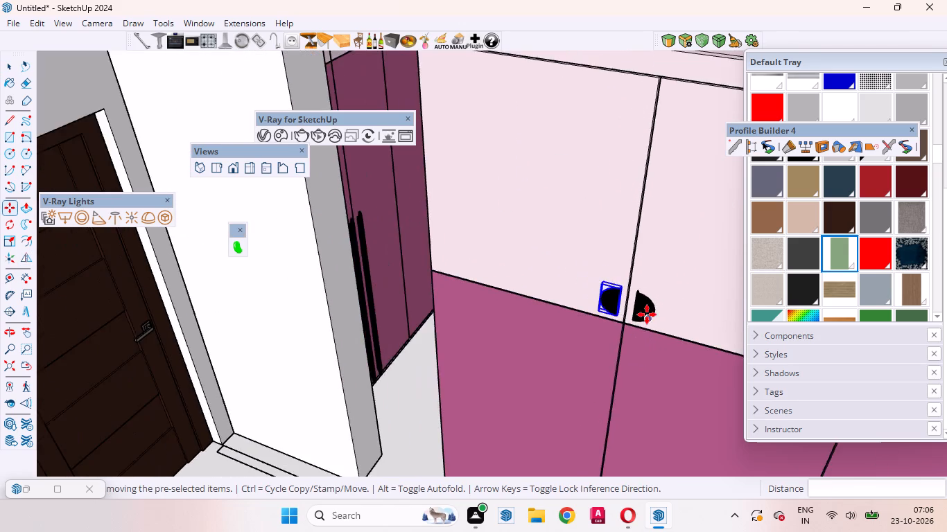
{"action": "scroll", "coordinate": [647, 314], "scroll_direction": "down", "scroll_amount": 9}
{"action": "middle_click_drag", "start_coordinate": [607, 313], "coordinate": [629, 293]}
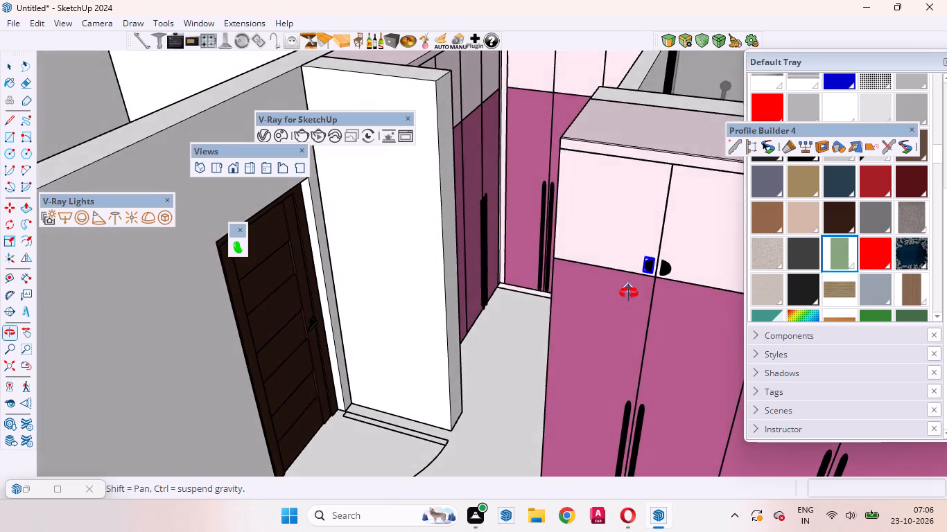
{"action": "middle_click_drag", "start_coordinate": [629, 293], "coordinate": [637, 273]}
{"action": "scroll", "coordinate": [637, 273], "scroll_direction": "down", "scroll_amount": 1}
{"action": "key", "text": "space"}
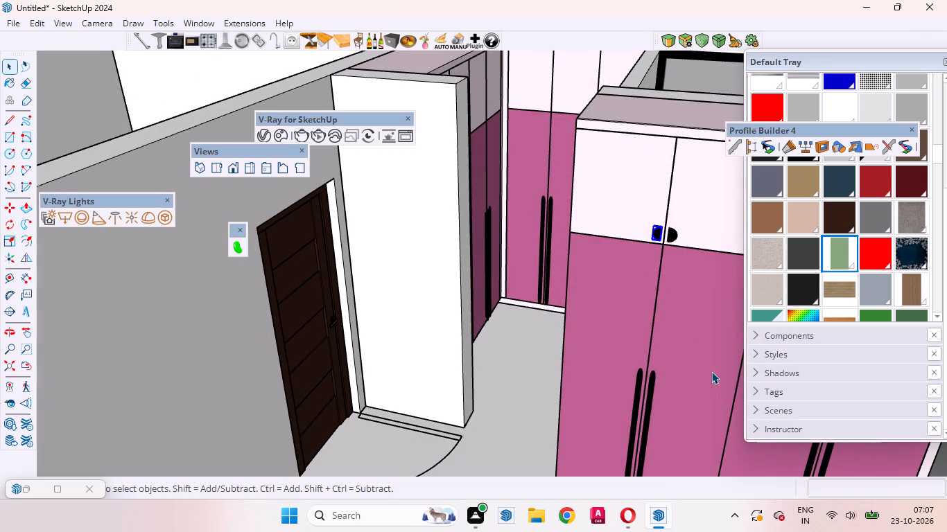
Copy the pair of half-round handles about 3' 5 1/4" along the front wardrobe to the joint of the other two upper shutters.
{"action": "left_click", "coordinate": [675, 240], "text": "ctrl"}
{"action": "scroll", "coordinate": [659, 236], "scroll_direction": "up", "scroll_amount": 18, "text": "ctrl"}
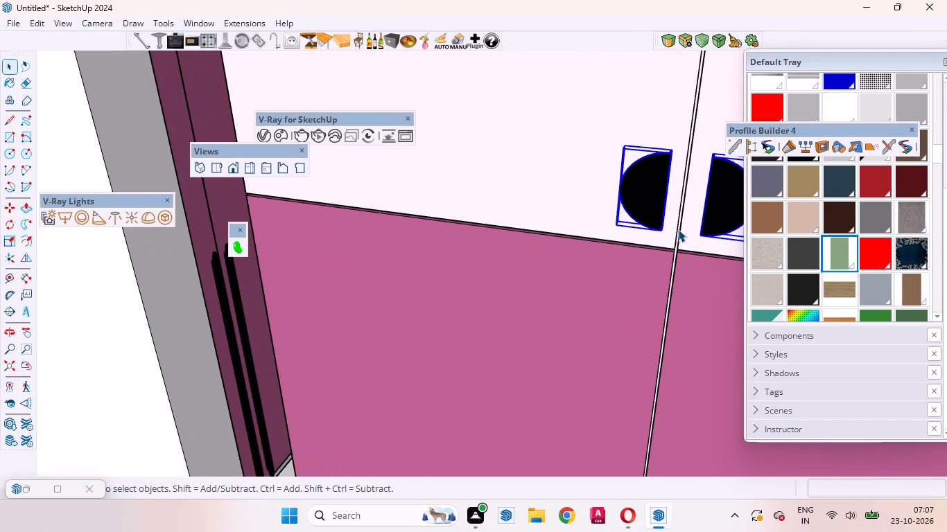
{"action": "key", "text": "m"}
{"action": "scroll", "coordinate": [675, 258], "scroll_direction": "up", "scroll_amount": 8}
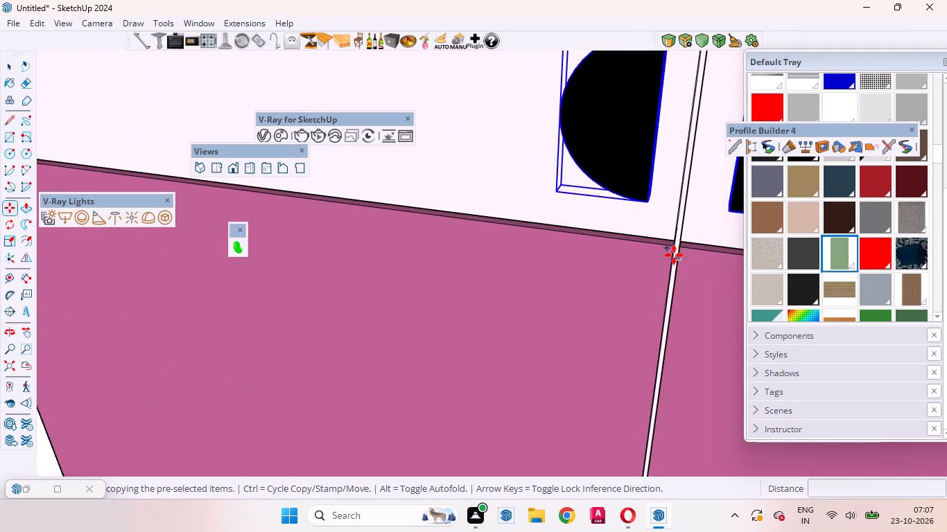
{"action": "scroll", "coordinate": [674, 255], "scroll_direction": "up", "scroll_amount": 3}
{"action": "left_click", "coordinate": [675, 233]}
{"action": "scroll", "coordinate": [700, 257], "scroll_direction": "down", "scroll_amount": 3}
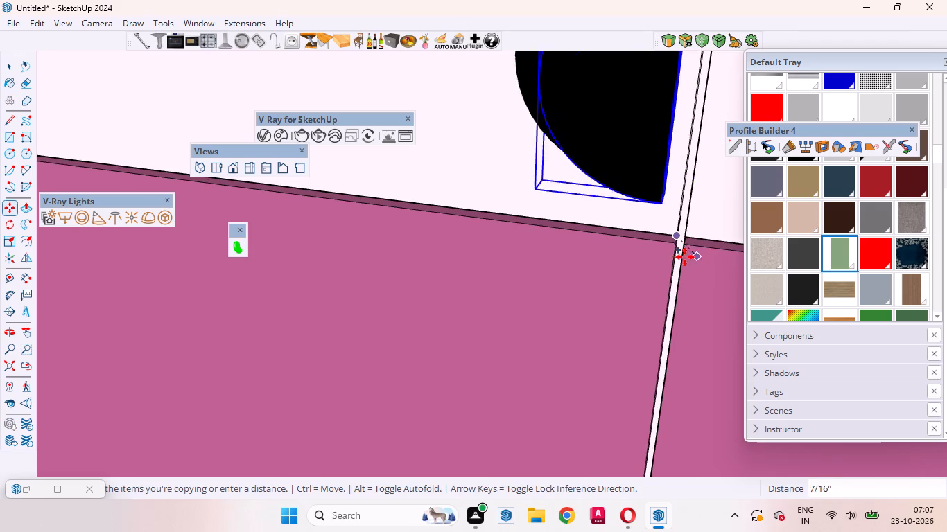
{"action": "scroll", "coordinate": [685, 257], "scroll_direction": "down", "scroll_amount": 20}
{"action": "scroll", "coordinate": [685, 257], "scroll_direction": "down", "scroll_amount": 12}
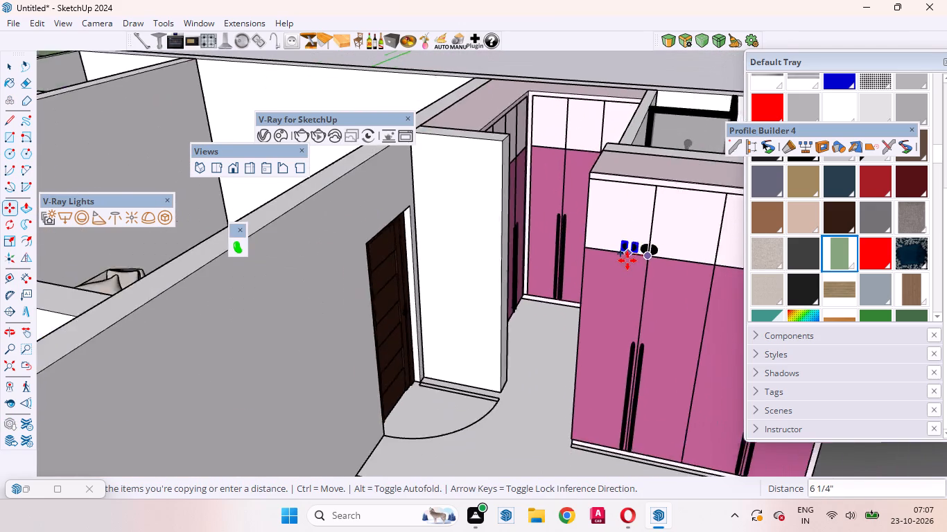
{"action": "scroll", "coordinate": [627, 260], "scroll_direction": "down", "scroll_amount": 10}
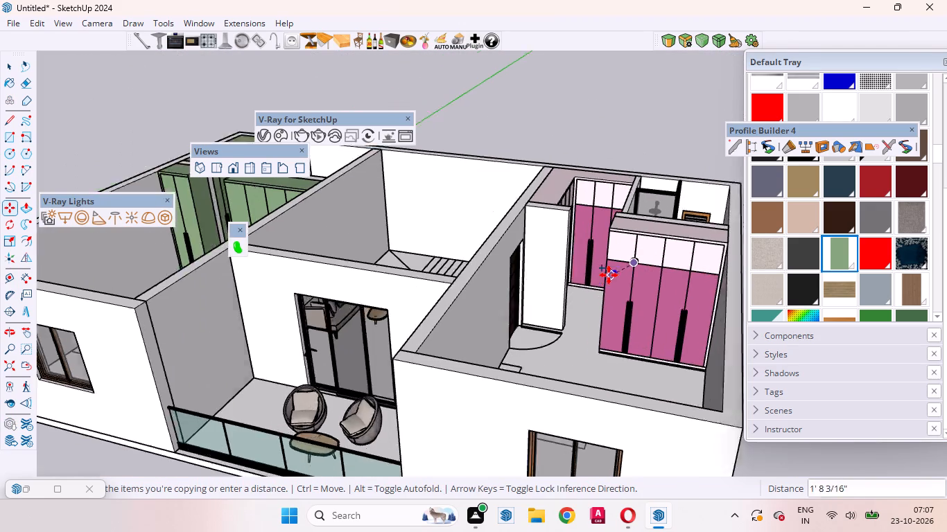
{"action": "scroll", "coordinate": [711, 274], "scroll_direction": "up", "scroll_amount": 20}
{"action": "scroll", "coordinate": [711, 274], "scroll_direction": "up", "scroll_amount": 2}
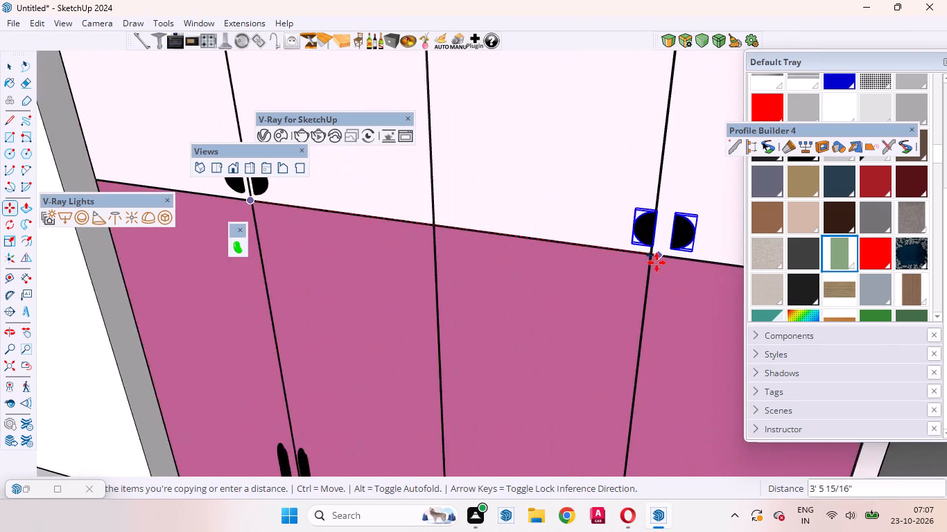
{"action": "scroll", "coordinate": [654, 262], "scroll_direction": "up", "scroll_amount": 6}
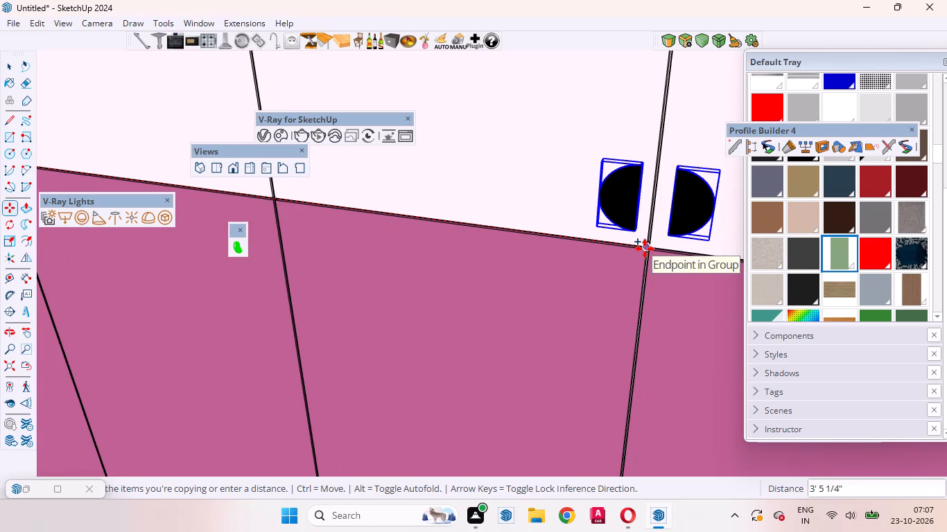
{"action": "left_click", "coordinate": [645, 249]}
{"action": "scroll", "coordinate": [648, 277], "scroll_direction": "down", "scroll_amount": 20}
{"action": "scroll", "coordinate": [648, 277], "scroll_direction": "down", "scroll_amount": 6}
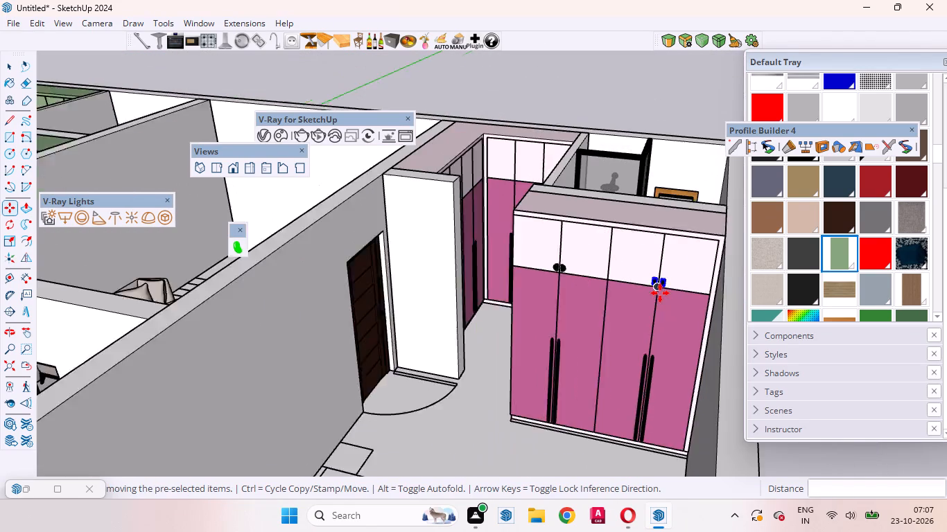
{"action": "key", "text": "space"}
{"action": "scroll", "coordinate": [658, 279], "scroll_direction": "down", "scroll_amount": 5}
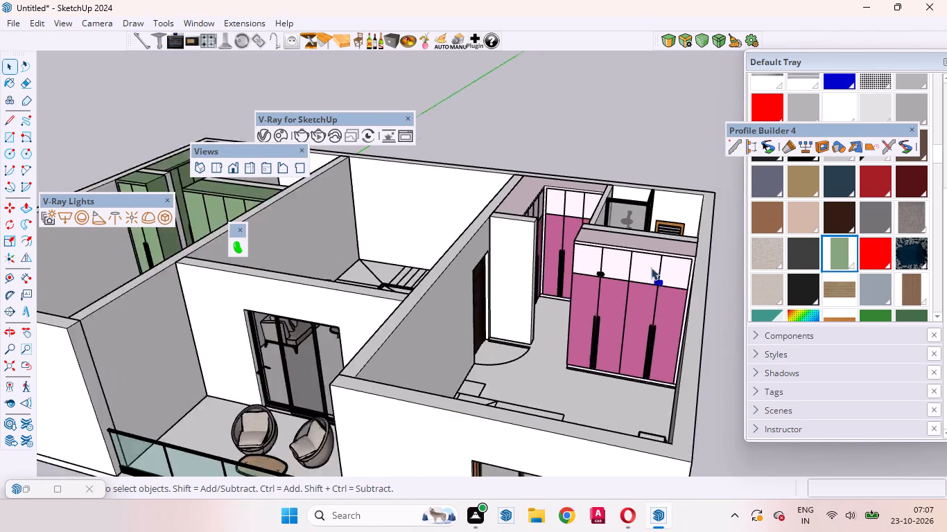
{"action": "scroll", "coordinate": [651, 267], "scroll_direction": "down", "scroll_amount": 5}
{"action": "left_click", "coordinate": [696, 332]}
Inspect the handles on the purple-fronted wardrobes and compare them with the rest of the floor from several angles.
{"action": "scroll", "coordinate": [673, 281], "scroll_direction": "up", "scroll_amount": 6}
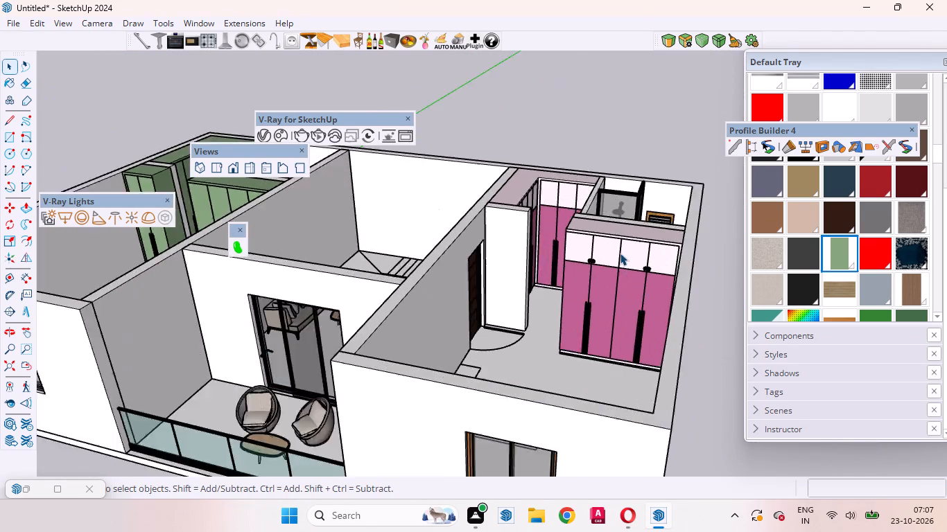
{"action": "scroll", "coordinate": [620, 253], "scroll_direction": "up", "scroll_amount": 8}
{"action": "middle_click_drag", "start_coordinate": [632, 320], "coordinate": [625, 301]}
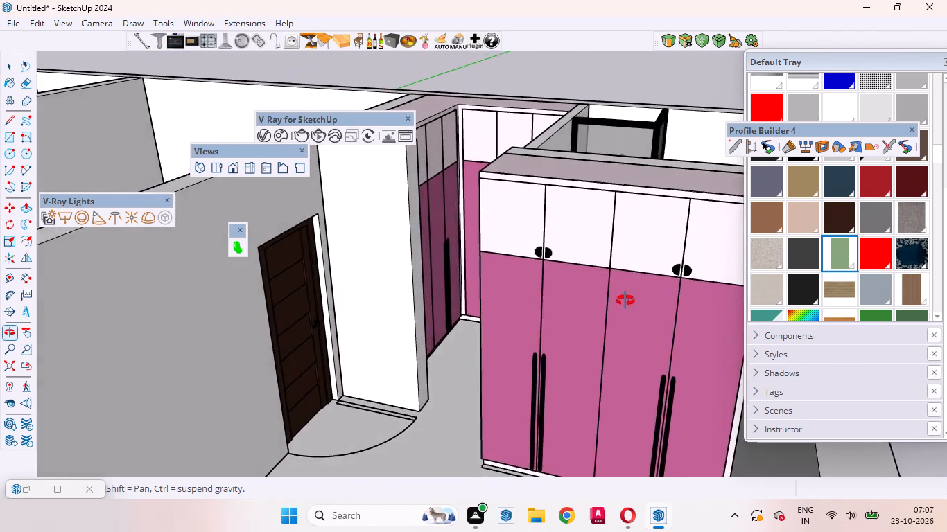
{"action": "middle_click_drag", "start_coordinate": [625, 301], "coordinate": [672, 348]}
{"action": "scroll", "coordinate": [675, 346], "scroll_direction": "down", "scroll_amount": 5}
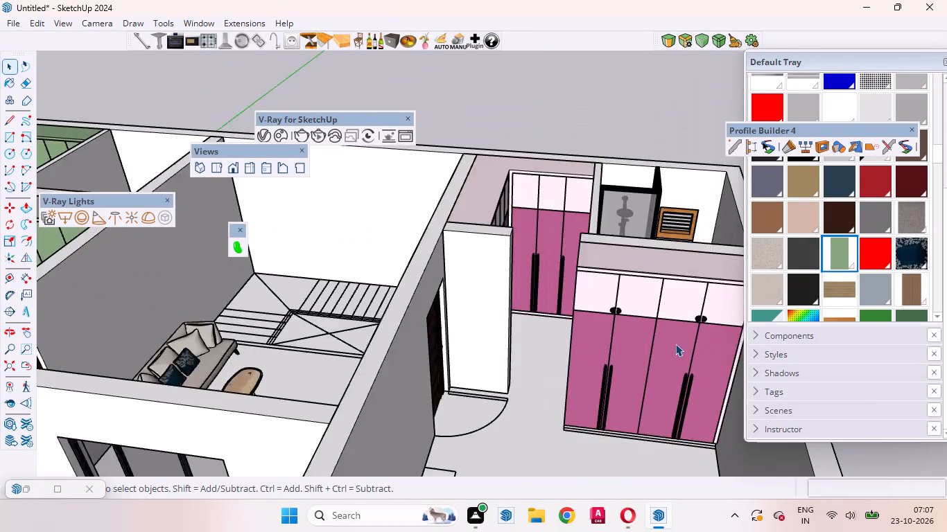
{"action": "scroll", "coordinate": [675, 344], "scroll_direction": "down", "scroll_amount": 6}
{"action": "middle_click_drag", "start_coordinate": [675, 340], "coordinate": [647, 404]}
{"action": "scroll", "coordinate": [712, 377], "scroll_direction": "down", "scroll_amount": 5}
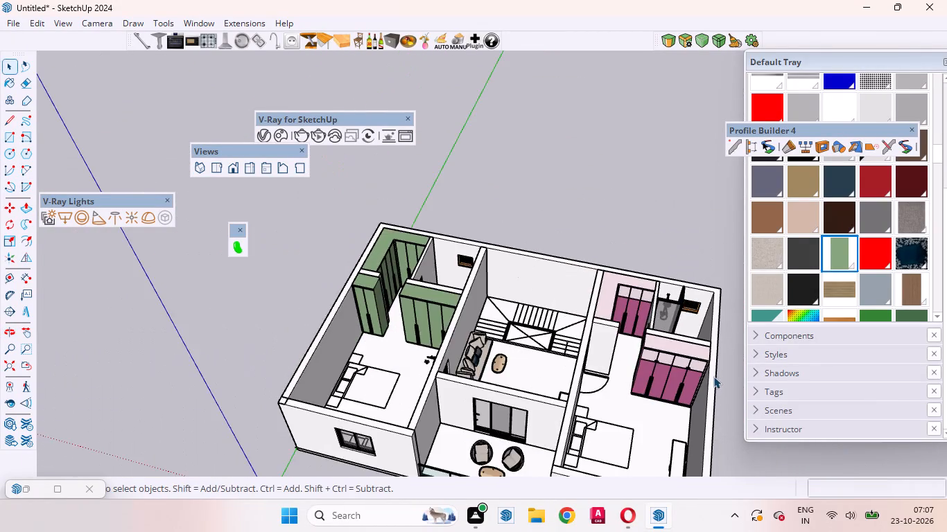
{"action": "scroll", "coordinate": [713, 371], "scroll_direction": "down", "scroll_amount": 5}
{"action": "scroll", "coordinate": [668, 394], "scroll_direction": "up", "scroll_amount": 5}
{"action": "middle_click_drag", "start_coordinate": [733, 400], "coordinate": [634, 377]}
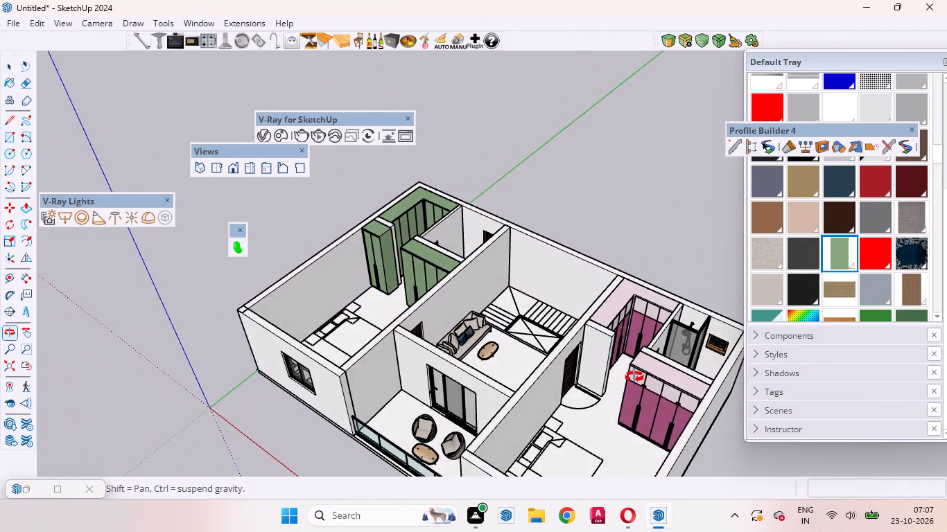
{"action": "middle_click_drag", "start_coordinate": [634, 377], "coordinate": [655, 398]}
{"action": "scroll", "coordinate": [667, 386], "scroll_direction": "up", "scroll_amount": 19}
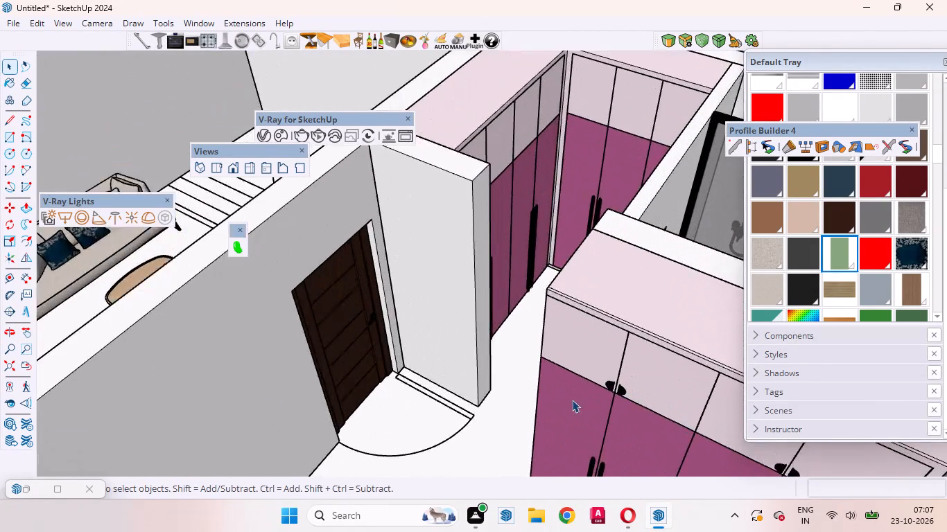
{"action": "scroll", "coordinate": [572, 400], "scroll_direction": "up", "scroll_amount": 2}
{"action": "middle_click_drag", "start_coordinate": [652, 382], "coordinate": [697, 354]}
{"action": "scroll", "coordinate": [675, 357], "scroll_direction": "down", "scroll_amount": 10}
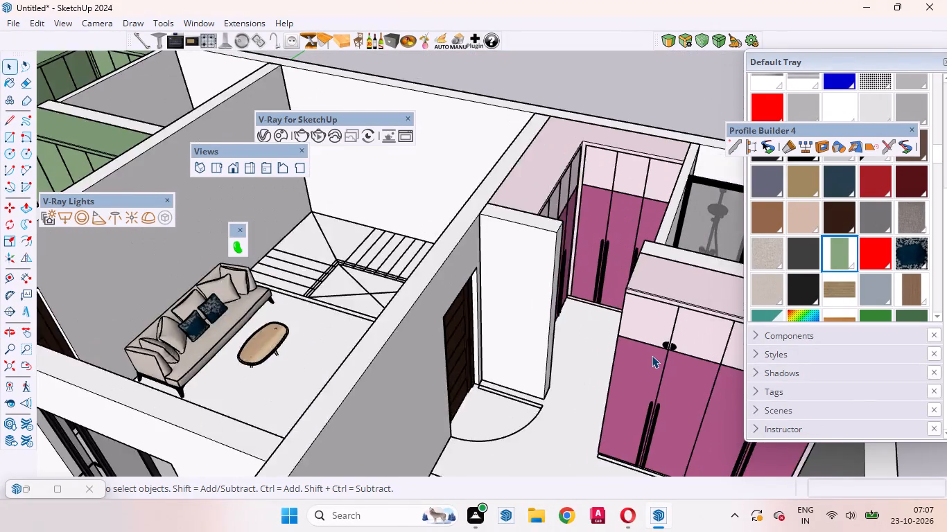
{"action": "scroll", "coordinate": [652, 355], "scroll_direction": "down", "scroll_amount": 5}
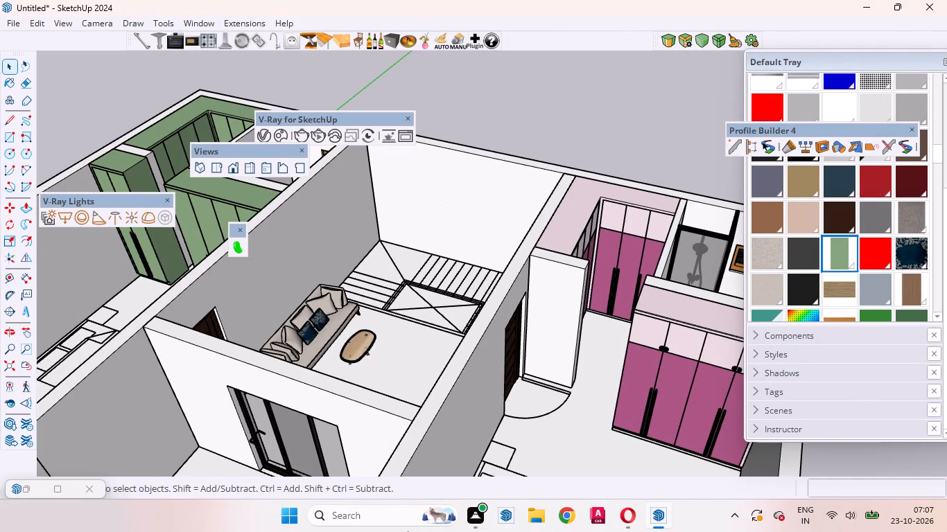
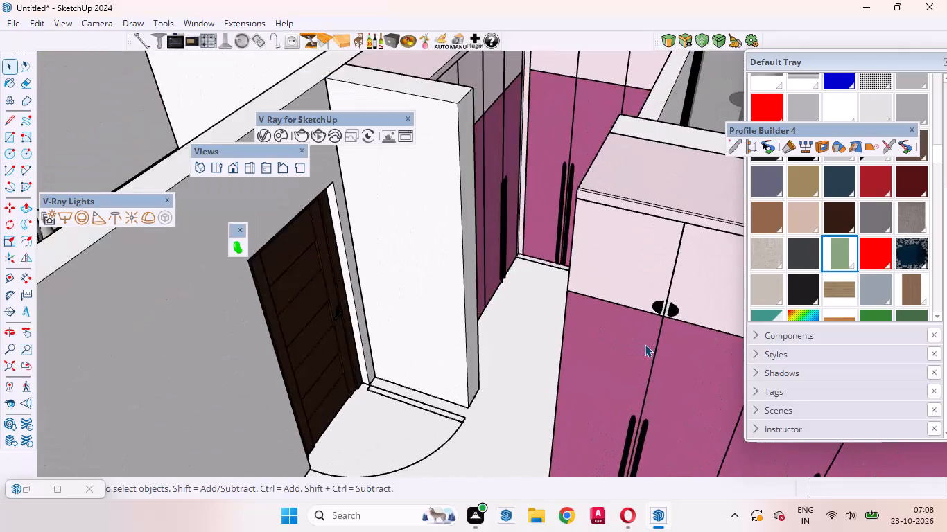
Examine the half-round handle pair on the front wardrobe's upper shutters up close and from several angles.
{"action": "middle_click_drag", "start_coordinate": [648, 342], "coordinate": [635, 304]}
{"action": "scroll", "coordinate": [654, 269], "scroll_direction": "up", "scroll_amount": 3}
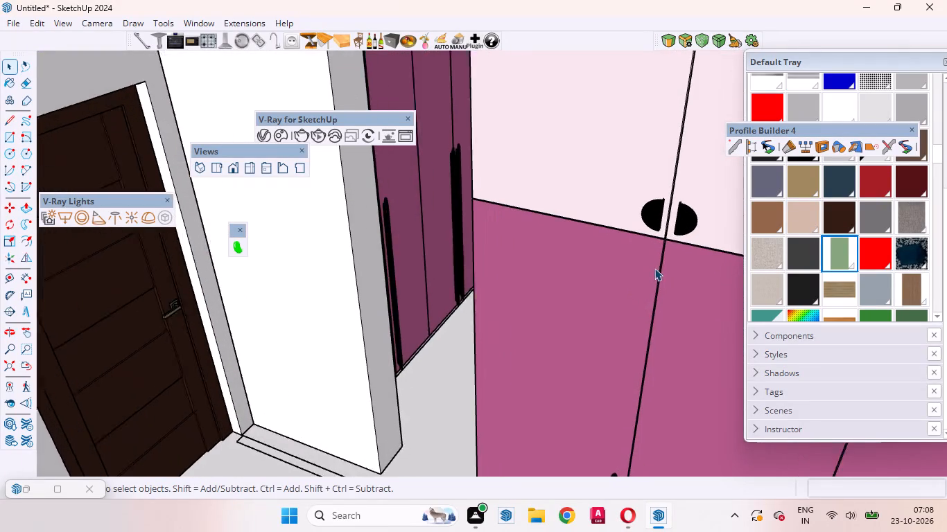
{"action": "scroll", "coordinate": [654, 268], "scroll_direction": "up", "scroll_amount": 2}
{"action": "scroll", "coordinate": [675, 256], "scroll_direction": "down", "scroll_amount": 18}
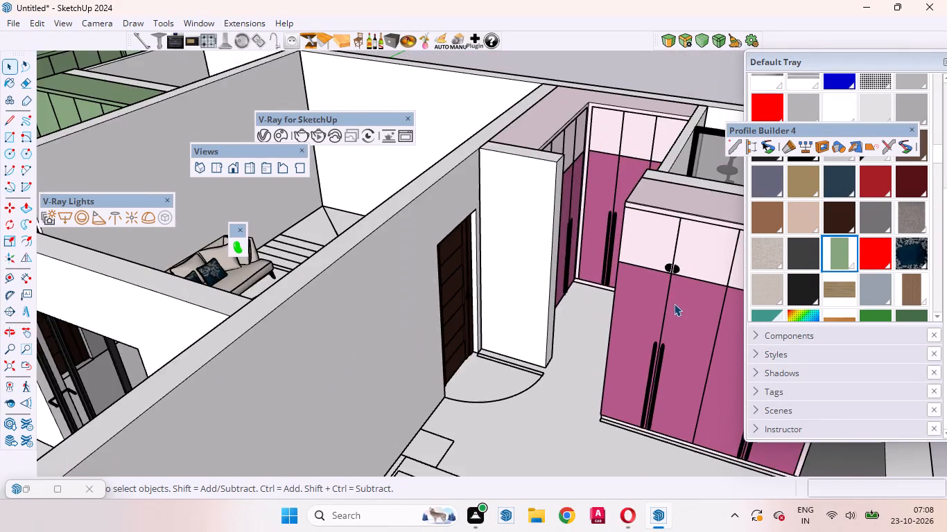
{"action": "scroll", "coordinate": [675, 306], "scroll_direction": "up", "scroll_amount": 6}
{"action": "middle_click_drag", "start_coordinate": [675, 306], "coordinate": [697, 273]}
{"action": "scroll", "coordinate": [703, 219], "scroll_direction": "up", "scroll_amount": 3}
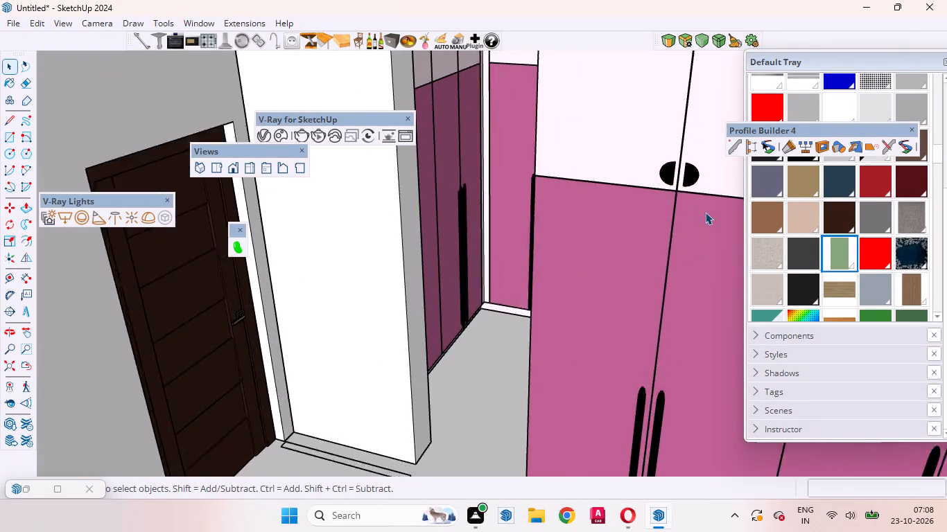
{"action": "scroll", "coordinate": [705, 212], "scroll_direction": "up", "scroll_amount": 7}
{"action": "scroll", "coordinate": [646, 121], "scroll_direction": "up", "scroll_amount": 8}
{"action": "middle_click_drag", "start_coordinate": [661, 225], "coordinate": [631, 261]}
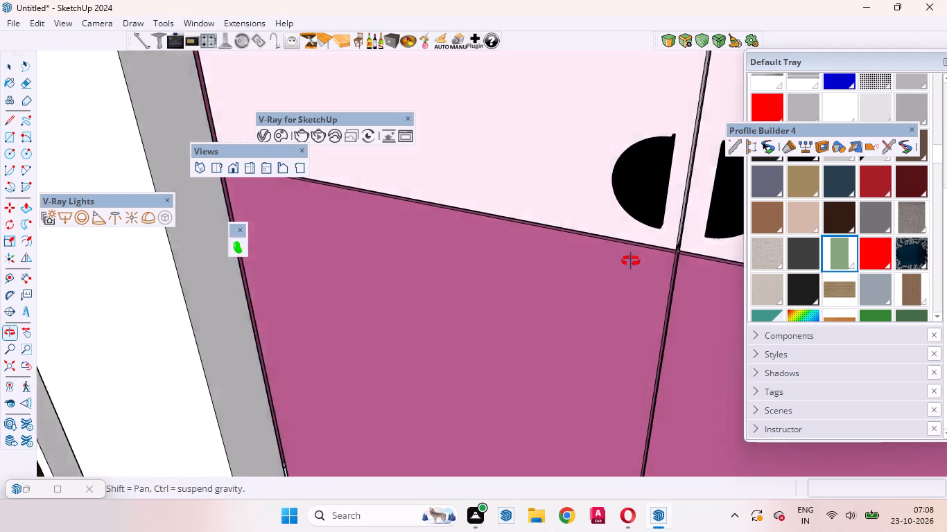
{"action": "middle_click_drag", "start_coordinate": [631, 261], "coordinate": [607, 270]}
{"action": "scroll", "coordinate": [607, 269], "scroll_direction": "down", "scroll_amount": 9}
{"action": "scroll", "coordinate": [629, 288], "scroll_direction": "up", "scroll_amount": 1}
{"action": "middle_click_drag", "start_coordinate": [720, 323], "coordinate": [780, 300]}
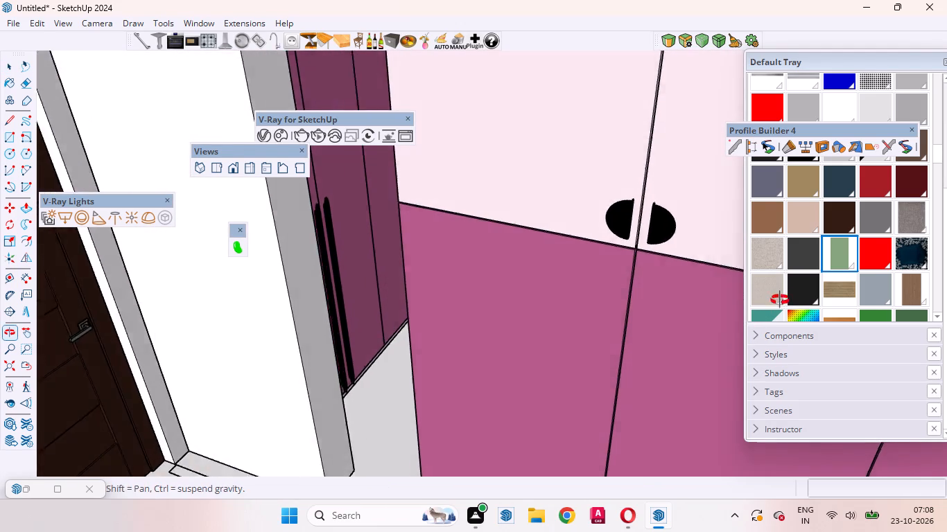
{"action": "middle_click_drag", "start_coordinate": [780, 300], "coordinate": [783, 297]}
{"action": "scroll", "coordinate": [608, 218], "scroll_direction": "up", "scroll_amount": 8}
{"action": "middle_click_drag", "start_coordinate": [683, 231], "coordinate": [725, 252]}
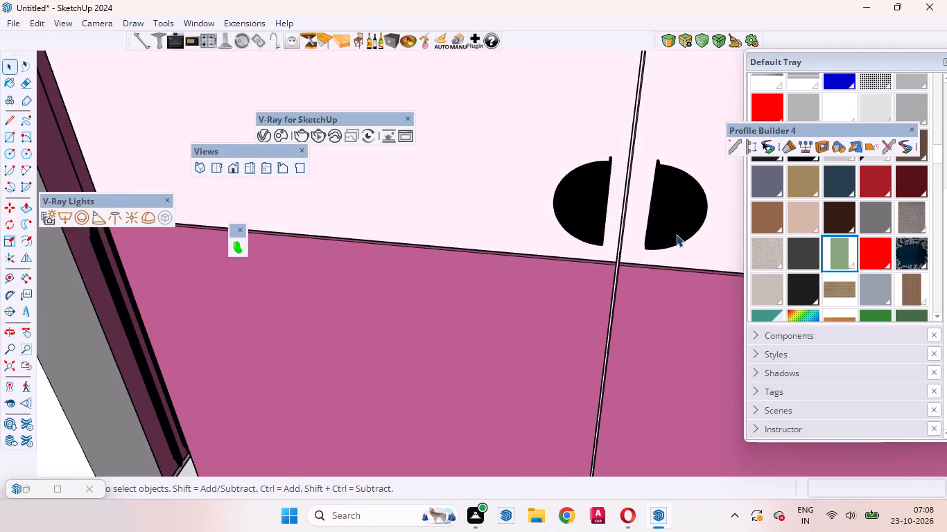
{"action": "scroll", "coordinate": [662, 229], "scroll_direction": "up", "scroll_amount": 4}
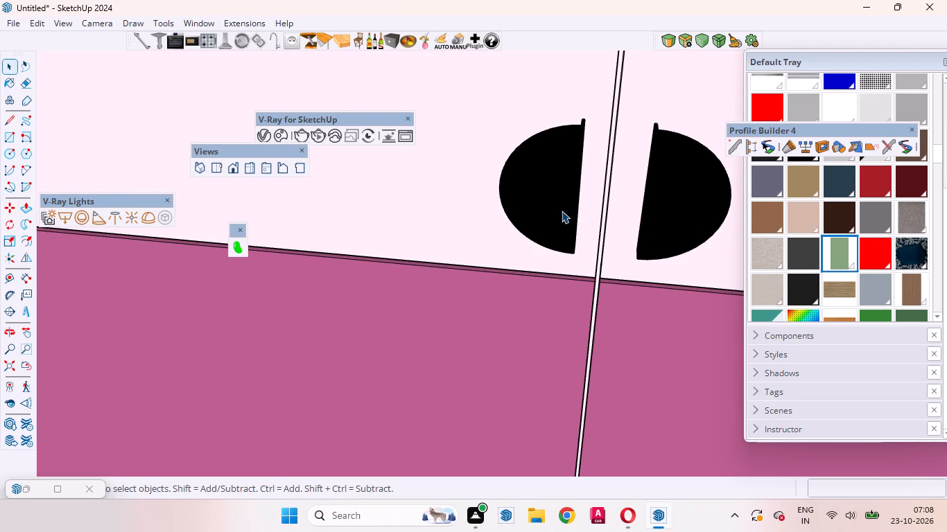
{"action": "middle_click_drag", "start_coordinate": [567, 223], "coordinate": [575, 147]}
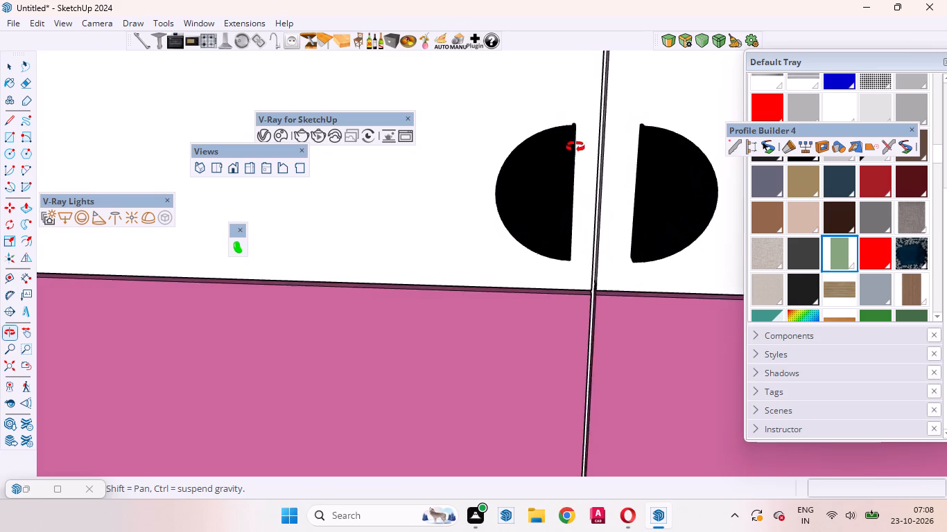
{"action": "middle_click_drag", "start_coordinate": [575, 147], "coordinate": [555, 131]}
{"action": "scroll", "coordinate": [575, 203], "scroll_direction": "down", "scroll_amount": 15}
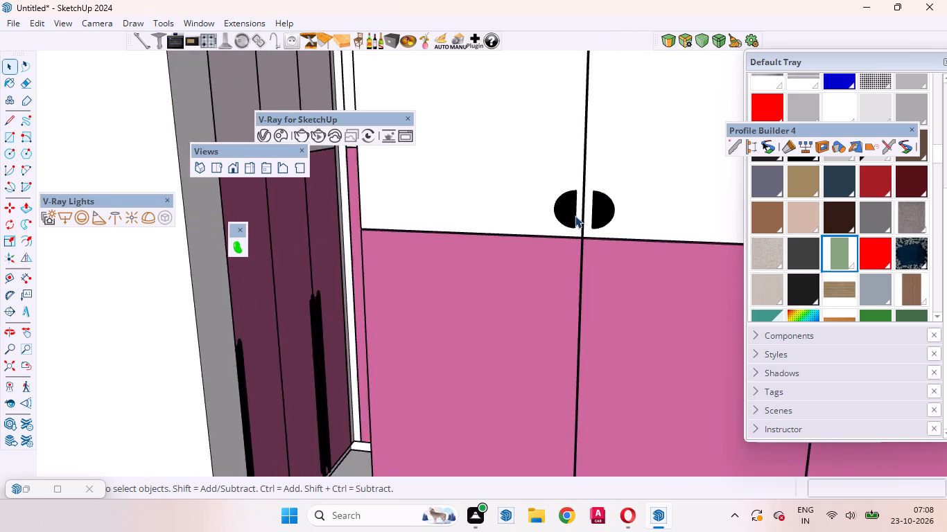
Copy the pair of half-round handles from the front wardrobe's shutter joint about 11' to the open floor by the inner wardrobes.
{"action": "scroll", "coordinate": [590, 242], "scroll_direction": "up", "scroll_amount": 9}
{"action": "left_click", "coordinate": [622, 172]}
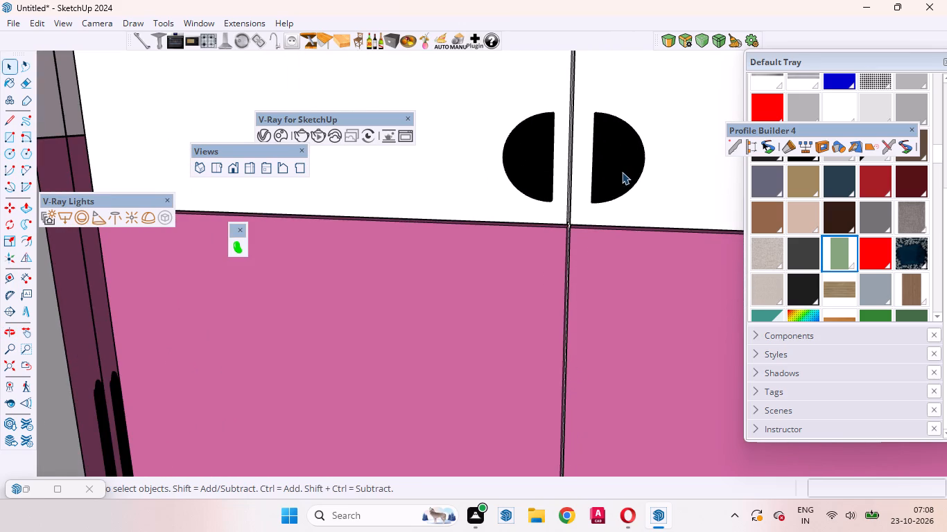
{"action": "left_click", "coordinate": [544, 168]}
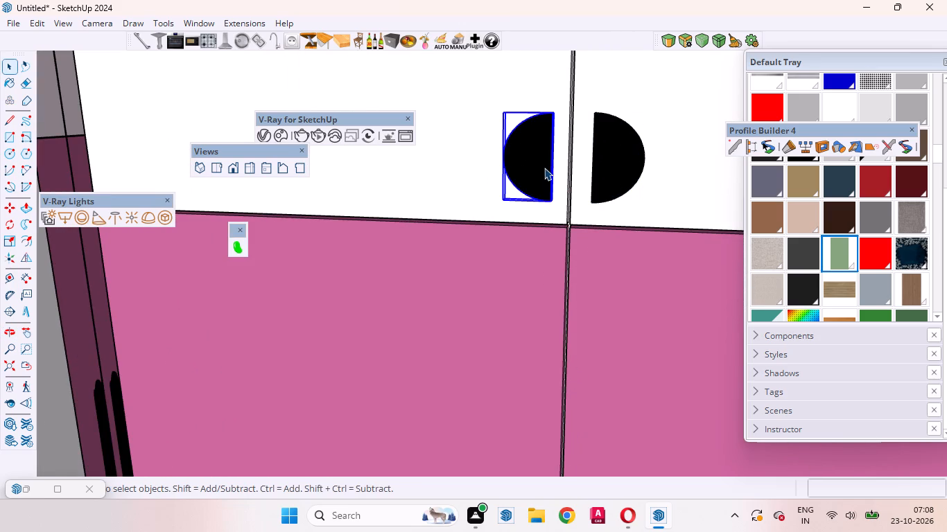
{"action": "left_click", "coordinate": [621, 163], "text": "ctrl"}
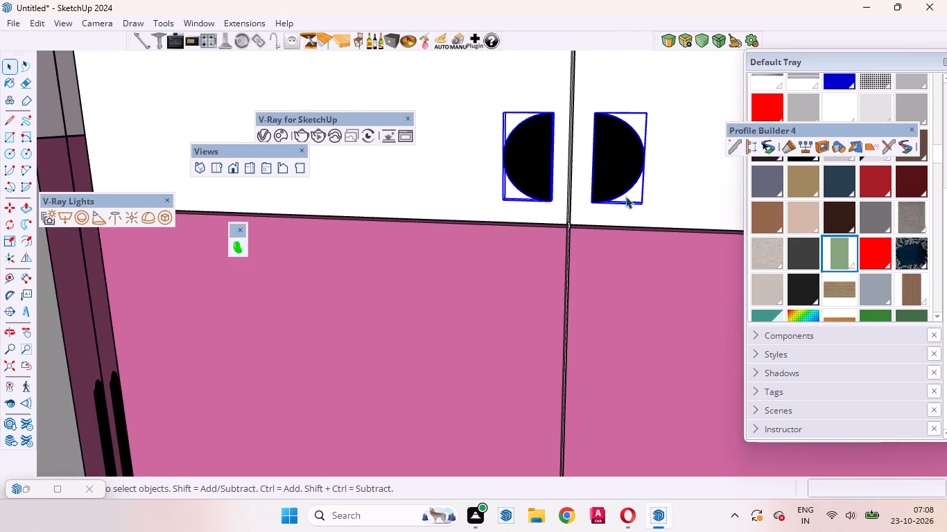
{"action": "key", "text": "m"}
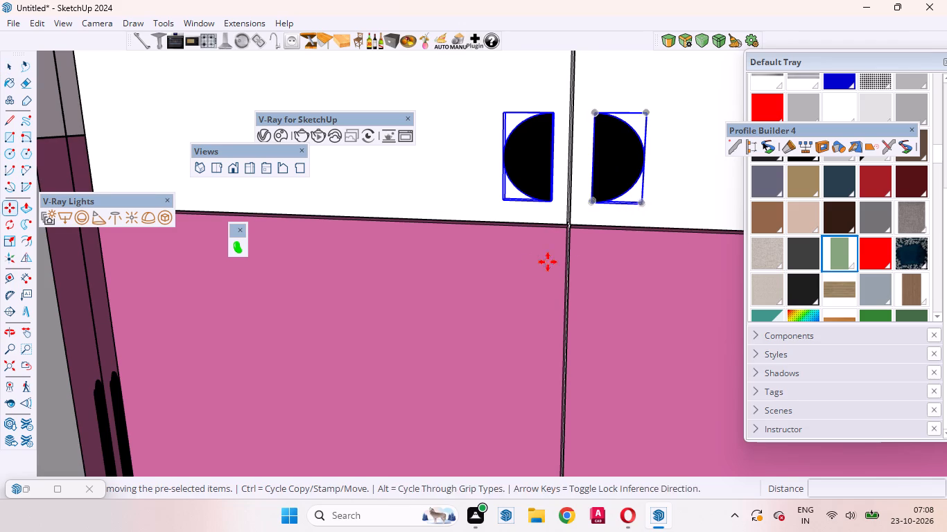
{"action": "scroll", "coordinate": [533, 263], "scroll_direction": "up", "scroll_amount": 3}
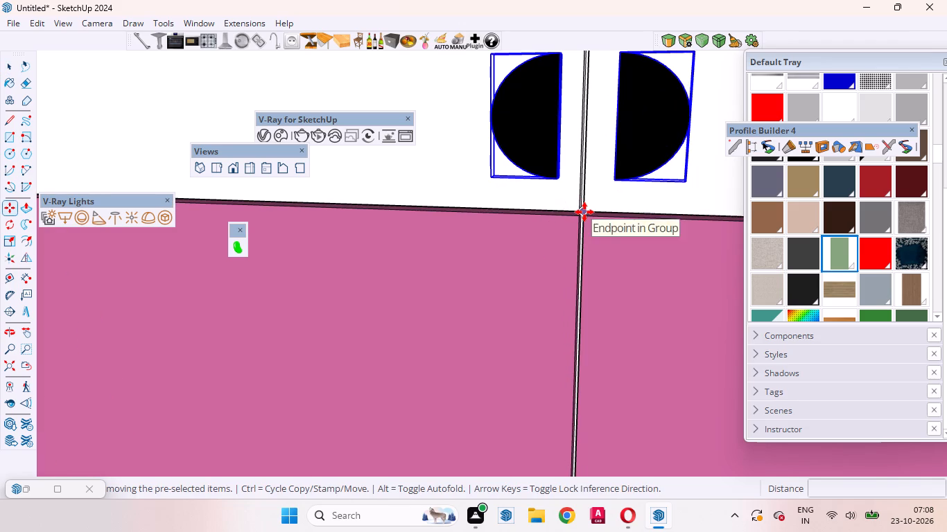
{"action": "left_click", "coordinate": [586, 212]}
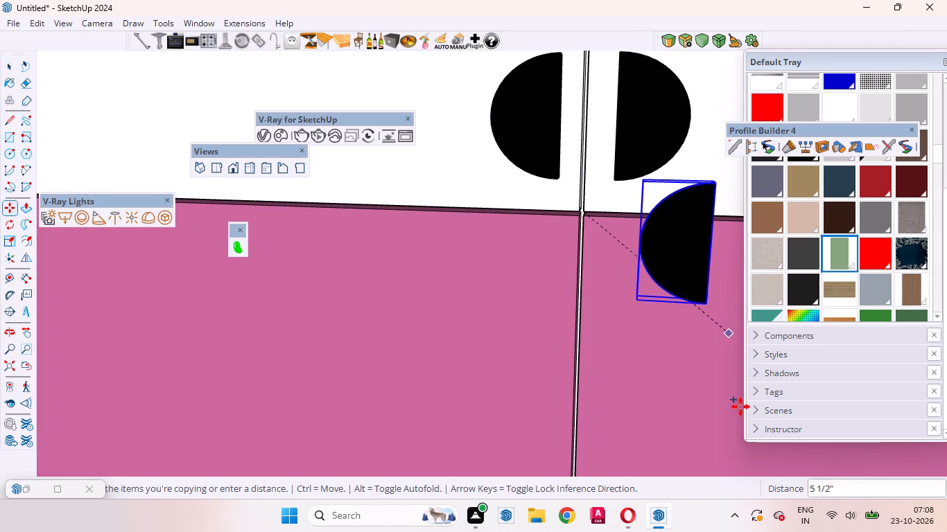
{"action": "scroll", "coordinate": [653, 380], "scroll_direction": "down", "scroll_amount": 20}
{"action": "scroll", "coordinate": [653, 380], "scroll_direction": "down", "scroll_amount": 1}
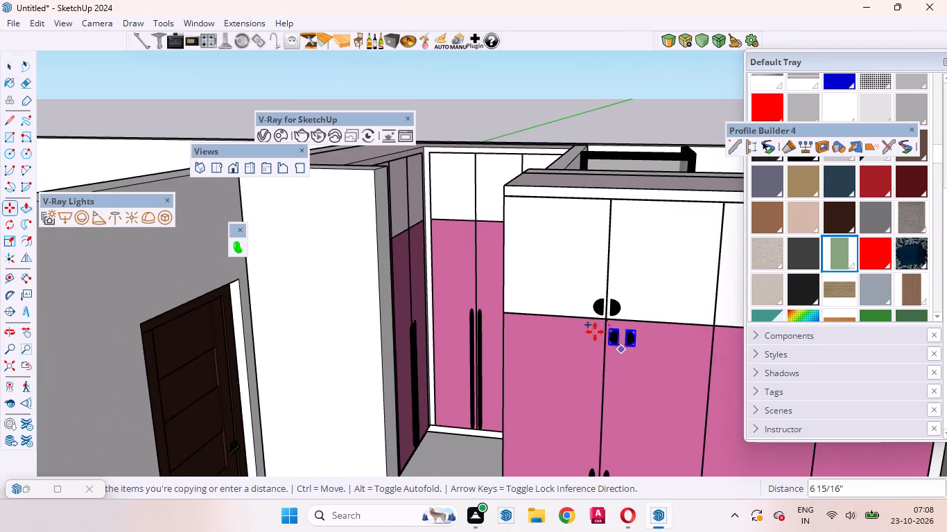
{"action": "scroll", "coordinate": [426, 174], "scroll_direction": "up", "scroll_amount": 8}
{"action": "scroll", "coordinate": [573, 398], "scroll_direction": "down", "scroll_amount": 4}
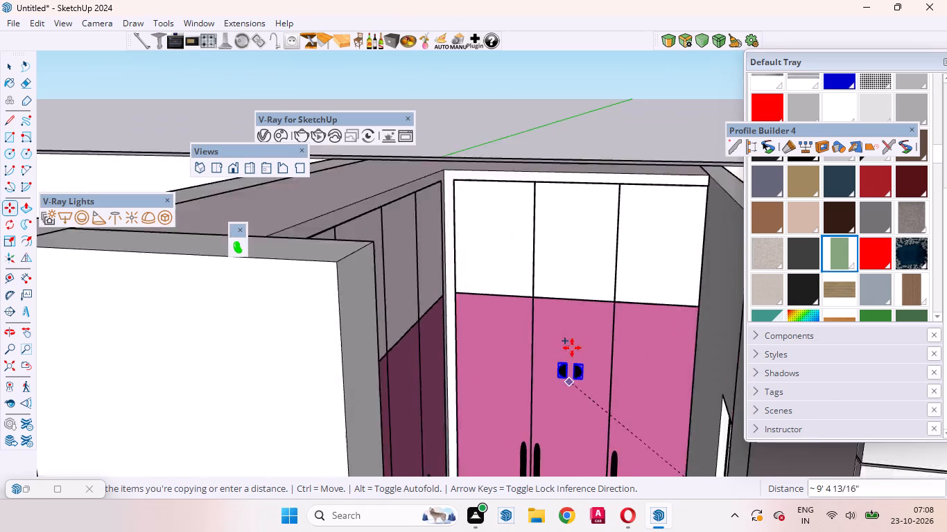
{"action": "scroll", "coordinate": [572, 348], "scroll_direction": "down", "scroll_amount": 11}
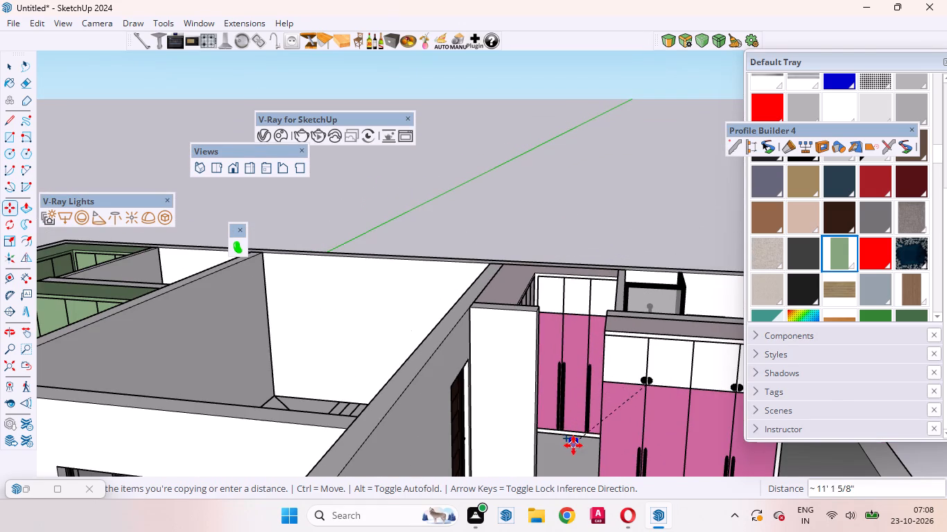
{"action": "left_click", "coordinate": [573, 445]}
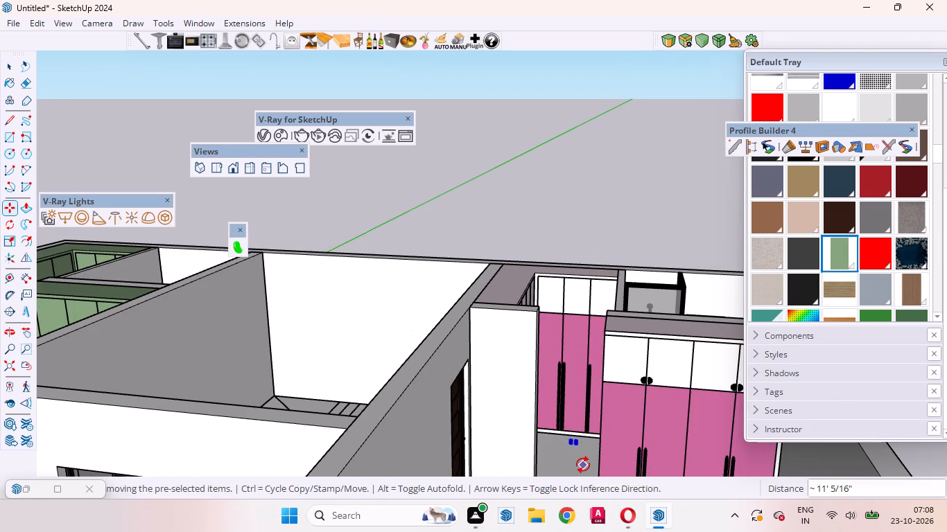
Rotate the copied half-round handle pair 90 degrees on the floor plane to suit the side wardrobe's fronts.
{"action": "key", "text": "q"}
{"action": "left_click", "coordinate": [585, 465]}
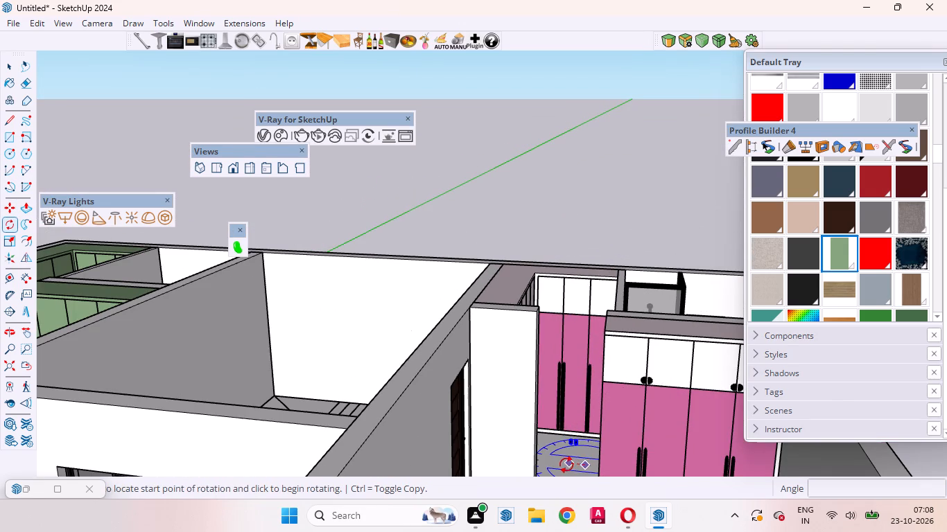
{"action": "left_click", "coordinate": [566, 465]}
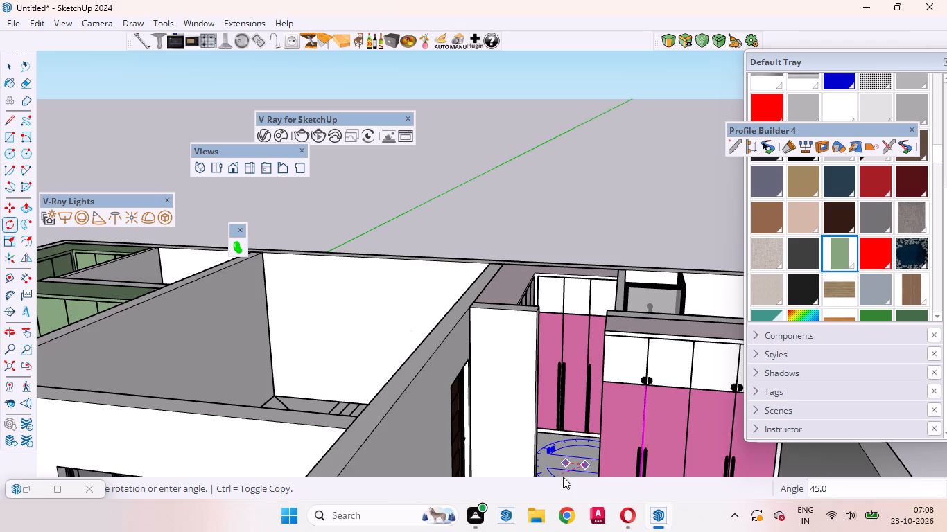
{"action": "type", "text": "89"}
{"action": "key", "text": "BackSpace"}
{"action": "key", "text": "BackSpace"}
{"action": "type", "text": "90"}
{"action": "key", "text": "Return"}
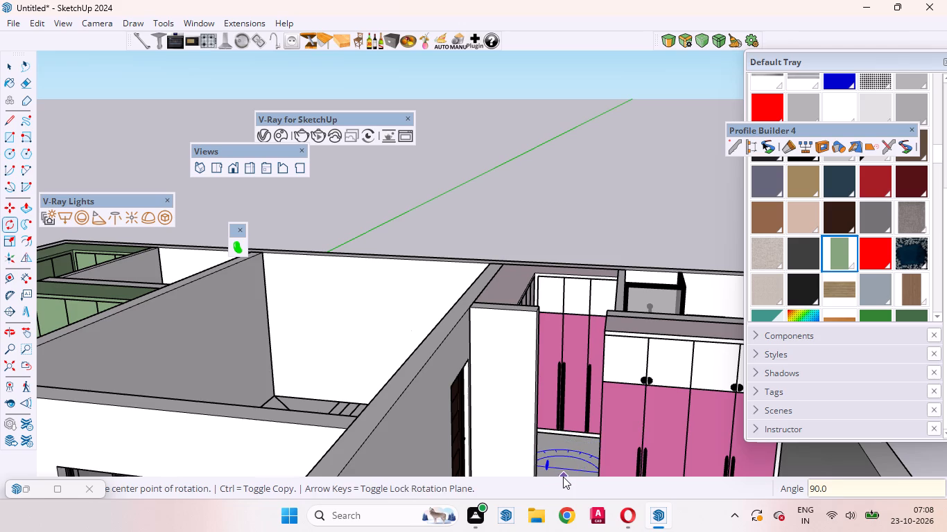
{"action": "key", "text": "space"}
Move the rotated half-round handle pair about 7' 9" from the floor up to the side wardrobe's first upper-shutter joint, nearest the room door.
{"action": "scroll", "coordinate": [518, 342], "scroll_direction": "down", "scroll_amount": 5}
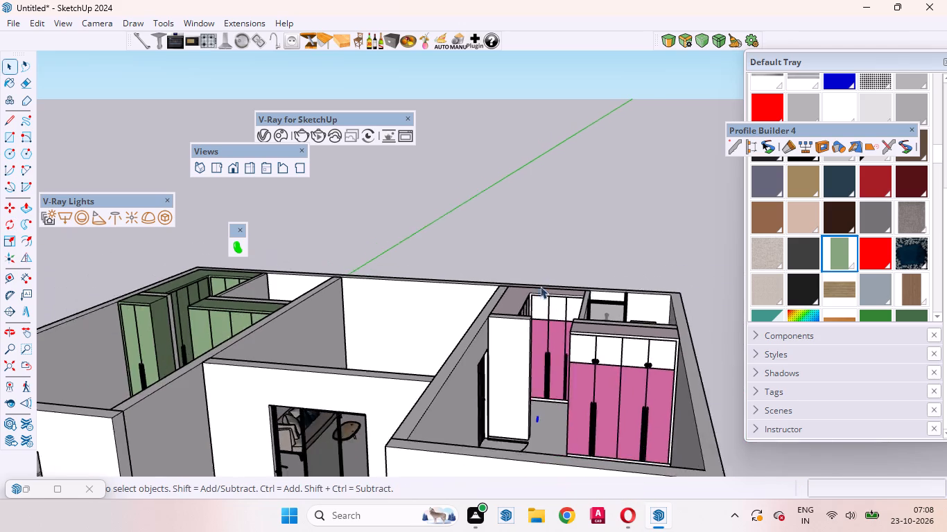
{"action": "scroll", "coordinate": [540, 286], "scroll_direction": "down", "scroll_amount": 1}
{"action": "middle_click_drag", "start_coordinate": [523, 379], "coordinate": [389, 429]}
{"action": "scroll", "coordinate": [478, 314], "scroll_direction": "up", "scroll_amount": 10}
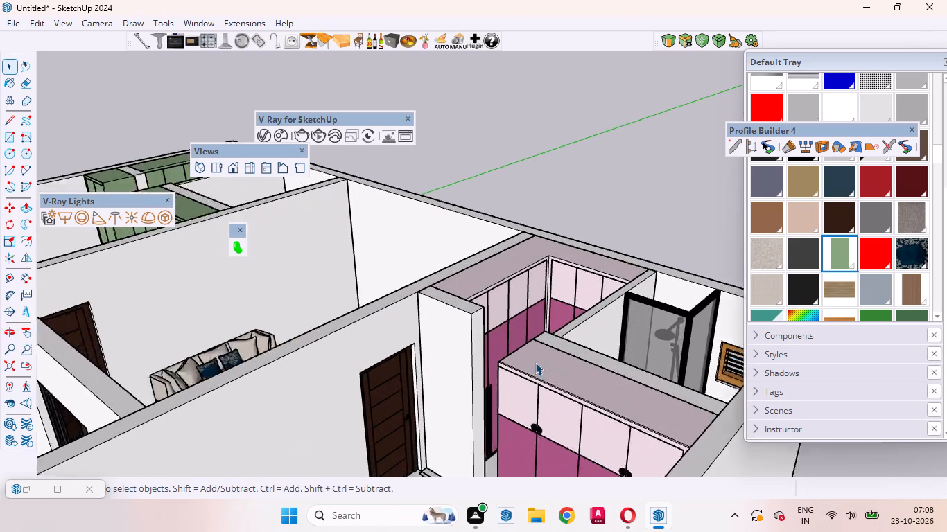
{"action": "scroll", "coordinate": [535, 362], "scroll_direction": "up", "scroll_amount": 1}
{"action": "middle_click_drag", "start_coordinate": [490, 353], "coordinate": [317, 531]}
{"action": "scroll", "coordinate": [424, 319], "scroll_direction": "up", "scroll_amount": 4}
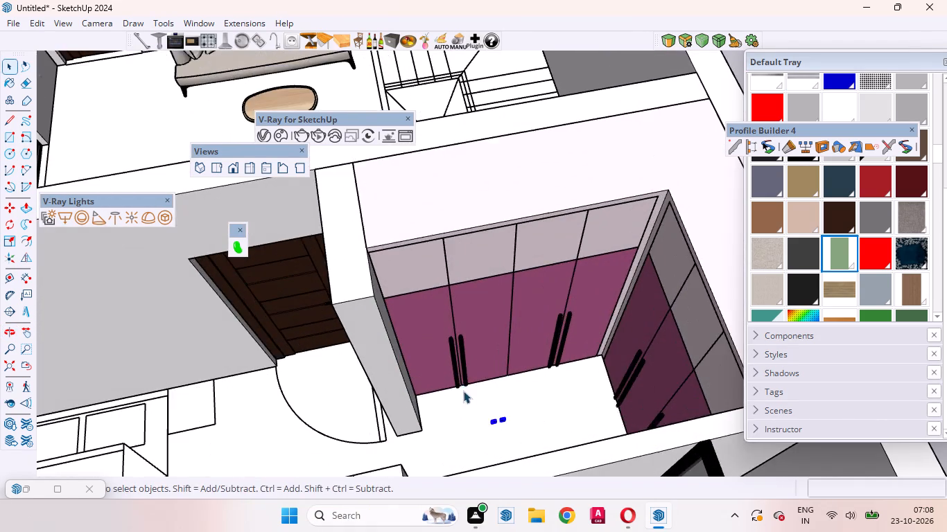
{"action": "scroll", "coordinate": [467, 396], "scroll_direction": "up", "scroll_amount": 6}
{"action": "scroll", "coordinate": [508, 454], "scroll_direction": "up", "scroll_amount": 5}
{"action": "middle_click_drag", "start_coordinate": [515, 444], "coordinate": [464, 344]}
{"action": "scroll", "coordinate": [515, 443], "scroll_direction": "up", "scroll_amount": 1}
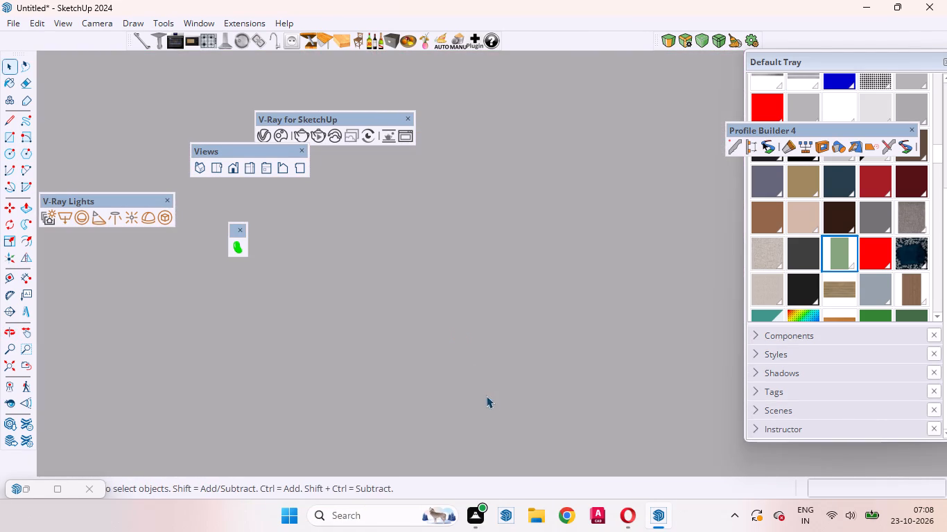
{"action": "scroll", "coordinate": [488, 378], "scroll_direction": "down", "scroll_amount": 1}
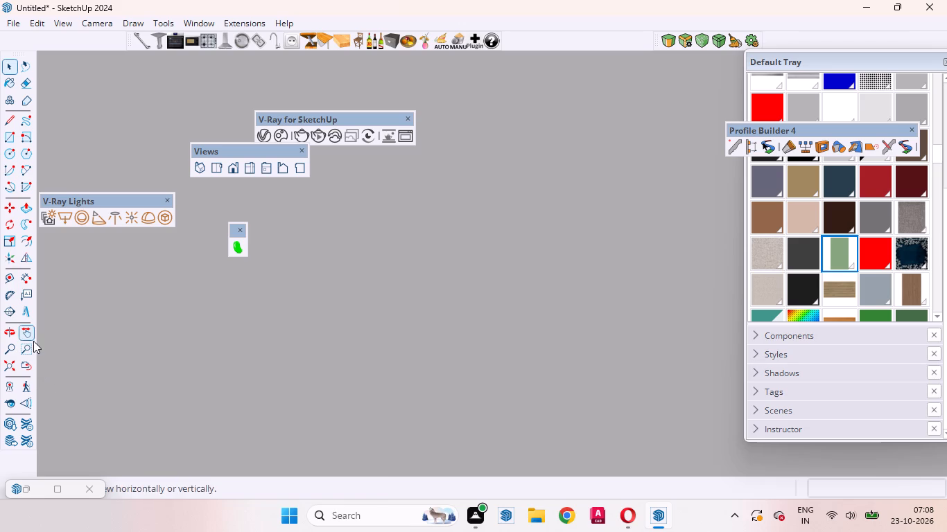
{"action": "left_click", "coordinate": [23, 369]}
{"action": "middle_click_drag", "start_coordinate": [374, 384], "coordinate": [385, 415]}
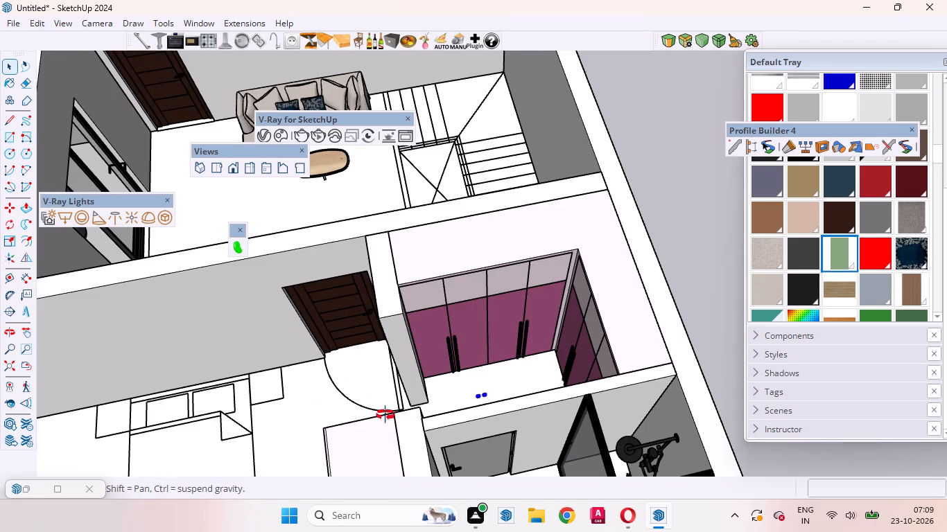
{"action": "middle_click_drag", "start_coordinate": [385, 415], "coordinate": [390, 434]}
{"action": "scroll", "coordinate": [636, 375], "scroll_direction": "up", "scroll_amount": 5}
{"action": "scroll", "coordinate": [477, 419], "scroll_direction": "up", "scroll_amount": 5}
{"action": "middle_click_drag", "start_coordinate": [384, 429], "coordinate": [326, 393]}
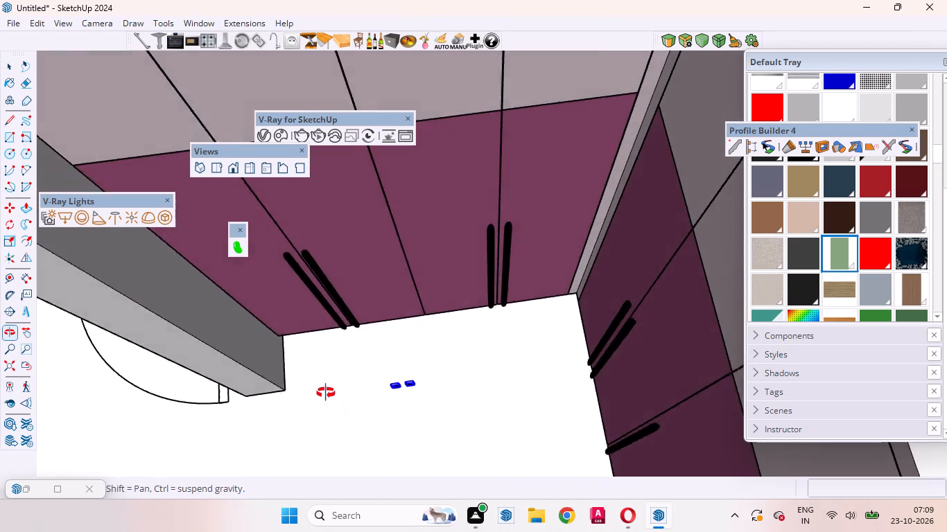
{"action": "middle_click_drag", "start_coordinate": [326, 393], "coordinate": [324, 389]}
{"action": "scroll", "coordinate": [382, 411], "scroll_direction": "up", "scroll_amount": 13}
{"action": "scroll", "coordinate": [451, 305], "scroll_direction": "up", "scroll_amount": 5}
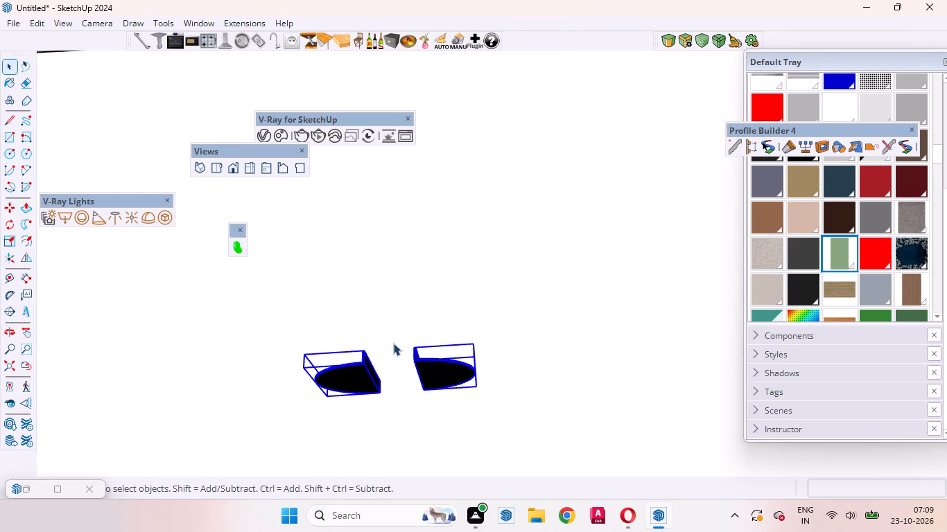
{"action": "key", "text": "m"}
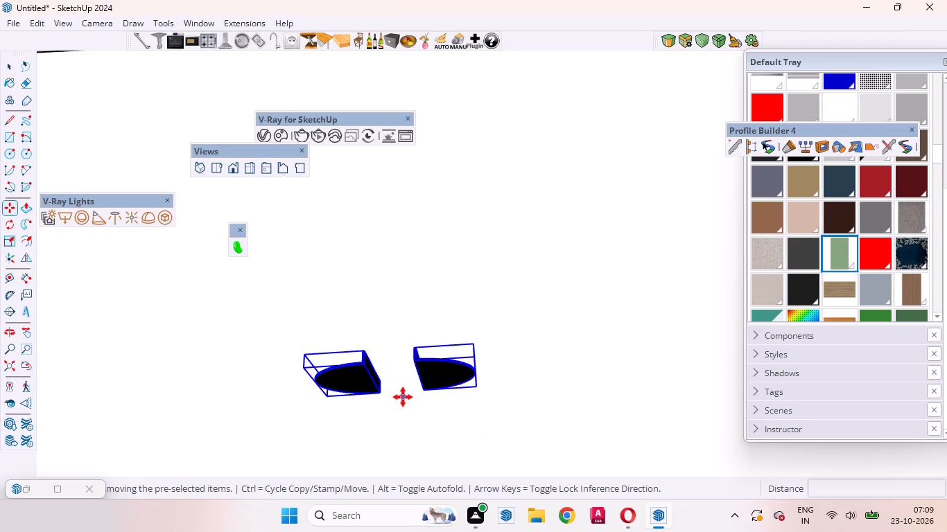
{"action": "left_click", "coordinate": [401, 395]}
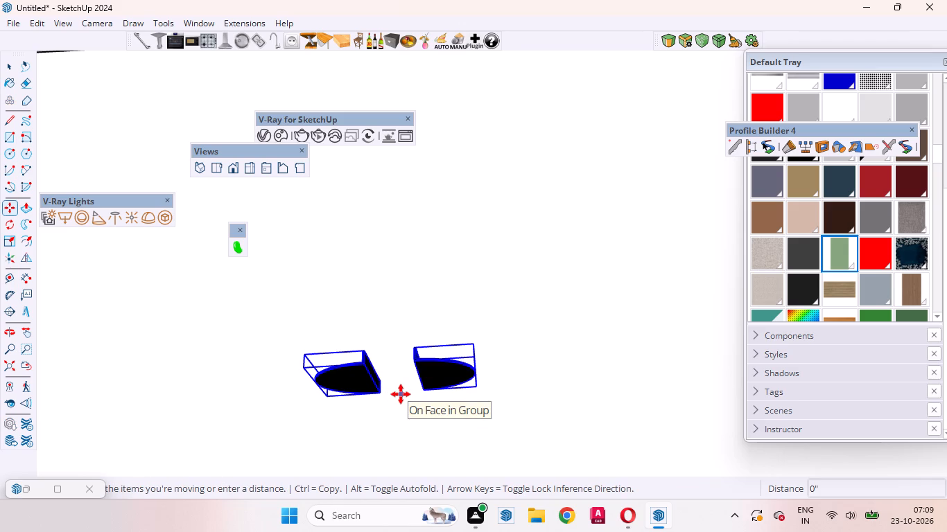
{"action": "scroll", "coordinate": [457, 407], "scroll_direction": "down", "scroll_amount": 16}
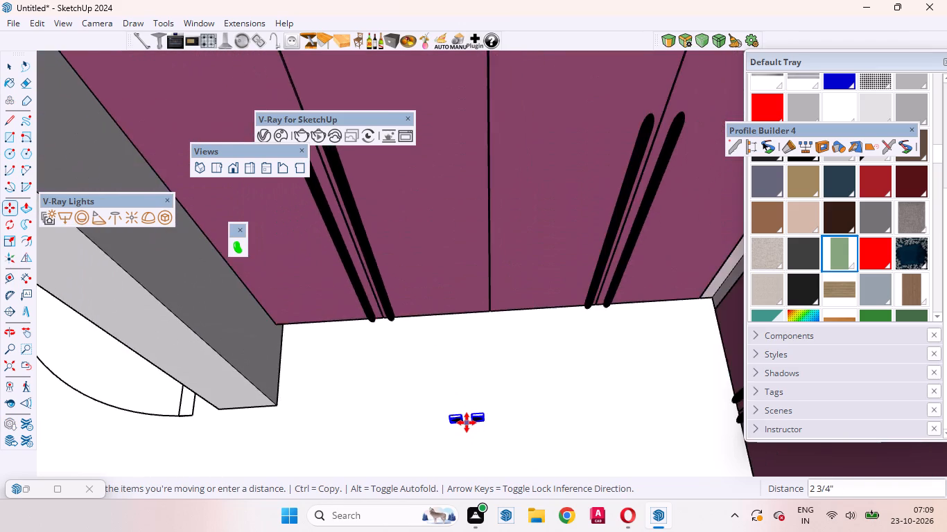
{"action": "scroll", "coordinate": [467, 423], "scroll_direction": "down", "scroll_amount": 8}
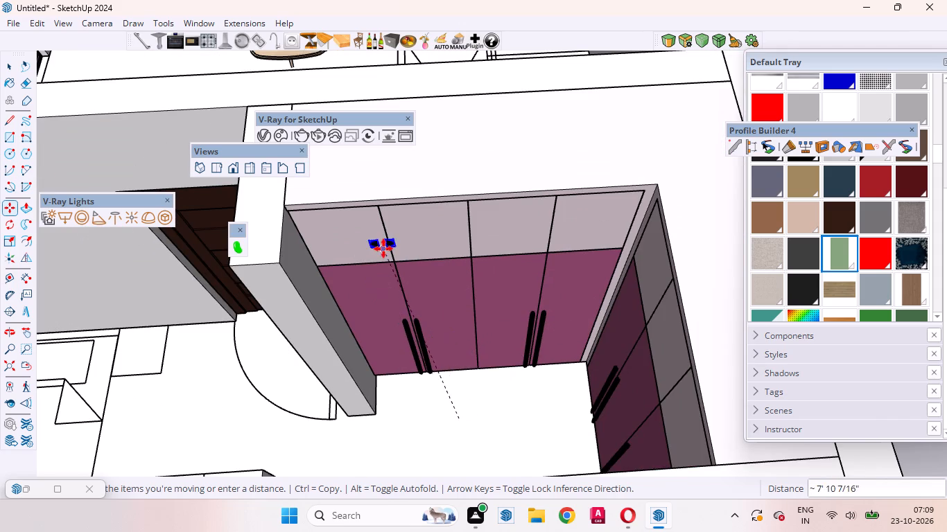
{"action": "scroll", "coordinate": [383, 247], "scroll_direction": "up", "scroll_amount": 12}
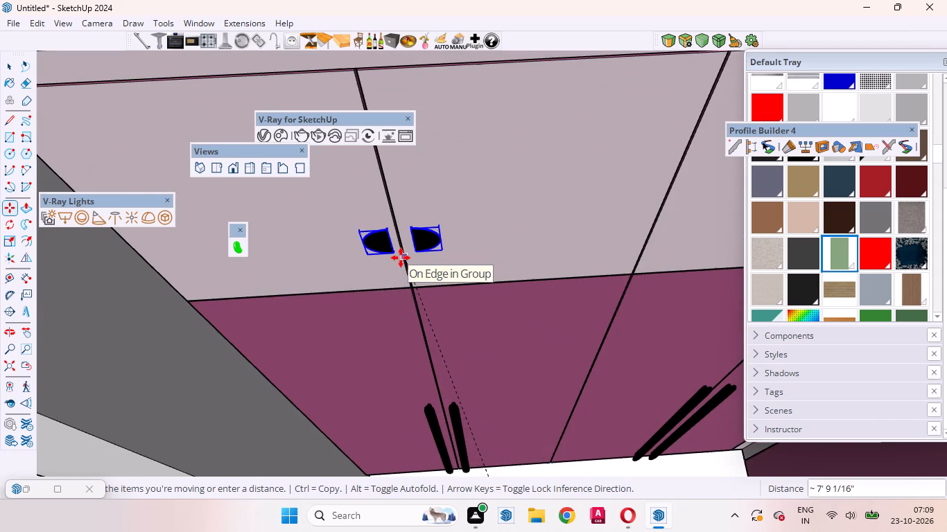
{"action": "left_click", "coordinate": [401, 258]}
Lower the half-round handle pair about 5 9/16" along the shutter joint, close to the upper shutters' bottom edge.
{"action": "scroll", "coordinate": [401, 258], "scroll_direction": "up", "scroll_amount": 5}
{"action": "middle_click_drag", "start_coordinate": [403, 278], "coordinate": [397, 265]}
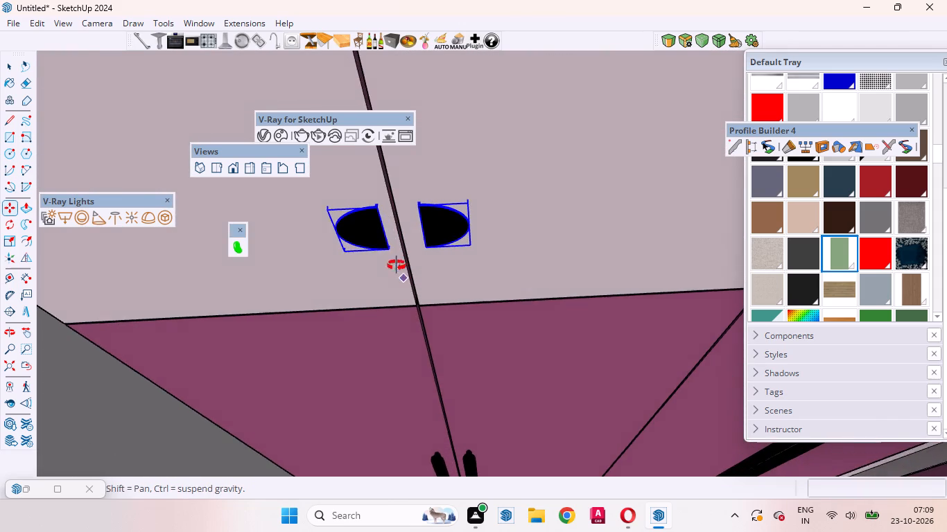
{"action": "middle_click_drag", "start_coordinate": [397, 265], "coordinate": [364, 159]}
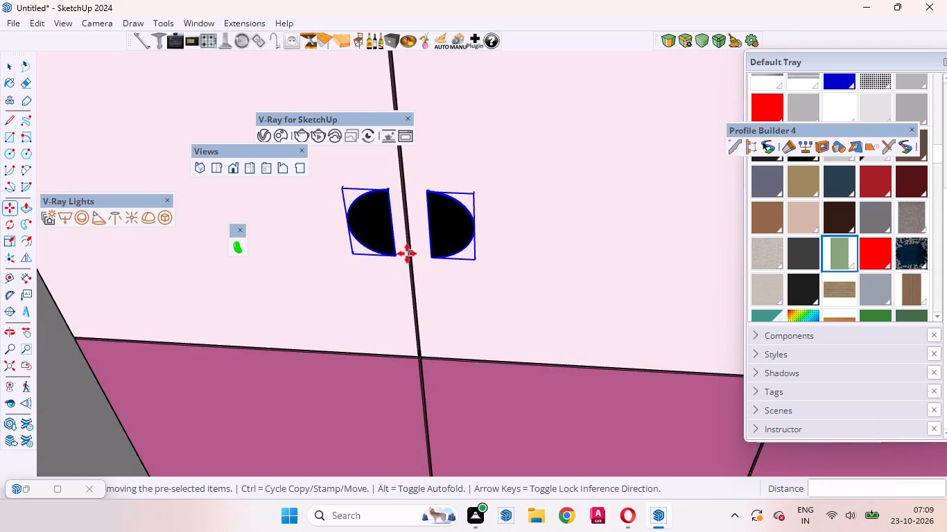
{"action": "left_click", "coordinate": [407, 254]}
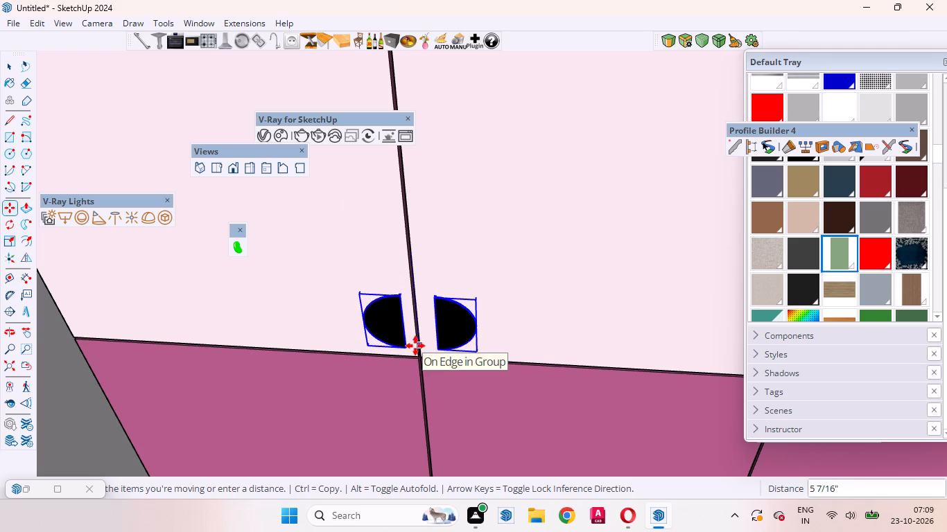
{"action": "scroll", "coordinate": [416, 346], "scroll_direction": "up", "scroll_amount": 4}
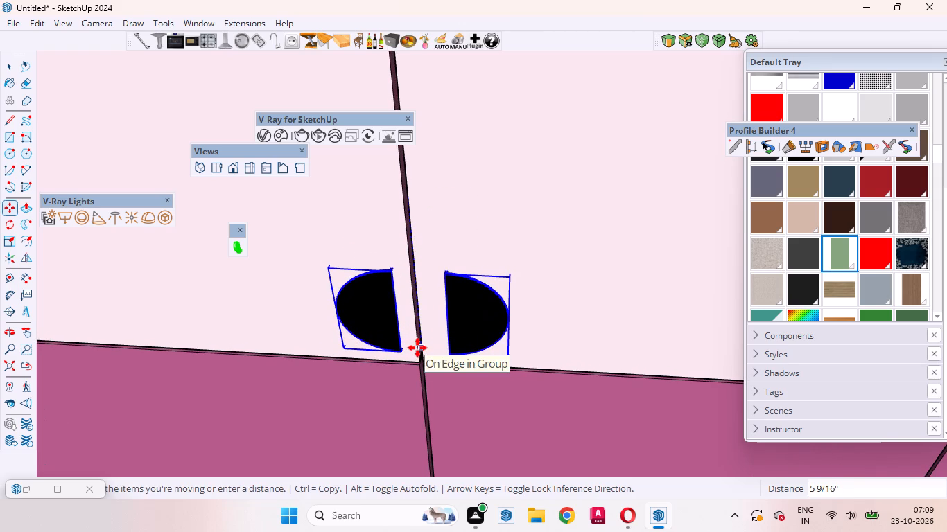
{"action": "left_click", "coordinate": [417, 348]}
Move the half-round handle pair 3/8" along the red axis, out from the side wardrobe's upper shutter face.
{"action": "middle_click_drag", "start_coordinate": [394, 323], "coordinate": [505, 373]}
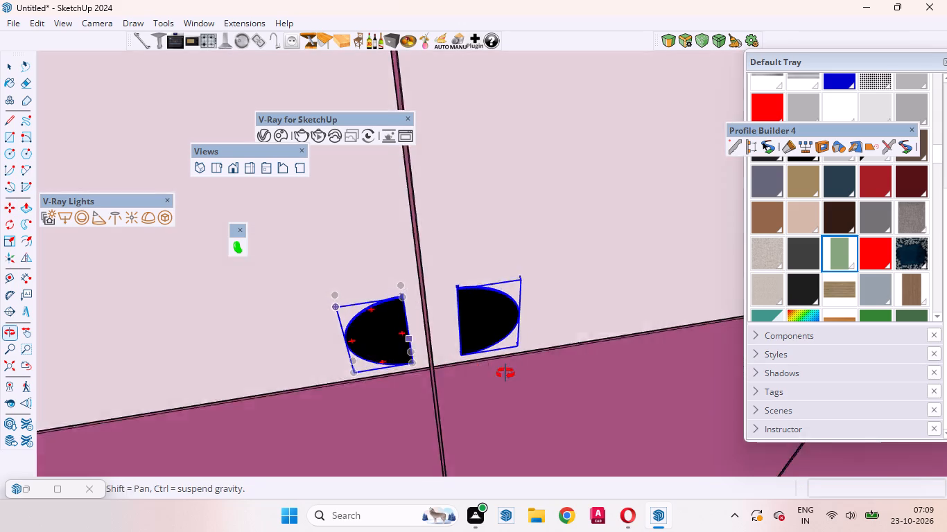
{"action": "middle_click_drag", "start_coordinate": [505, 373], "coordinate": [649, 378]}
{"action": "scroll", "coordinate": [539, 371], "scroll_direction": "up", "scroll_amount": 3}
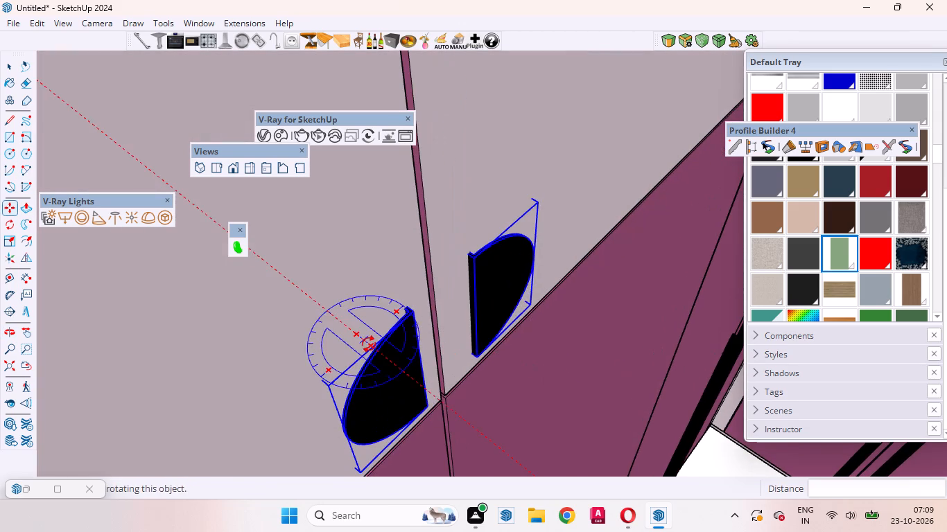
{"action": "middle_click_drag", "start_coordinate": [381, 351], "coordinate": [516, 358]}
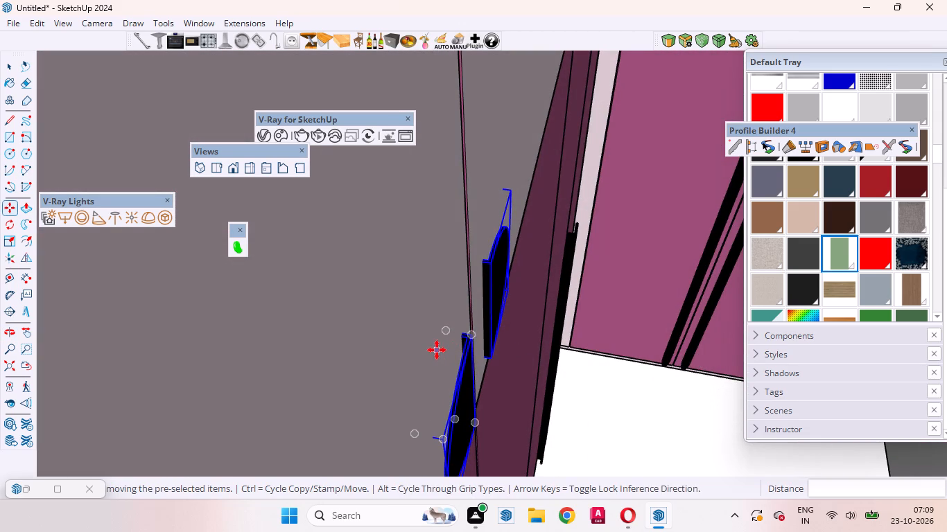
{"action": "left_click", "coordinate": [437, 350]}
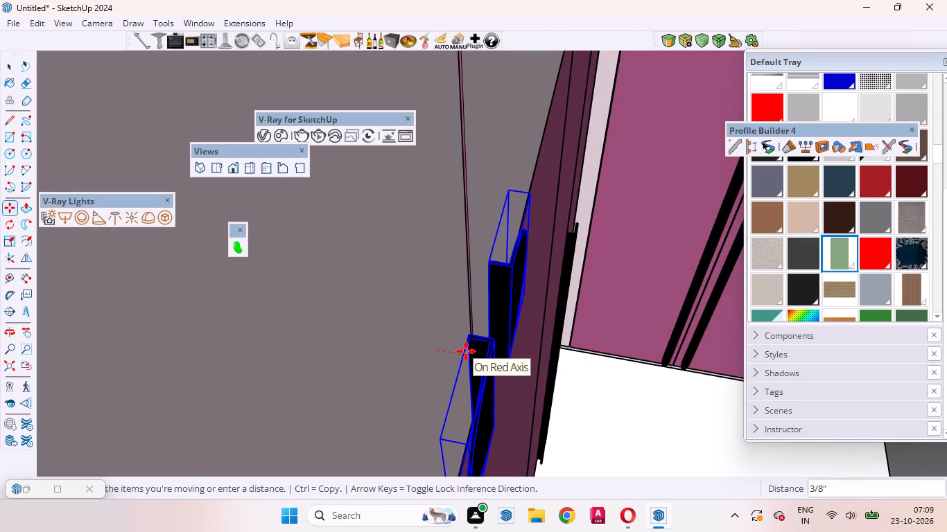
{"action": "left_click", "coordinate": [464, 352]}
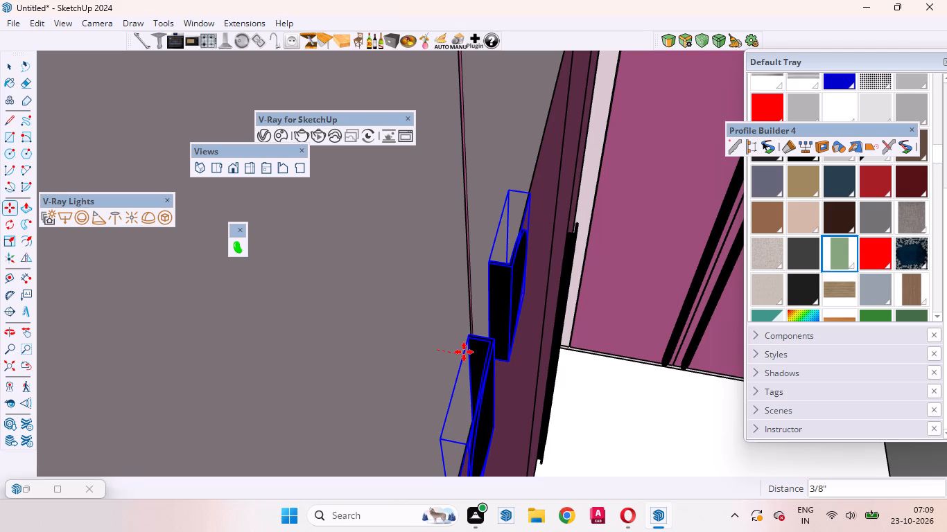
Move the half-round handle pair back about 1/16" along the red axis towards the upper shutter face.
{"action": "scroll", "coordinate": [477, 351], "scroll_direction": "up", "scroll_amount": 9}
{"action": "middle_click_drag", "start_coordinate": [477, 351], "coordinate": [510, 350]}
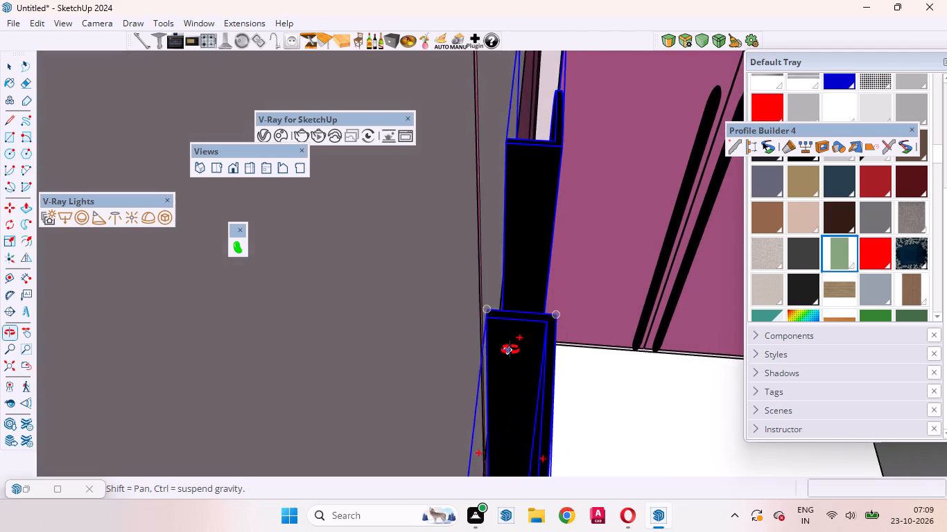
{"action": "middle_click_drag", "start_coordinate": [510, 350], "coordinate": [516, 359]}
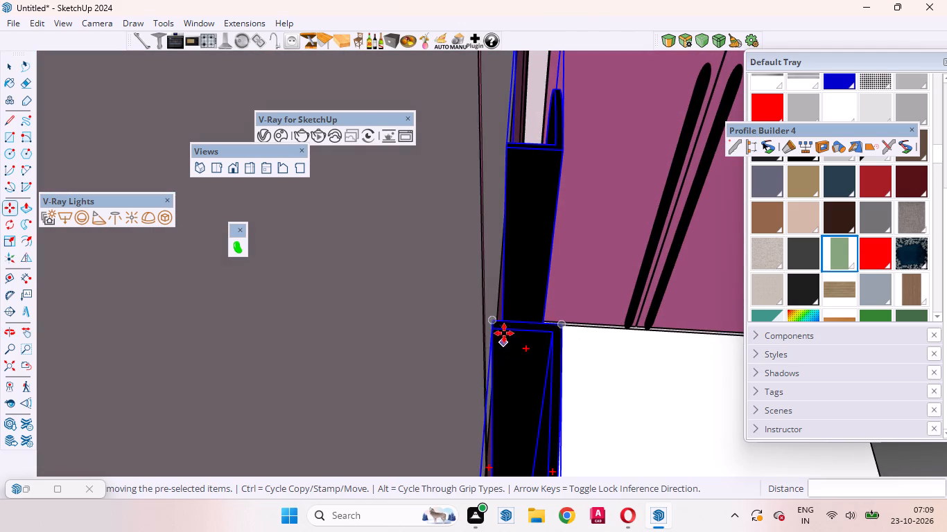
{"action": "scroll", "coordinate": [504, 332], "scroll_direction": "up", "scroll_amount": 13}
{"action": "middle_click_drag", "start_coordinate": [464, 341], "coordinate": [487, 330]}
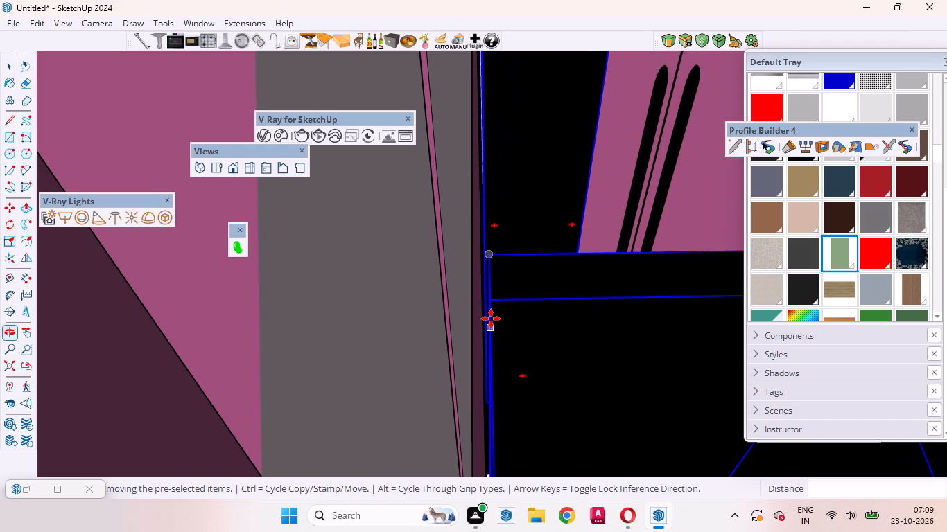
{"action": "left_click", "coordinate": [494, 304]}
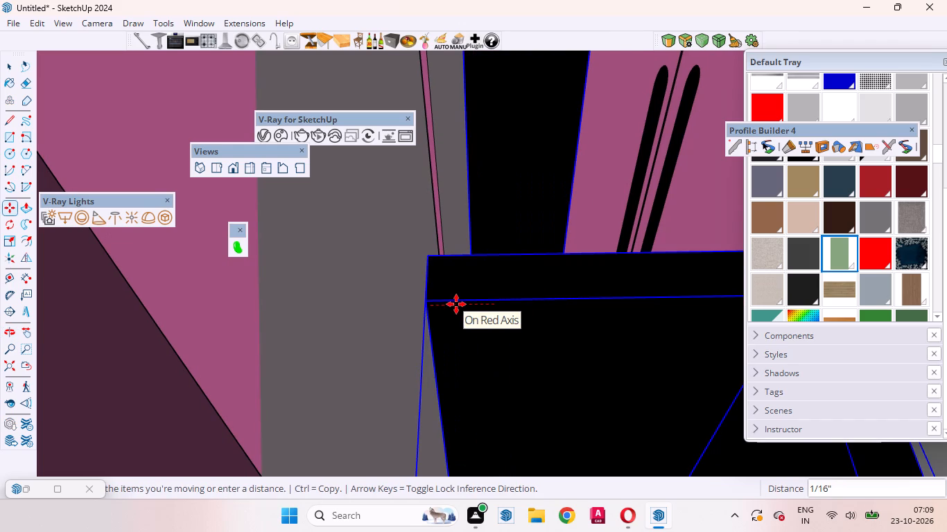
{"action": "left_click", "coordinate": [456, 304]}
Move only the half-round handle on the right of the joint about 5/16" closer to the joint line.
{"action": "middle_click_drag", "start_coordinate": [502, 309], "coordinate": [268, 294]}
{"action": "scroll", "coordinate": [375, 305], "scroll_direction": "down", "scroll_amount": 8}
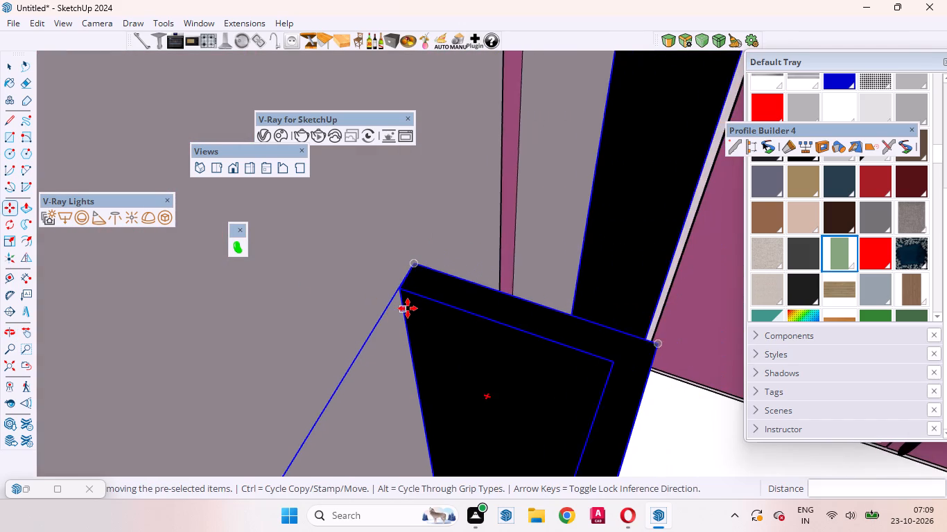
{"action": "scroll", "coordinate": [408, 308], "scroll_direction": "down", "scroll_amount": 20}
{"action": "scroll", "coordinate": [408, 308], "scroll_direction": "down", "scroll_amount": 6}
{"action": "middle_click_drag", "start_coordinate": [472, 332], "coordinate": [404, 314]}
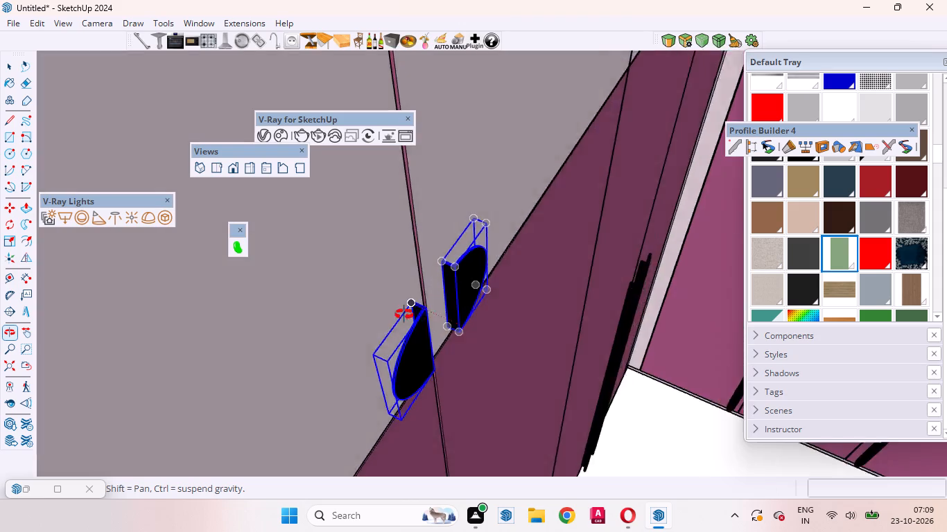
{"action": "middle_click_drag", "start_coordinate": [404, 314], "coordinate": [161, 139]}
{"action": "scroll", "coordinate": [388, 324], "scroll_direction": "up", "scroll_amount": 4}
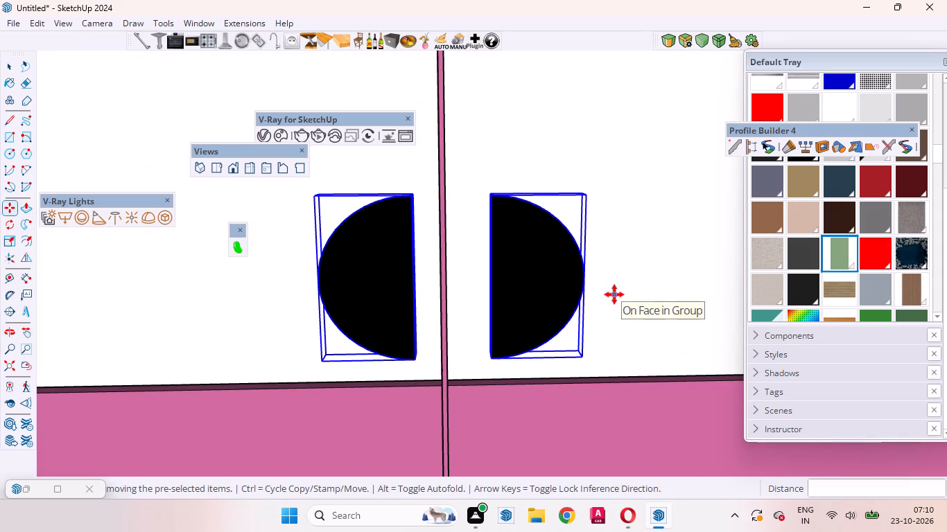
{"action": "key", "text": "space"}
{"action": "left_click", "coordinate": [514, 333]}
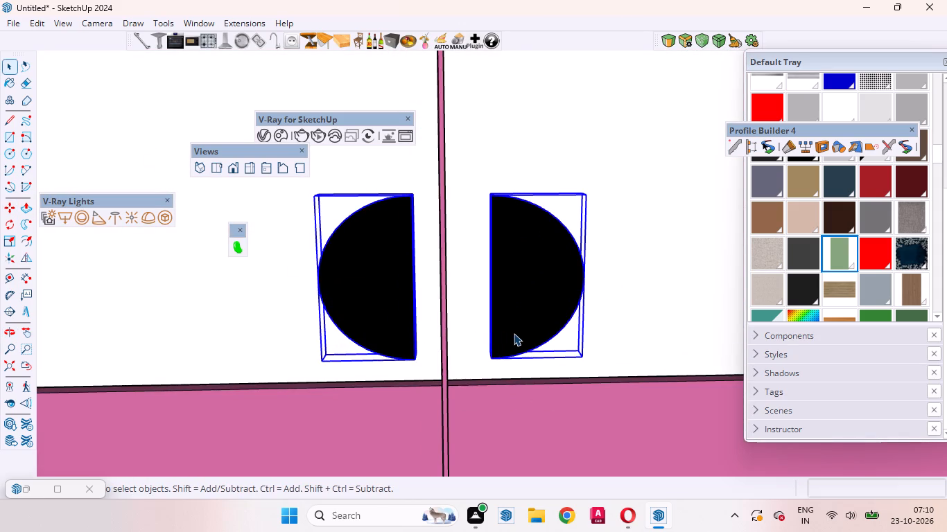
{"action": "key", "text": "m"}
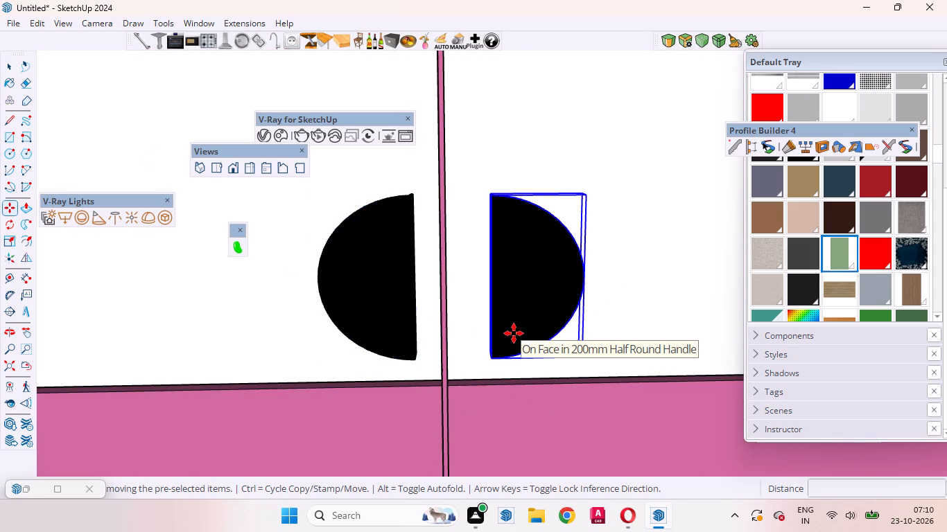
{"action": "left_click", "coordinate": [510, 410]}
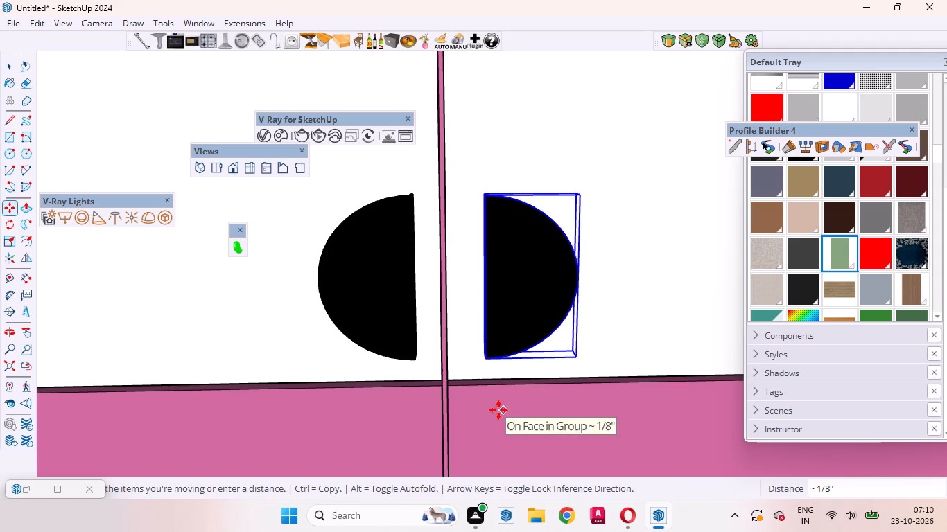
{"action": "left_click", "coordinate": [494, 410]}
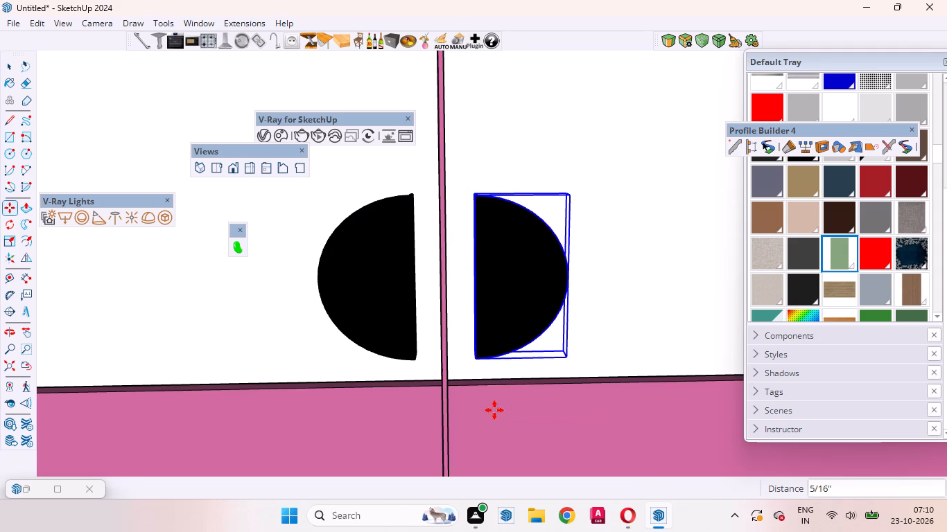
{"action": "key", "text": "space"}
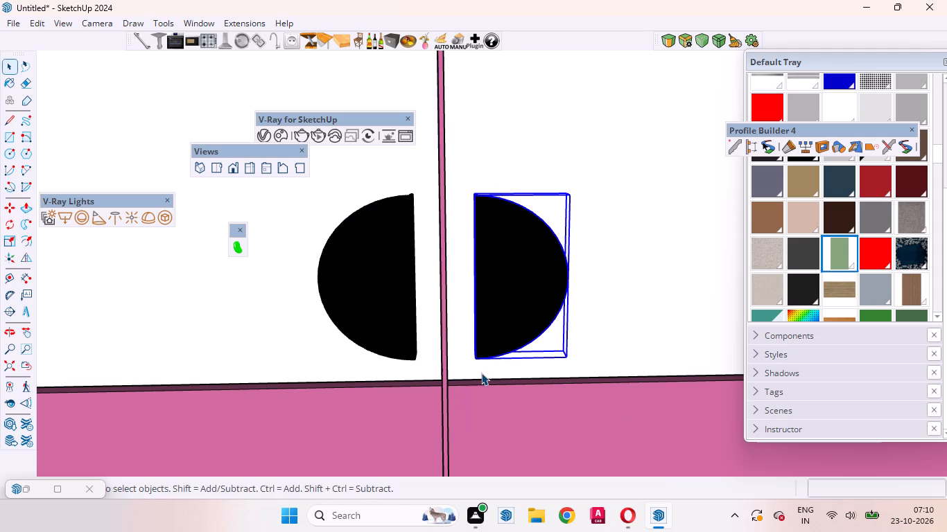
Copy both half-round handles about 2' 10 1/4" along the wardrobe to the next upper-shutter pair's joint, aligned with the shutters' bottom edge.
{"action": "left_click_drag", "start_coordinate": [481, 373], "coordinate": [397, 297]}
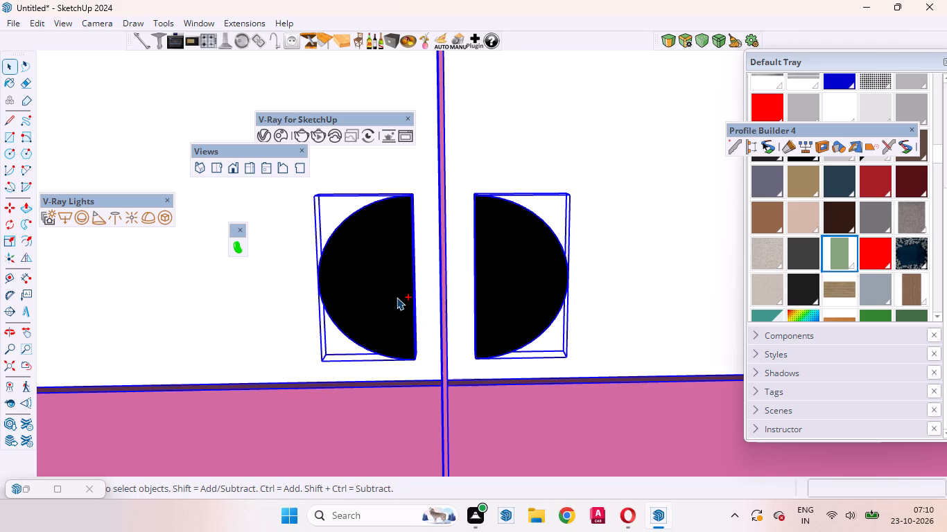
{"action": "left_click", "coordinate": [587, 456]}
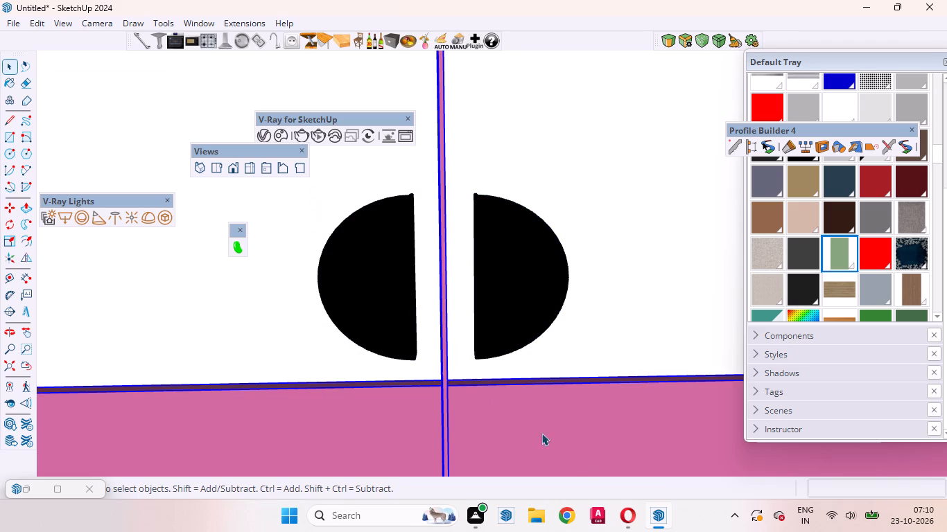
{"action": "left_click", "coordinate": [485, 305]}
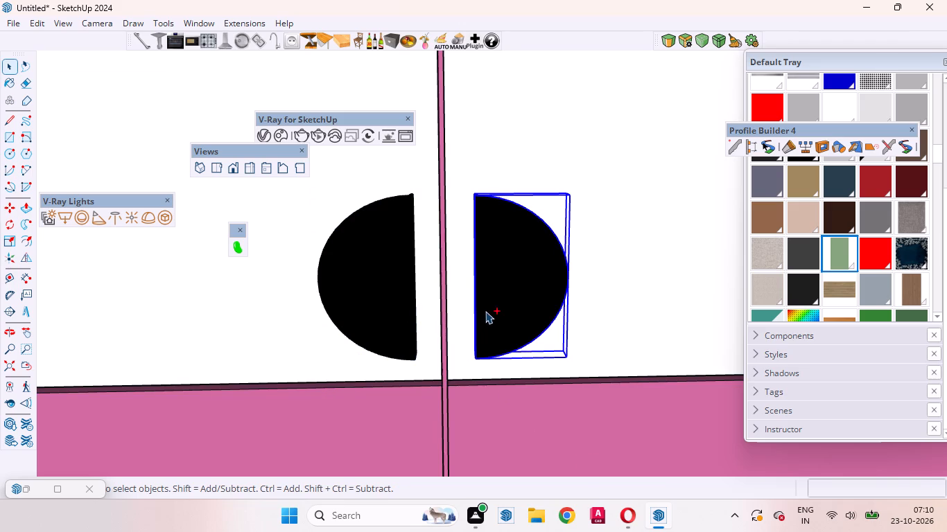
{"action": "left_click_drag", "start_coordinate": [395, 289], "coordinate": [395, 295], "text": "ctrl"}
{"action": "left_click", "coordinate": [389, 300], "text": "ctrl"}
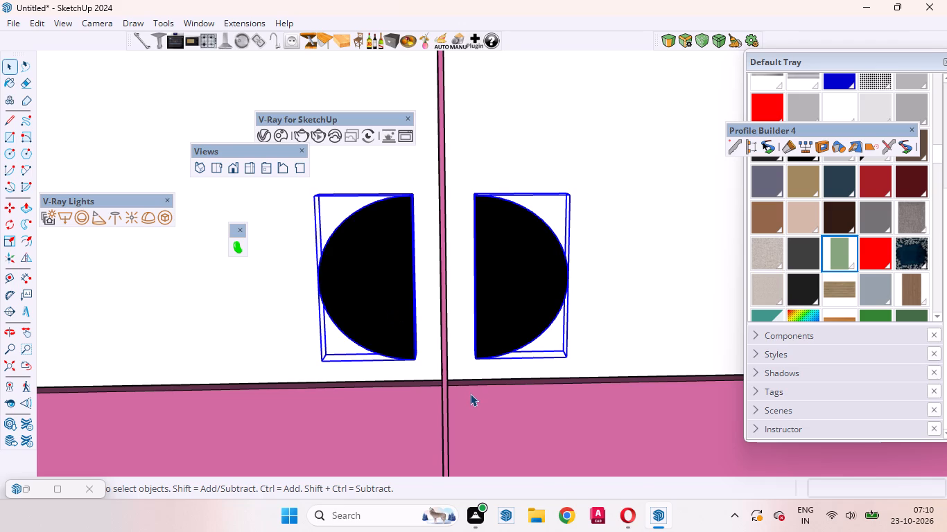
{"action": "key", "text": "m"}
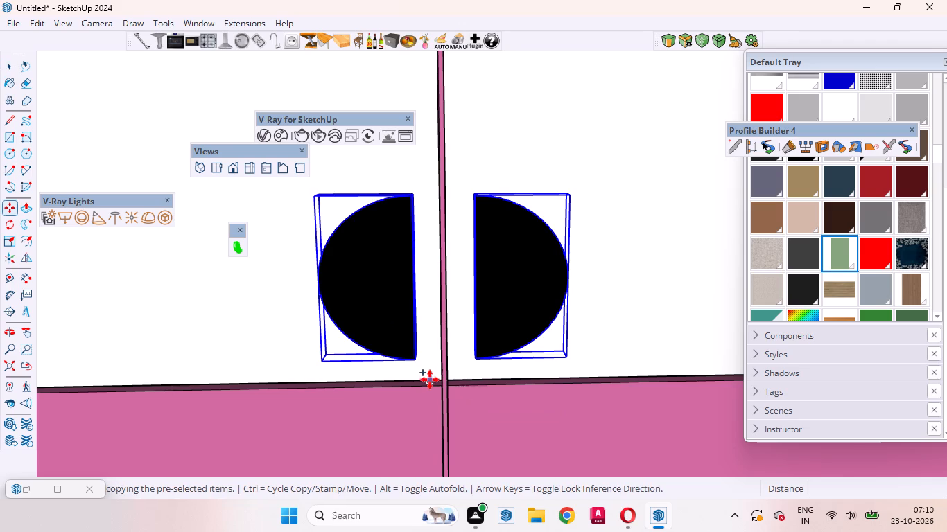
{"action": "scroll", "coordinate": [429, 379], "scroll_direction": "up", "scroll_amount": 4}
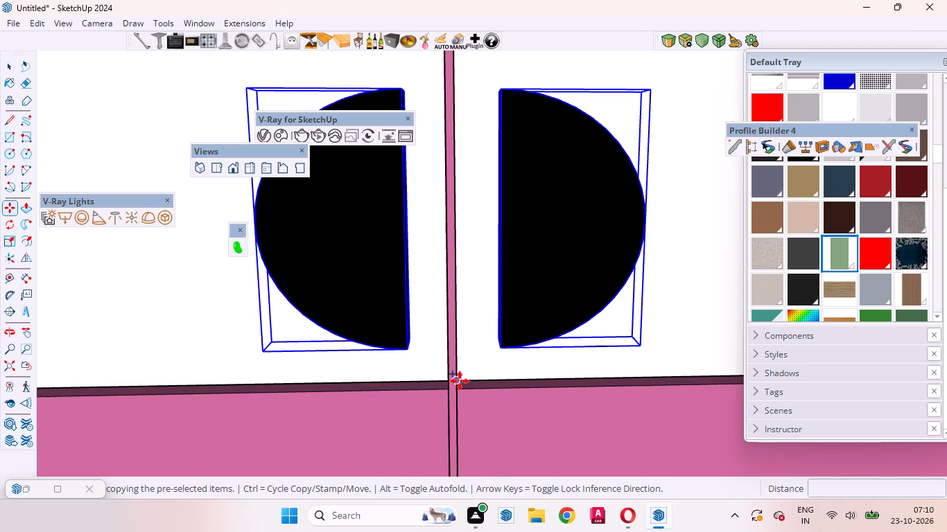
{"action": "left_click", "coordinate": [460, 382]}
{"action": "scroll", "coordinate": [487, 401], "scroll_direction": "down", "scroll_amount": 14}
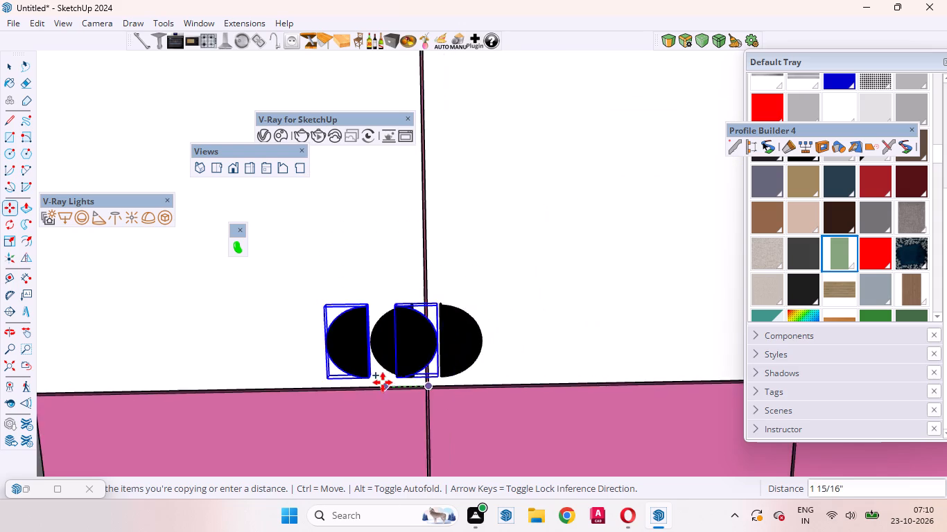
{"action": "scroll", "coordinate": [383, 382], "scroll_direction": "down", "scroll_amount": 10}
{"action": "middle_click_drag", "start_coordinate": [341, 302], "coordinate": [373, 461]}
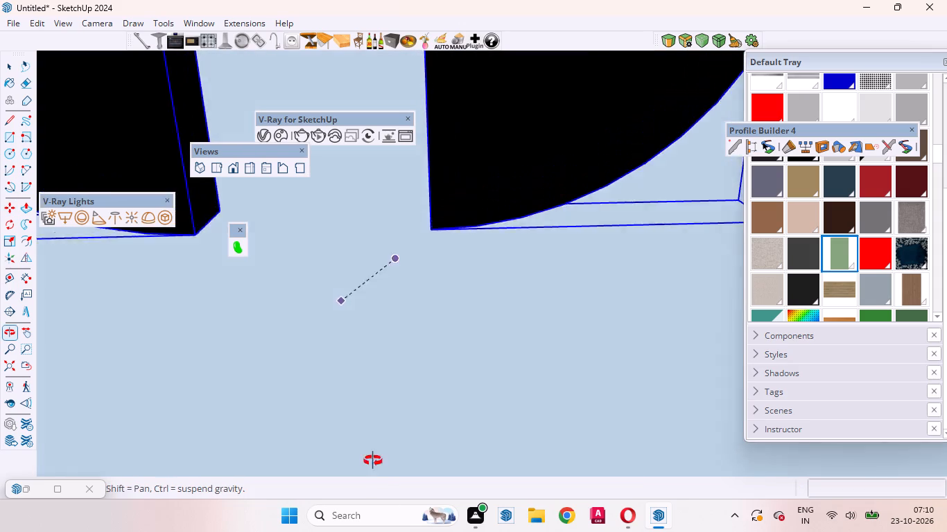
{"action": "middle_click_drag", "start_coordinate": [373, 461], "coordinate": [422, 531]}
{"action": "scroll", "coordinate": [438, 344], "scroll_direction": "down", "scroll_amount": 20}
{"action": "scroll", "coordinate": [438, 344], "scroll_direction": "down", "scroll_amount": 7}
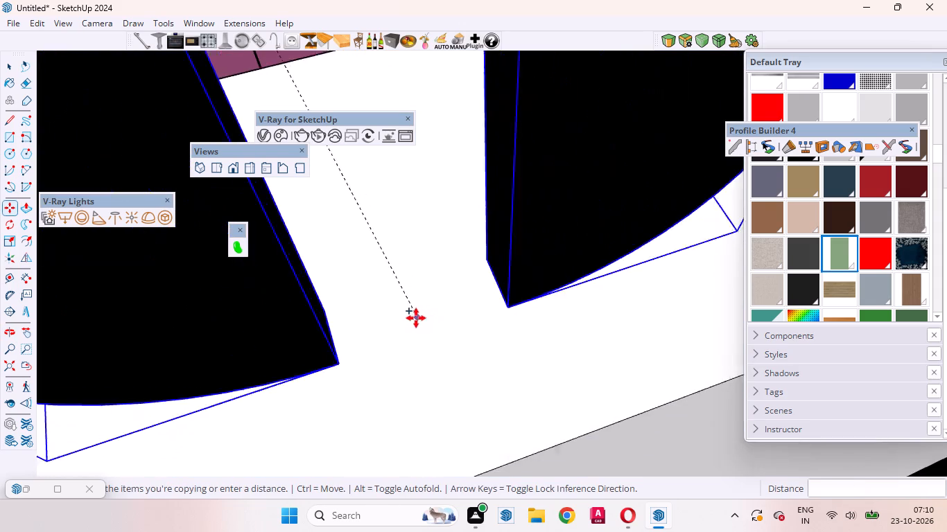
{"action": "scroll", "coordinate": [416, 318], "scroll_direction": "down", "scroll_amount": 20}
{"action": "scroll", "coordinate": [416, 318], "scroll_direction": "down", "scroll_amount": 19}
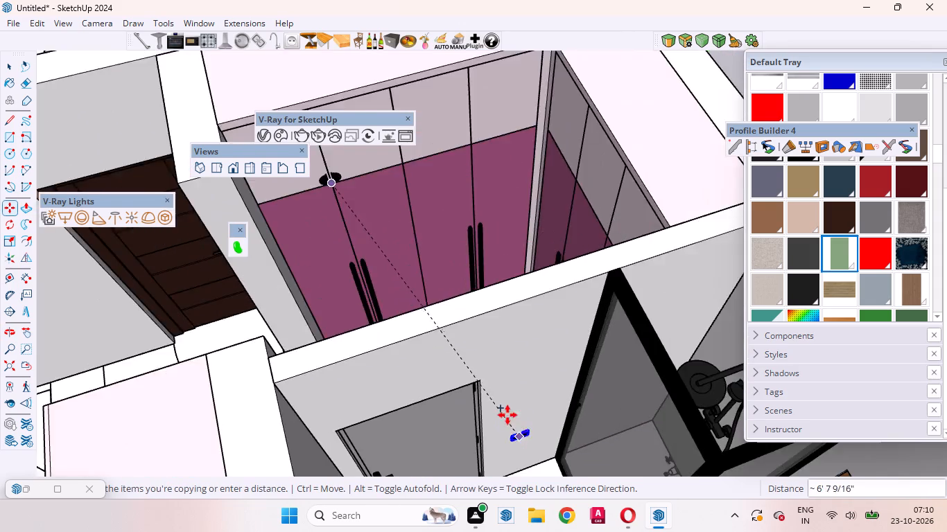
{"action": "scroll", "coordinate": [507, 415], "scroll_direction": "down", "scroll_amount": 3}
{"action": "scroll", "coordinate": [475, 253], "scroll_direction": "up", "scroll_amount": 10}
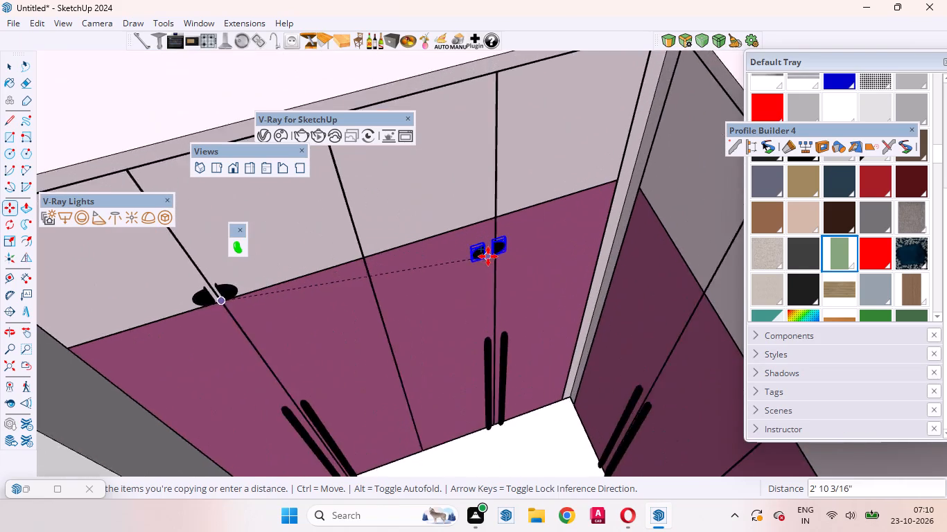
{"action": "scroll", "coordinate": [488, 256], "scroll_direction": "up", "scroll_amount": 5}
{"action": "scroll", "coordinate": [483, 185], "scroll_direction": "up", "scroll_amount": 20}
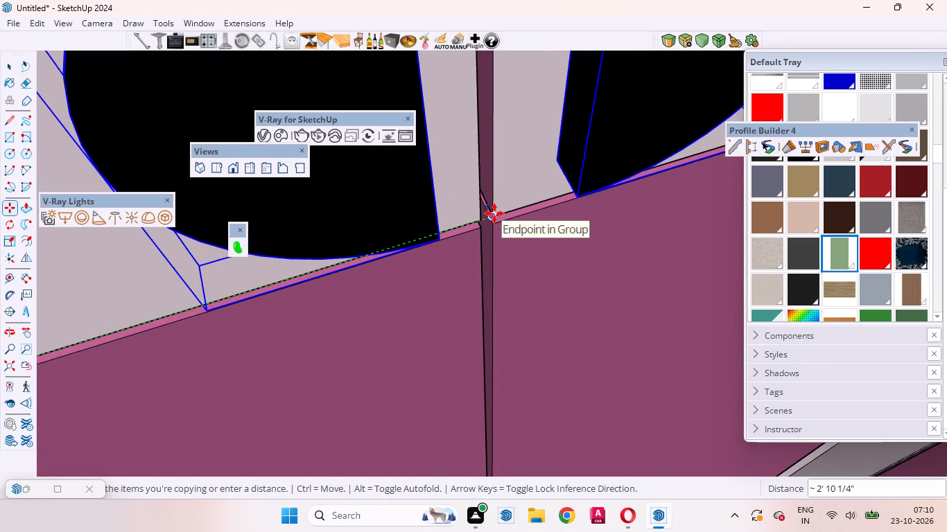
{"action": "left_click", "coordinate": [494, 213]}
Inspect the copied half-round handle pair from several angles for its fit against the upper shutter face.
{"action": "scroll", "coordinate": [565, 258], "scroll_direction": "down", "scroll_amount": 10}
{"action": "middle_click_drag", "start_coordinate": [525, 265], "coordinate": [487, 251]}
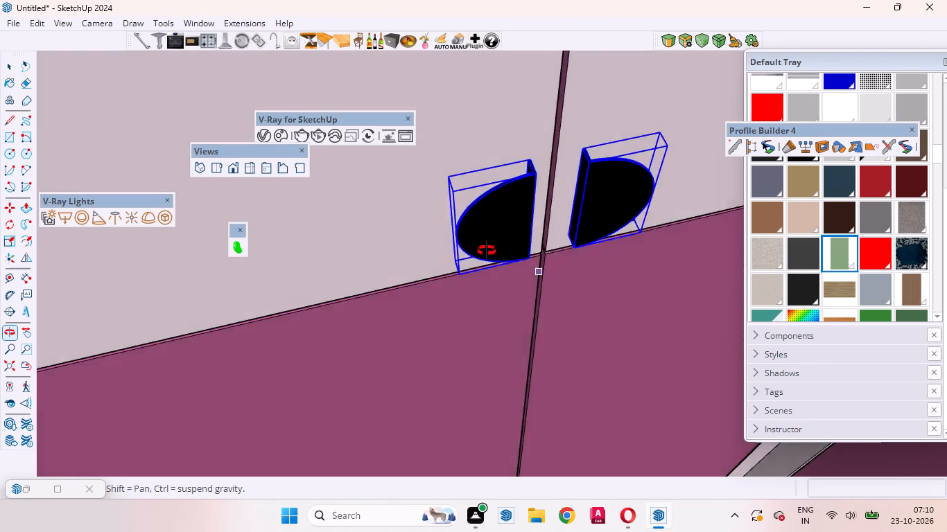
{"action": "middle_click_drag", "start_coordinate": [487, 251], "coordinate": [701, 330]}
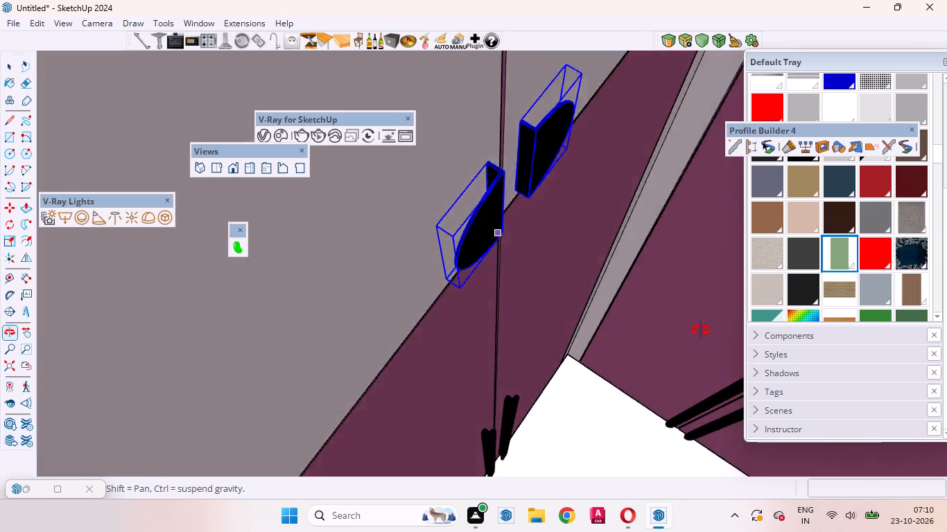
{"action": "middle_click_drag", "start_coordinate": [701, 330], "coordinate": [722, 333]}
{"action": "scroll", "coordinate": [502, 206], "scroll_direction": "up", "scroll_amount": 5}
{"action": "middle_click_drag", "start_coordinate": [464, 202], "coordinate": [485, 211]}
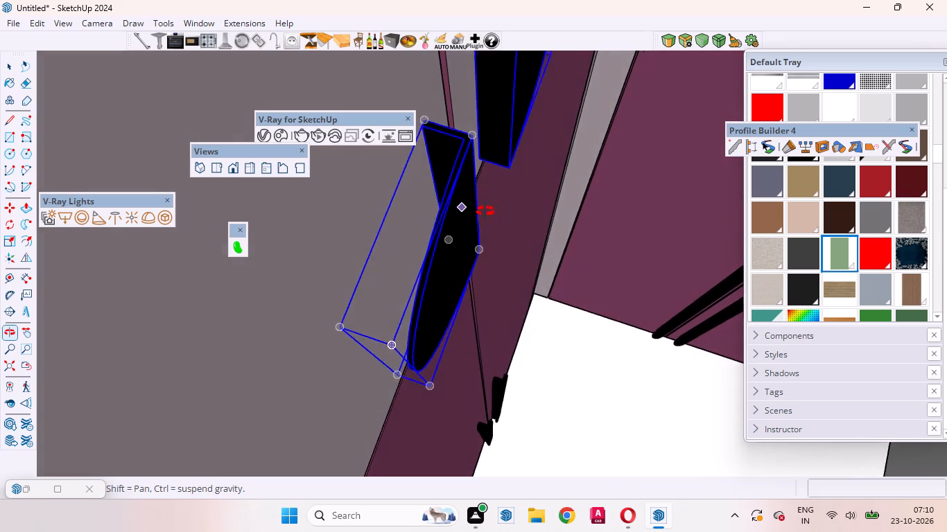
{"action": "middle_click_drag", "start_coordinate": [485, 211], "coordinate": [625, 138]}
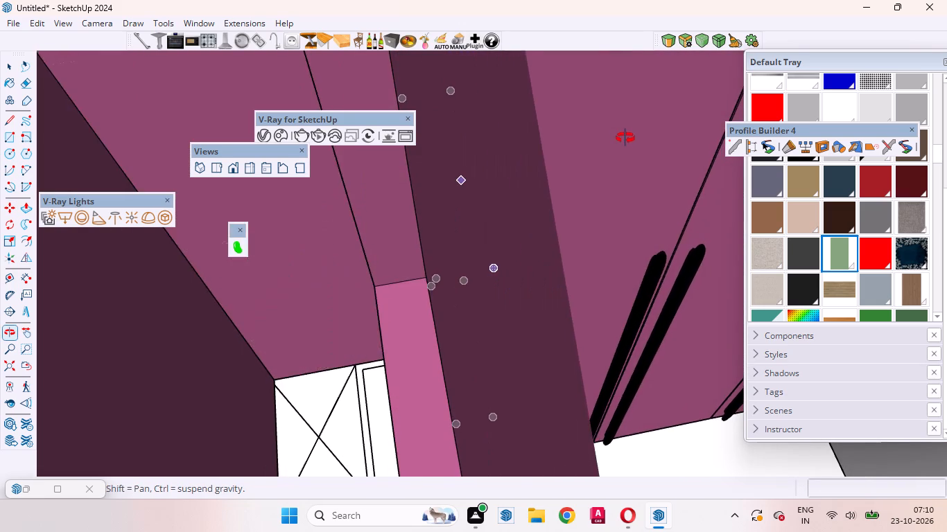
{"action": "middle_click_drag", "start_coordinate": [625, 138], "coordinate": [488, 206]}
{"action": "scroll", "coordinate": [476, 216], "scroll_direction": "up", "scroll_amount": 1}
{"action": "scroll", "coordinate": [484, 240], "scroll_direction": "down", "scroll_amount": 19}
{"action": "middle_click_drag", "start_coordinate": [555, 269], "coordinate": [521, 251]}
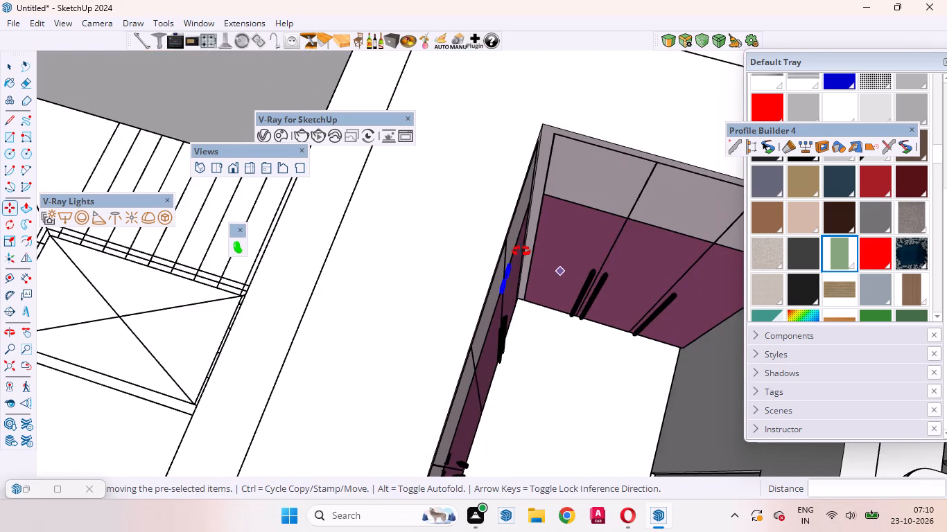
{"action": "middle_click_drag", "start_coordinate": [521, 251], "coordinate": [353, 240]}
Copy the half-round handle pair about 7' 2 1/2" from the upper shutters onto the floor in front of the wardrobes.
{"action": "scroll", "coordinate": [374, 240], "scroll_direction": "down", "scroll_amount": 9}
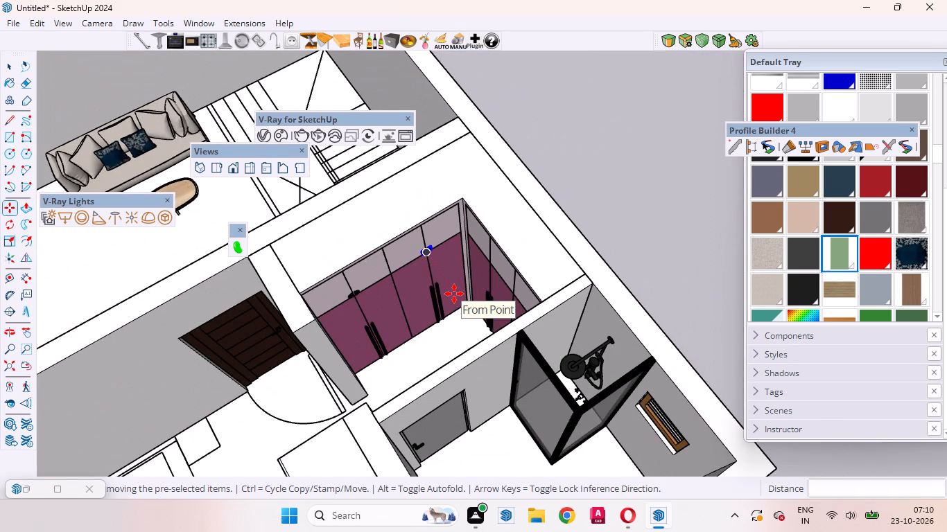
{"action": "key", "text": "space"}
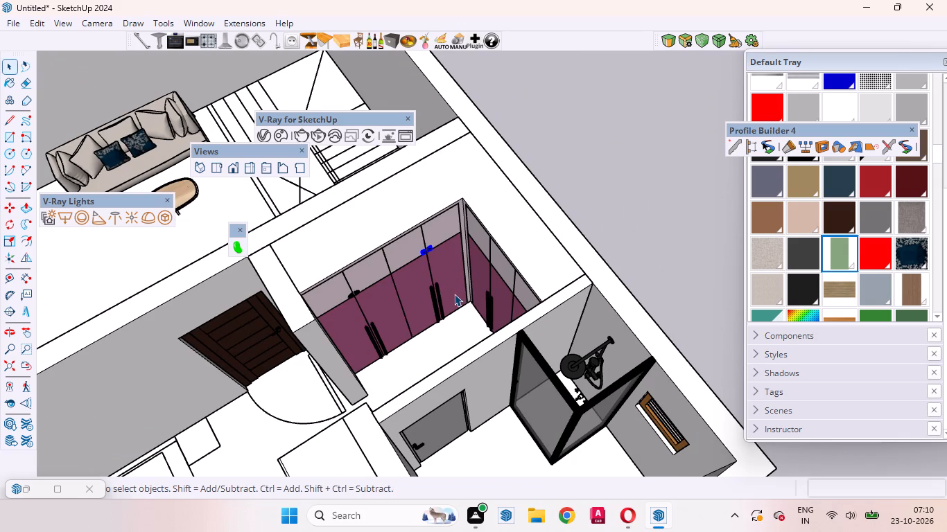
{"action": "key", "text": "m"}
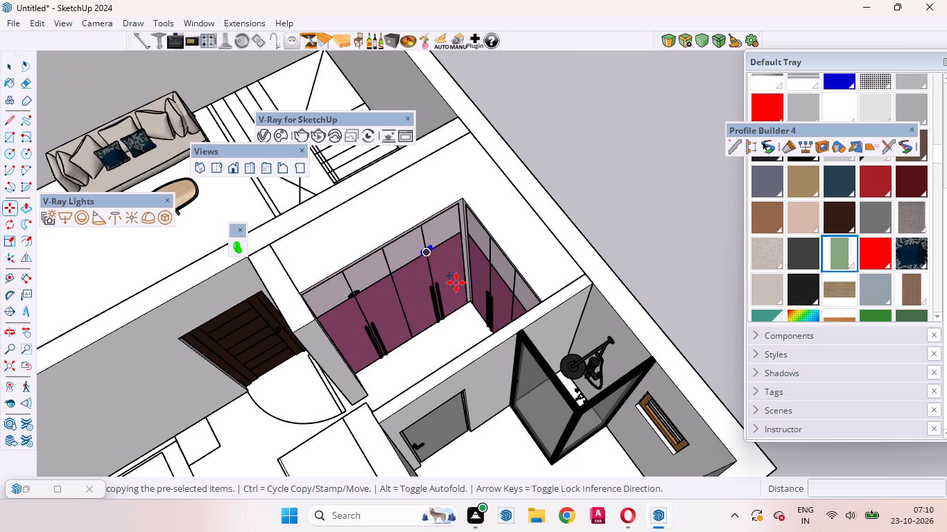
{"action": "left_click", "coordinate": [441, 231]}
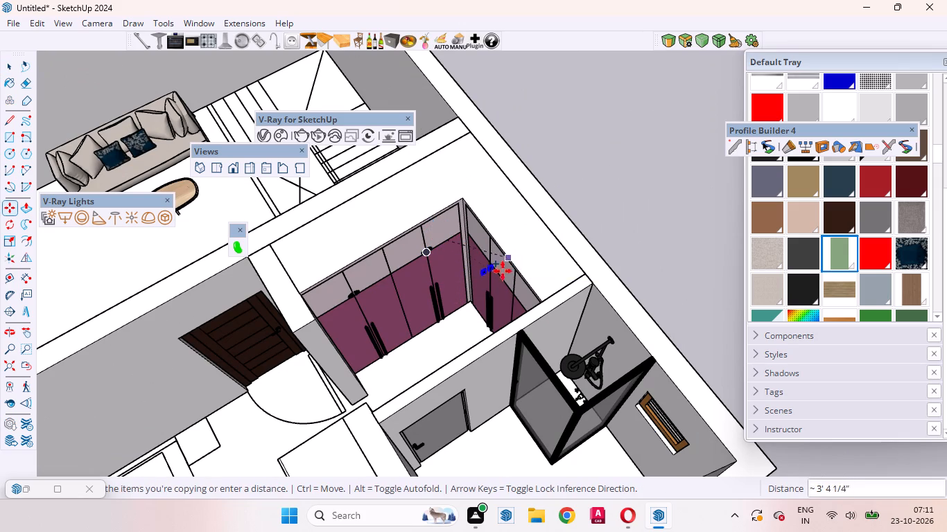
{"action": "left_click", "coordinate": [470, 322]}
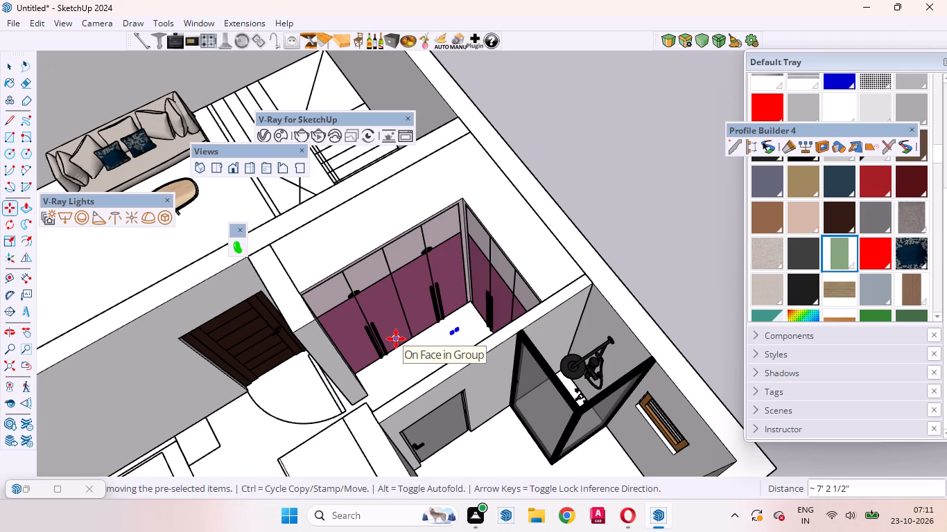
Rotate the copied half-round handle pair 90 degrees in the horizontal plane, about a point on the bedroom floor.
{"action": "key", "text": "q"}
{"action": "scroll", "coordinate": [497, 375], "scroll_direction": "down", "scroll_amount": 1}
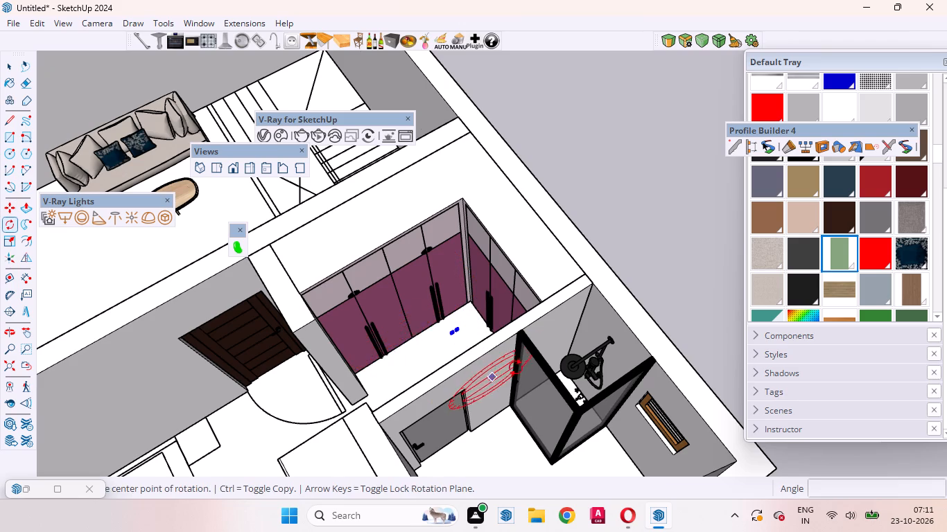
{"action": "scroll", "coordinate": [516, 368], "scroll_direction": "down", "scroll_amount": 9}
{"action": "scroll", "coordinate": [404, 453], "scroll_direction": "up", "scroll_amount": 8}
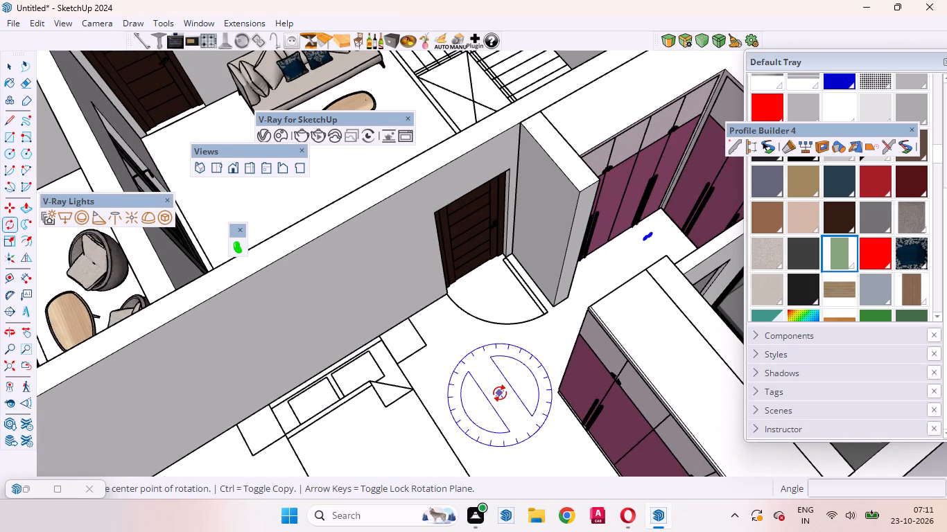
{"action": "left_click", "coordinate": [500, 393]}
{"action": "left_click", "coordinate": [429, 450]}
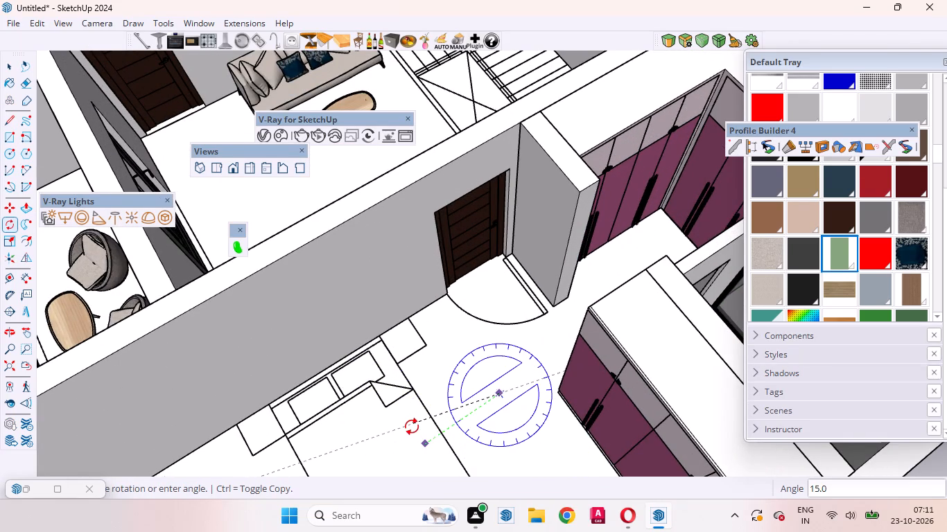
{"action": "type", "text": "90"}
{"action": "key", "text": "Return"}
Move the rotated half-round handle pair about 4' 7 1/16" across the bedroom floor, in front of the bed-side wardrobe.
{"action": "scroll", "coordinate": [512, 391], "scroll_direction": "down", "scroll_amount": 6}
{"action": "middle_click_drag", "start_coordinate": [538, 339], "coordinate": [849, 459]}
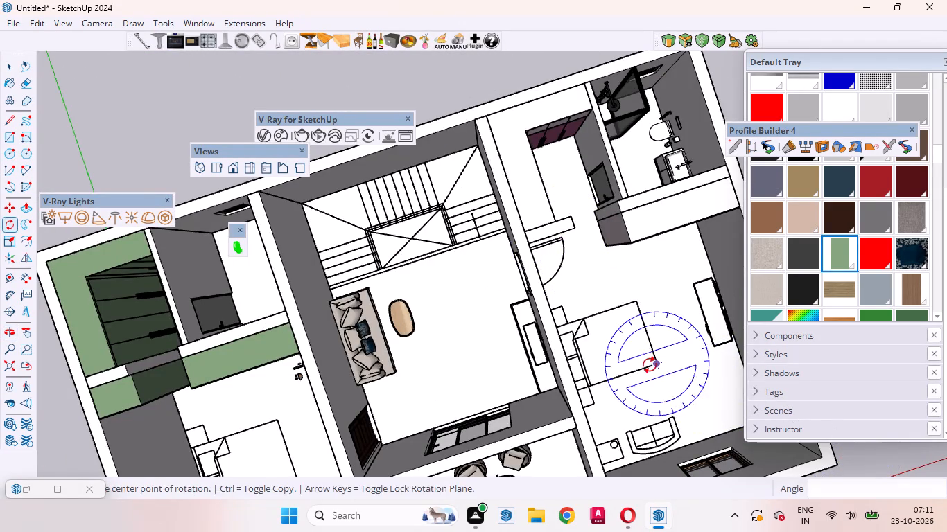
{"action": "key", "text": "space"}
{"action": "type", "text": "m"}
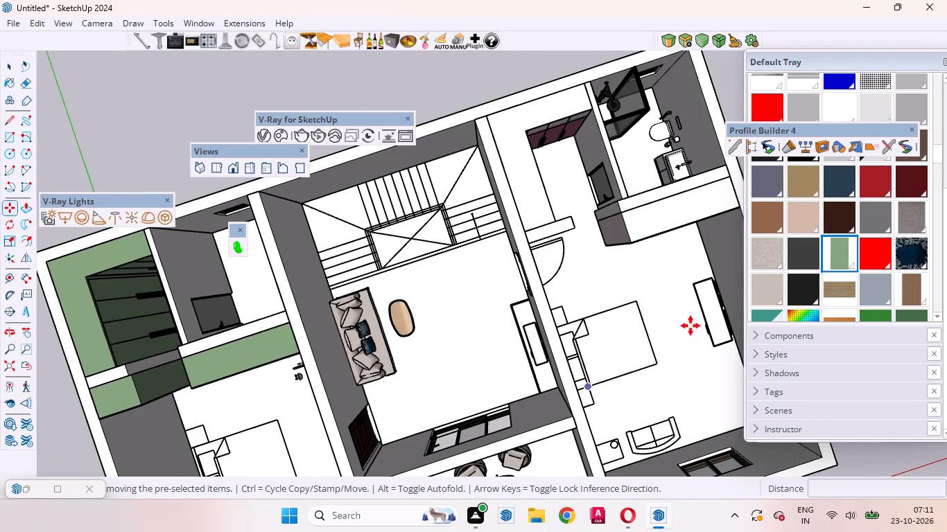
{"action": "left_click", "coordinate": [642, 274]}
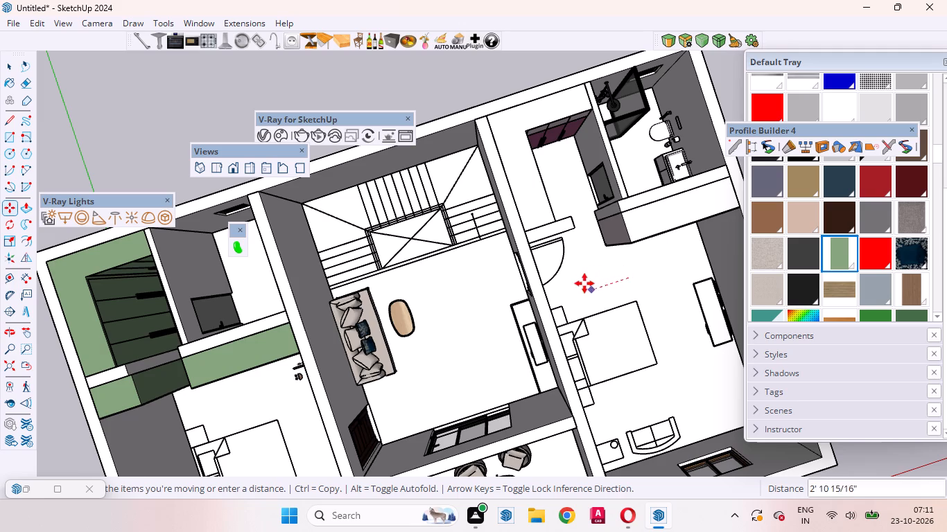
{"action": "scroll", "coordinate": [589, 307], "scroll_direction": "down", "scroll_amount": 4}
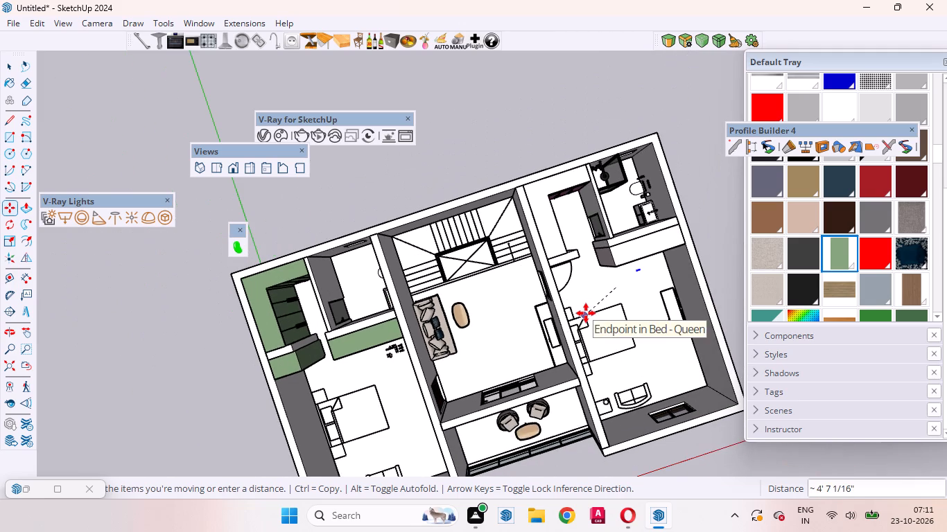
{"action": "left_click", "coordinate": [586, 312]}
Move the half-round handle pair about 14' 1/4" from the floor onto the lower edge of the three-door wardrobe's upper shutters.
{"action": "scroll", "coordinate": [656, 286], "scroll_direction": "up", "scroll_amount": 11}
{"action": "middle_click_drag", "start_coordinate": [624, 276], "coordinate": [590, 235]}
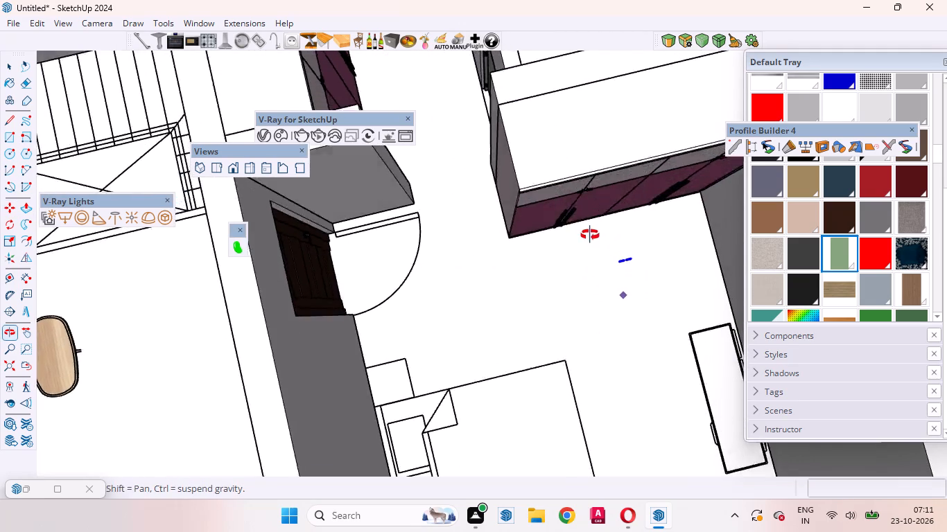
{"action": "middle_click_drag", "start_coordinate": [590, 235], "coordinate": [454, 14]}
{"action": "scroll", "coordinate": [623, 351], "scroll_direction": "up", "scroll_amount": 12}
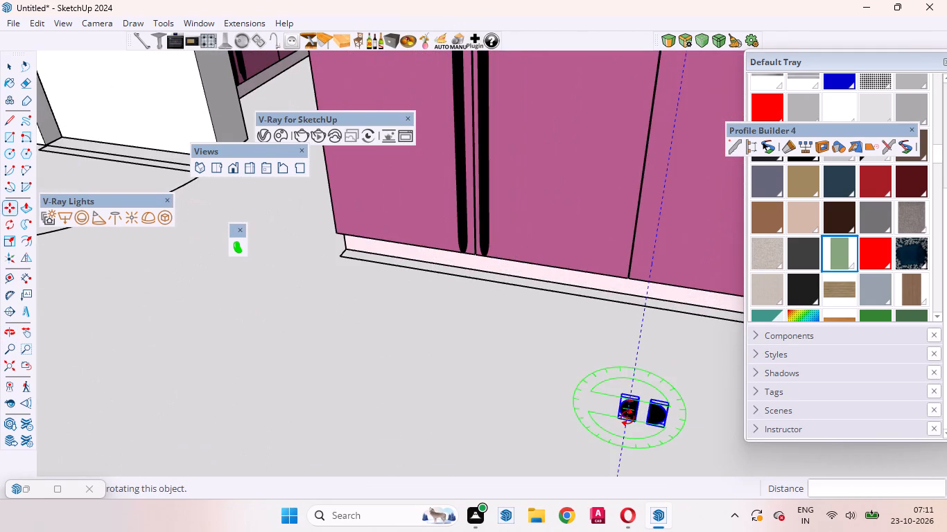
{"action": "key", "text": "space"}
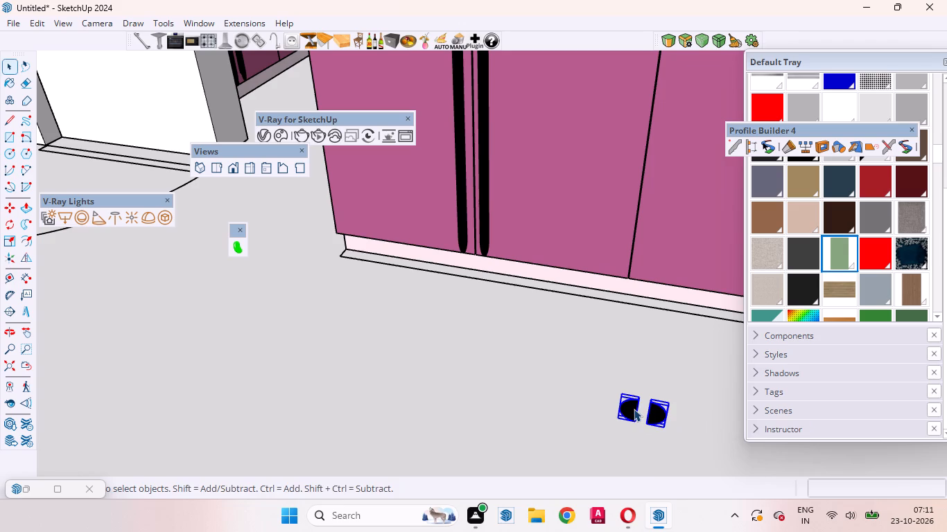
{"action": "type", "text": "m"}
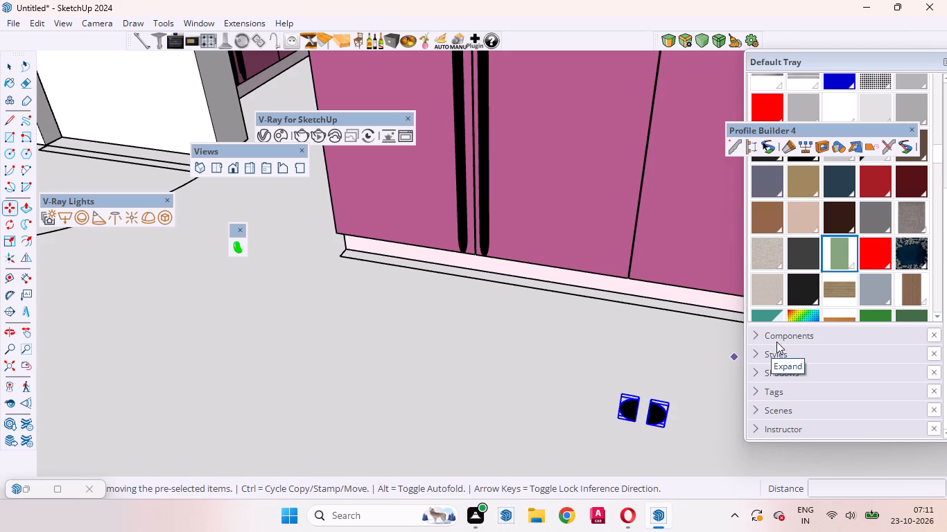
{"action": "scroll", "coordinate": [553, 350], "scroll_direction": "down", "scroll_amount": 5}
{"action": "scroll", "coordinate": [566, 413], "scroll_direction": "up", "scroll_amount": 8}
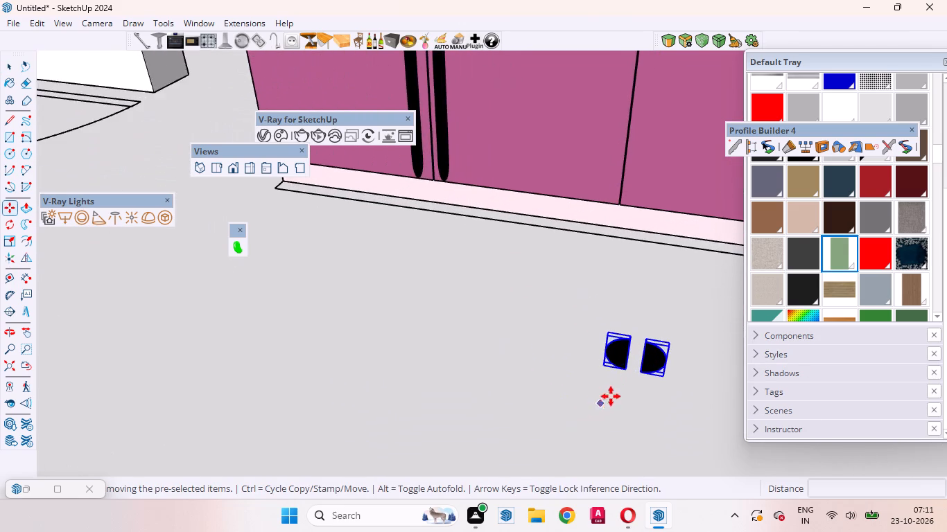
{"action": "scroll", "coordinate": [625, 382], "scroll_direction": "up", "scroll_amount": 8}
{"action": "left_click", "coordinate": [640, 364]}
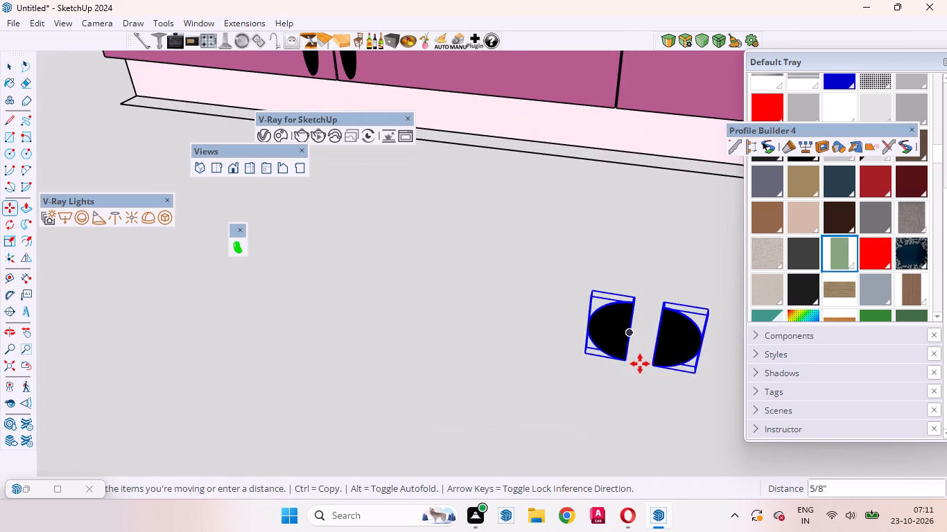
{"action": "scroll", "coordinate": [526, 354], "scroll_direction": "down", "scroll_amount": 20}
{"action": "scroll", "coordinate": [526, 354], "scroll_direction": "down", "scroll_amount": 4}
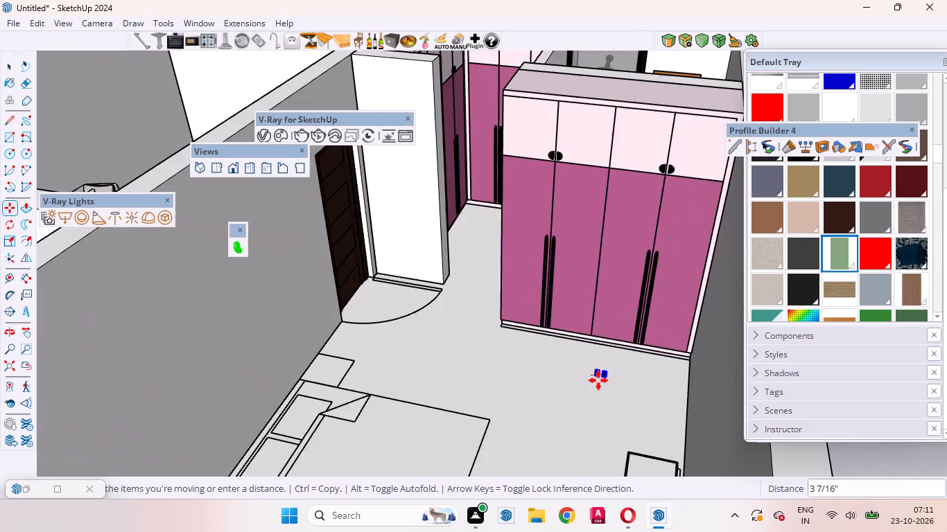
{"action": "scroll", "coordinate": [598, 380], "scroll_direction": "down", "scroll_amount": 6}
{"action": "scroll", "coordinate": [484, 152], "scroll_direction": "up", "scroll_amount": 4}
{"action": "scroll", "coordinate": [540, 149], "scroll_direction": "up", "scroll_amount": 4}
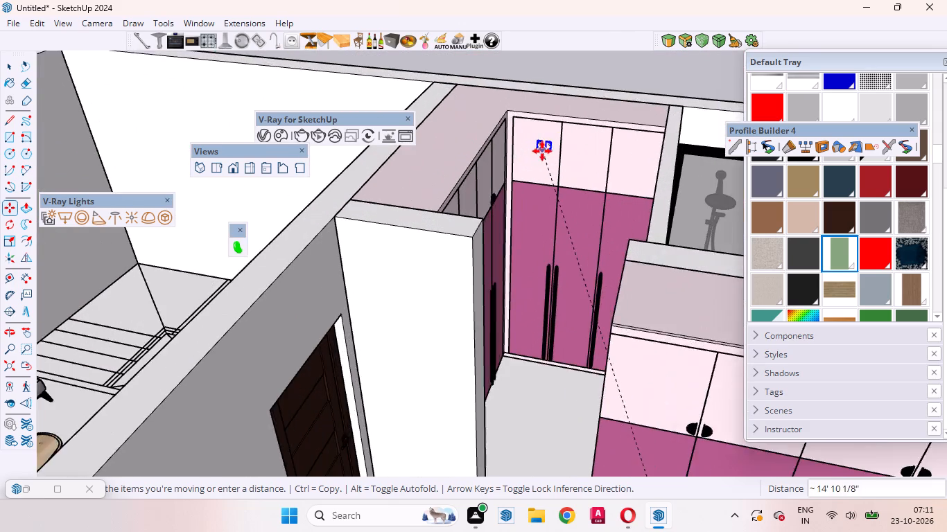
{"action": "scroll", "coordinate": [542, 151], "scroll_direction": "up", "scroll_amount": 11}
{"action": "scroll", "coordinate": [571, 206], "scroll_direction": "up", "scroll_amount": 3}
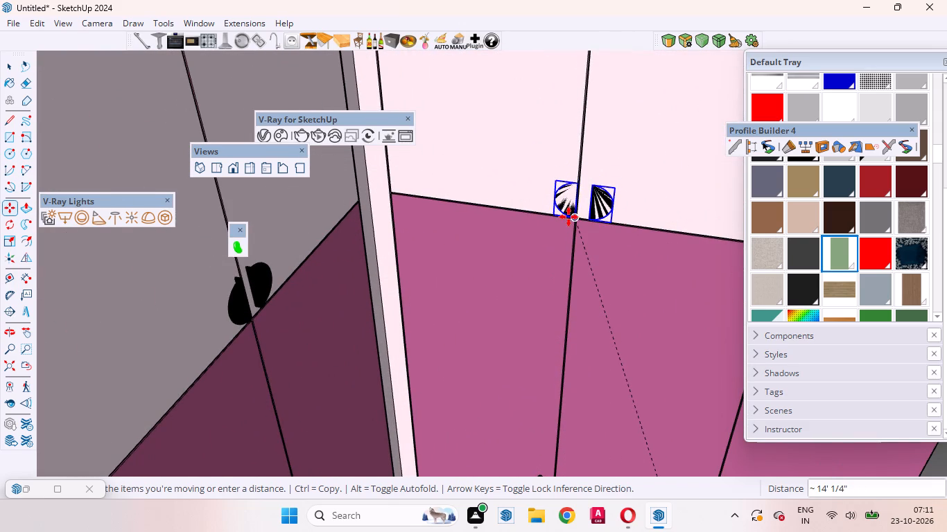
{"action": "left_click", "coordinate": [570, 216]}
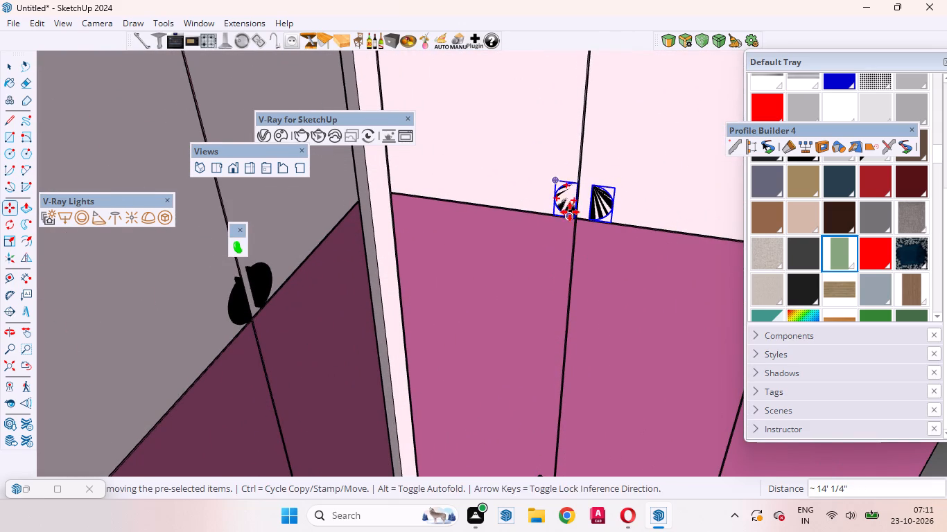
Shift the half-round handle pair about 1/2" sideways toward the joint between the first two upper shutters.
{"action": "scroll", "coordinate": [570, 212], "scroll_direction": "up", "scroll_amount": 16}
{"action": "left_click", "coordinate": [638, 233]}
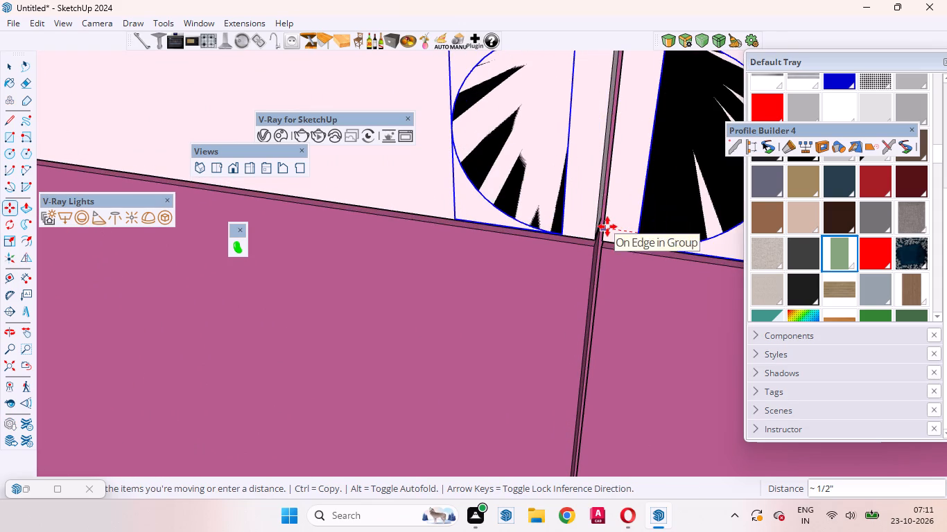
{"action": "left_click", "coordinate": [607, 226]}
Move the half-round handle pair about 15/16" outward so it stands proud of the upper shutter face.
{"action": "middle_click_drag", "start_coordinate": [591, 222], "coordinate": [637, 411]}
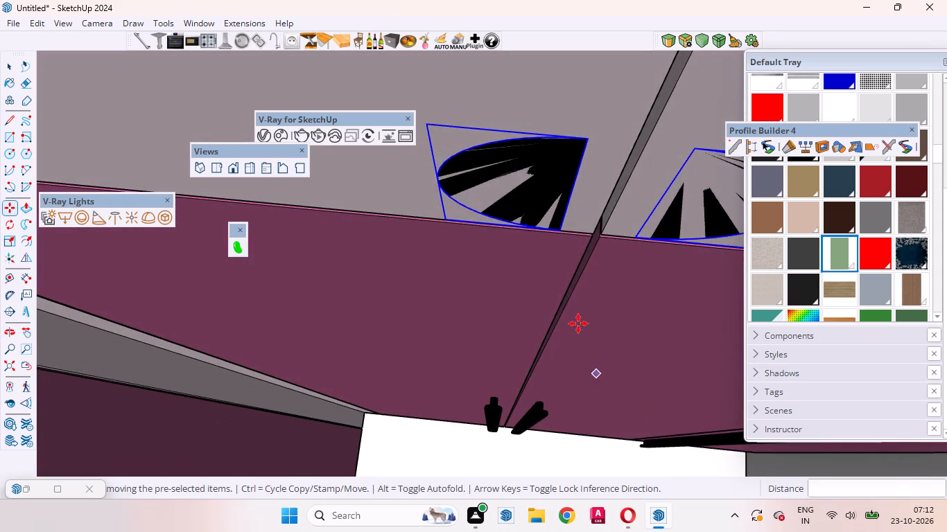
{"action": "scroll", "coordinate": [528, 231], "scroll_direction": "down", "scroll_amount": 11}
{"action": "middle_click_drag", "start_coordinate": [635, 258], "coordinate": [607, 195]}
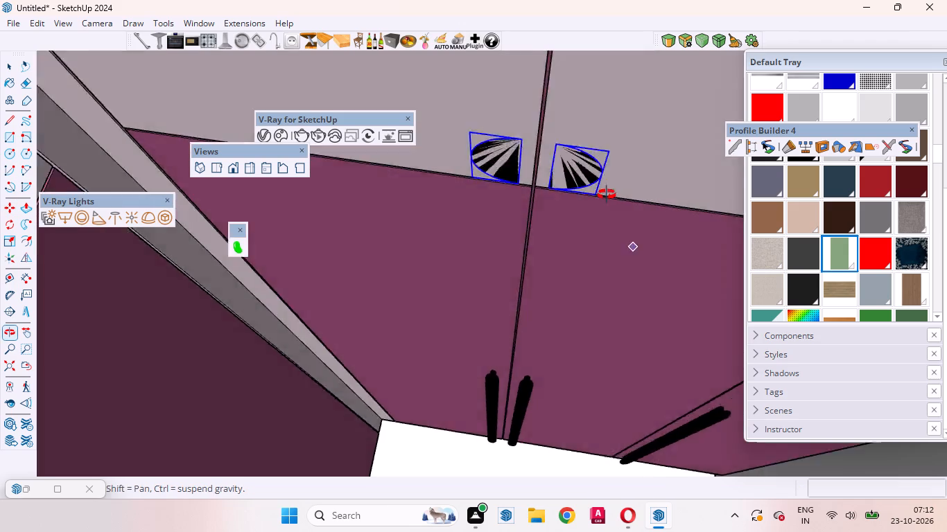
{"action": "middle_click_drag", "start_coordinate": [607, 195], "coordinate": [747, 206]}
{"action": "scroll", "coordinate": [410, 242], "scroll_direction": "down", "scroll_amount": 5}
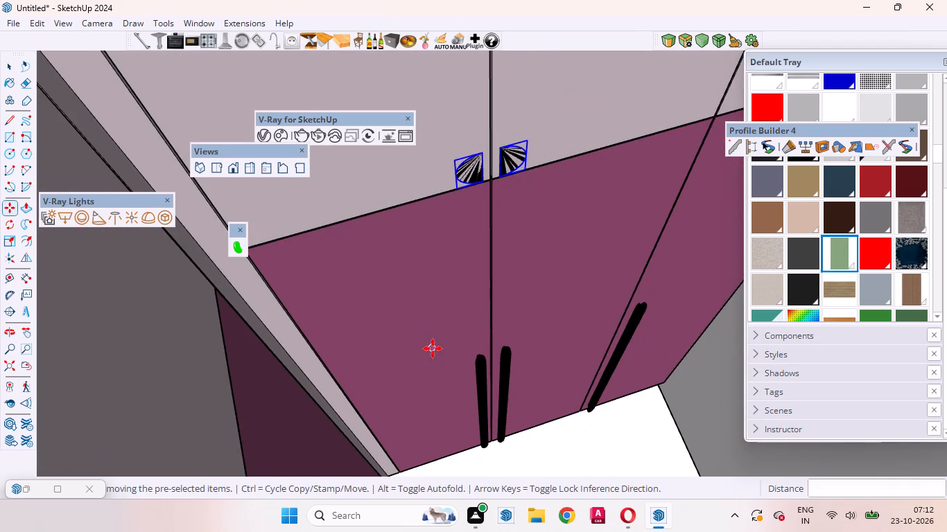
{"action": "middle_click_drag", "start_coordinate": [487, 344], "coordinate": [585, 339]}
{"action": "scroll", "coordinate": [580, 319], "scroll_direction": "down", "scroll_amount": 1}
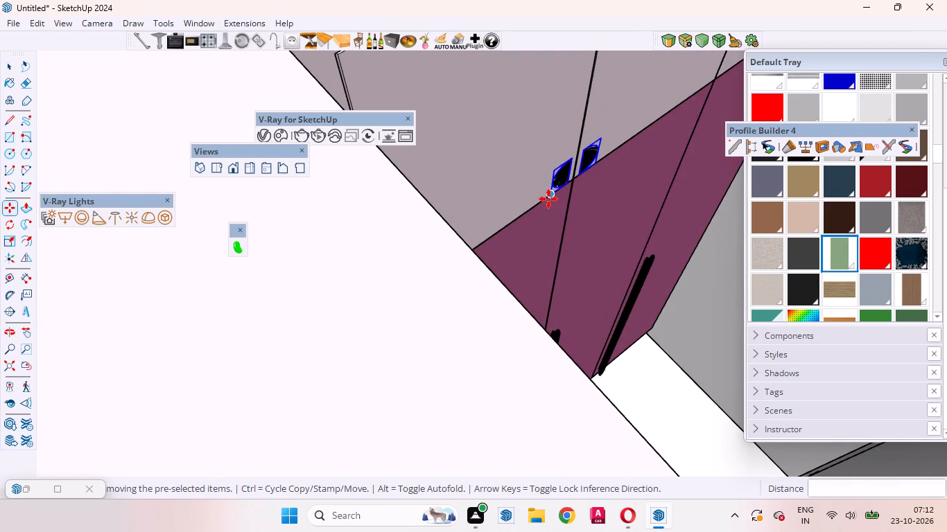
{"action": "left_click", "coordinate": [543, 189]}
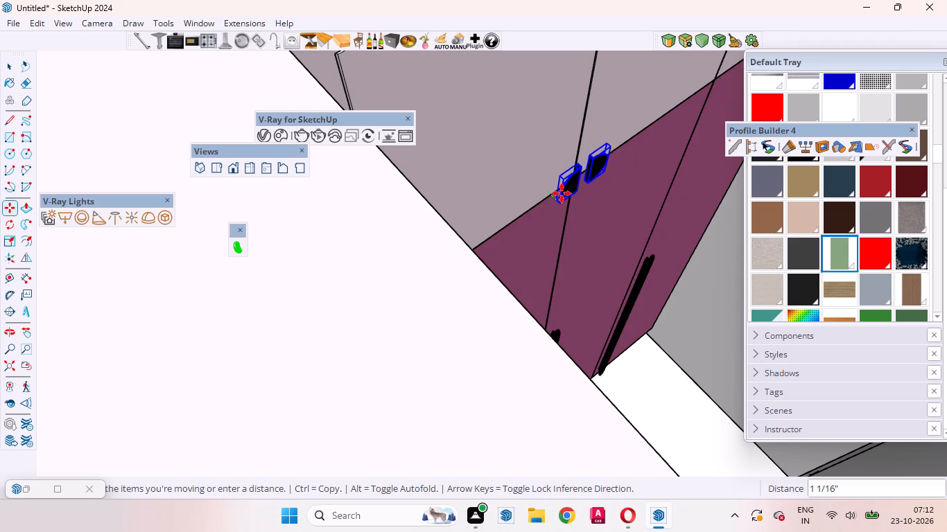
{"action": "left_click", "coordinate": [560, 191]}
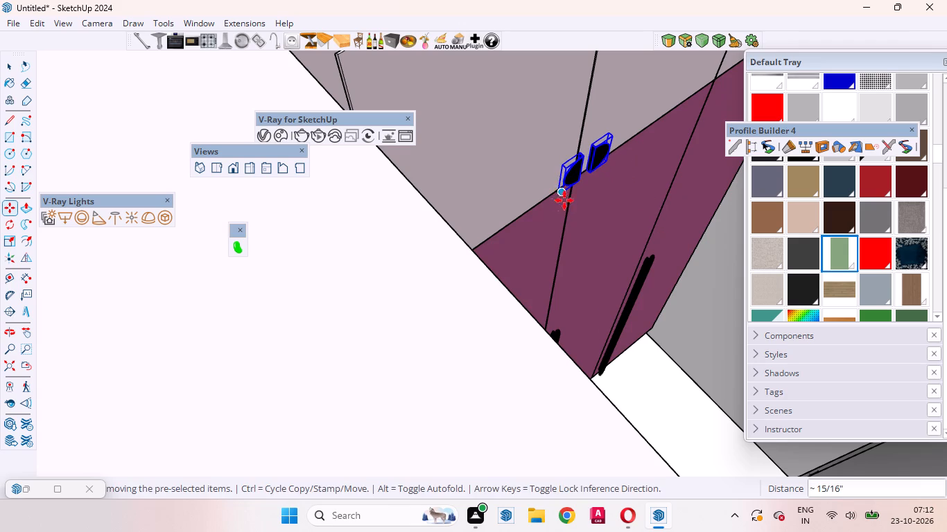
Slide the half-round handle pair about 3/4" sideways to centre it on the joint between the two upper shutters.
{"action": "middle_click_drag", "start_coordinate": [527, 198], "coordinate": [305, 131]}
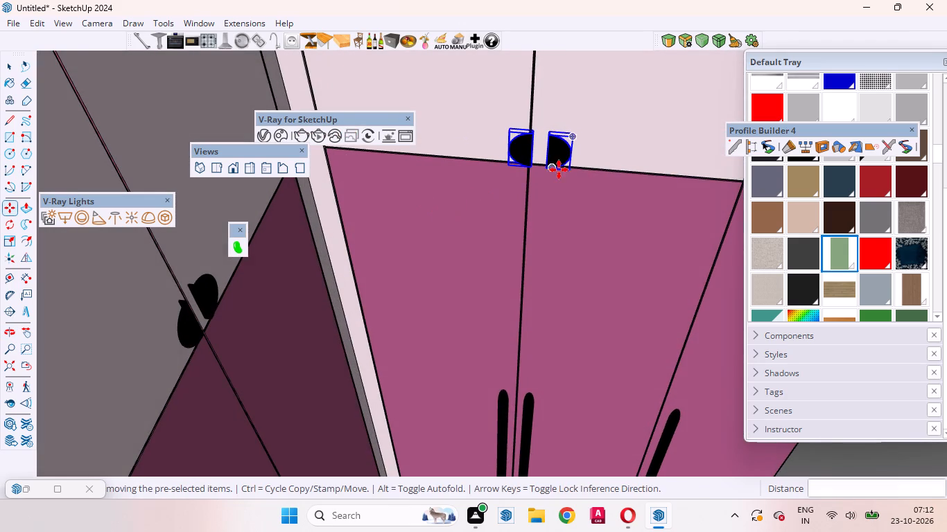
{"action": "scroll", "coordinate": [560, 170], "scroll_direction": "up", "scroll_amount": 5}
{"action": "left_click", "coordinate": [629, 145]}
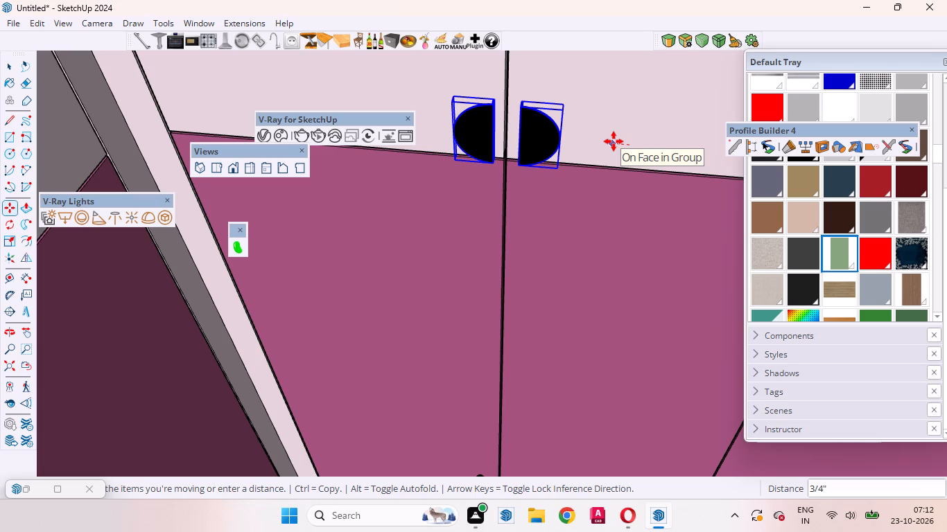
{"action": "left_click", "coordinate": [614, 141]}
Copy the single half-round handle from the second upper shutter about 1' 4 11/16" across to the third upper shutter.
{"action": "key", "text": "space"}
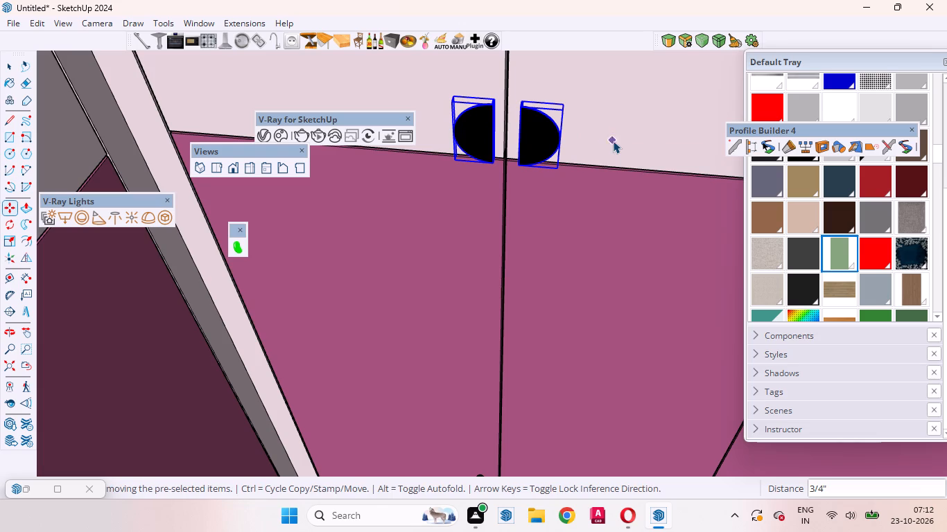
{"action": "left_click", "coordinate": [531, 128]}
{"action": "key", "text": "m"}
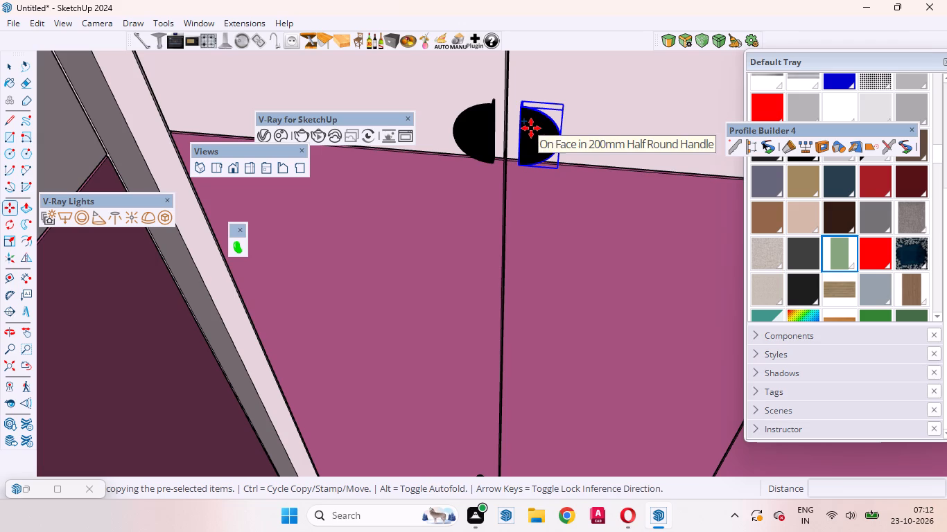
{"action": "scroll", "coordinate": [492, 155], "scroll_direction": "up", "scroll_amount": 14}
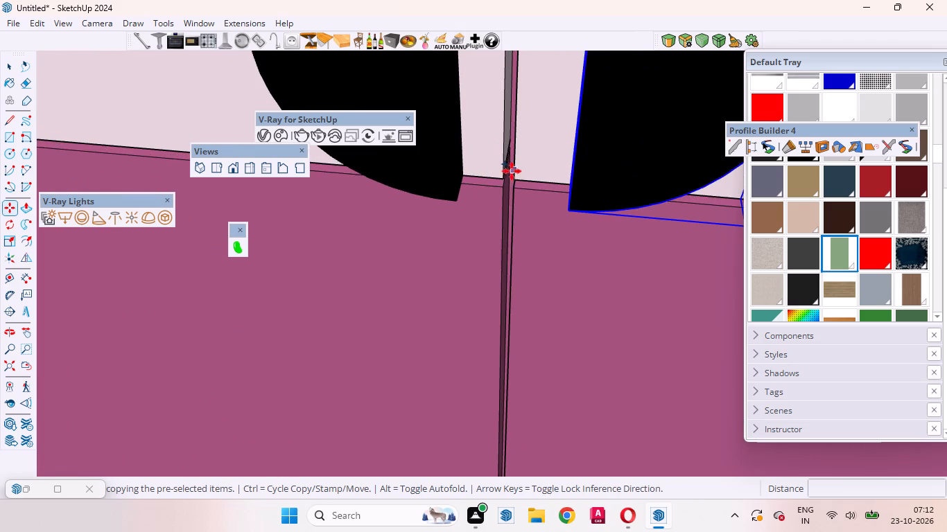
{"action": "left_click", "coordinate": [514, 179]}
{"action": "scroll", "coordinate": [618, 167], "scroll_direction": "down", "scroll_amount": 9}
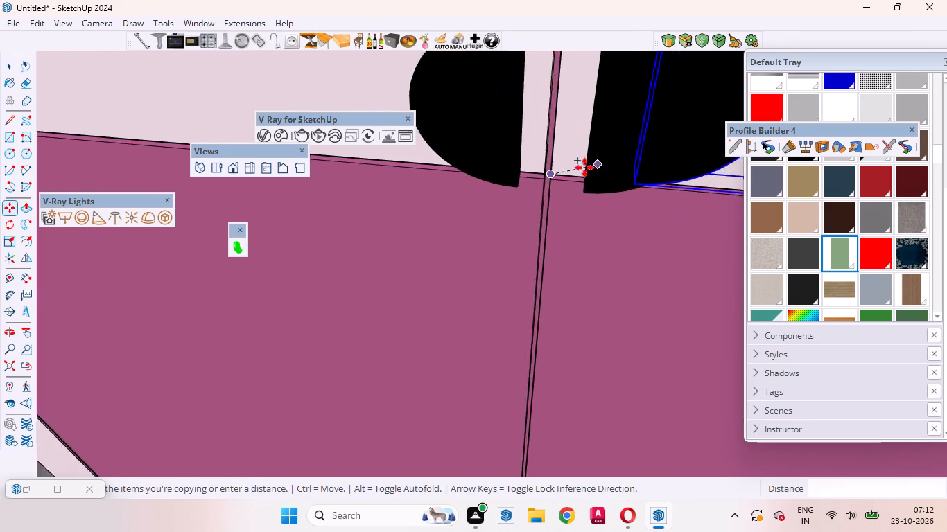
{"action": "scroll", "coordinate": [584, 168], "scroll_direction": "down", "scroll_amount": 9}
{"action": "middle_click_drag", "start_coordinate": [542, 206], "coordinate": [483, 80]}
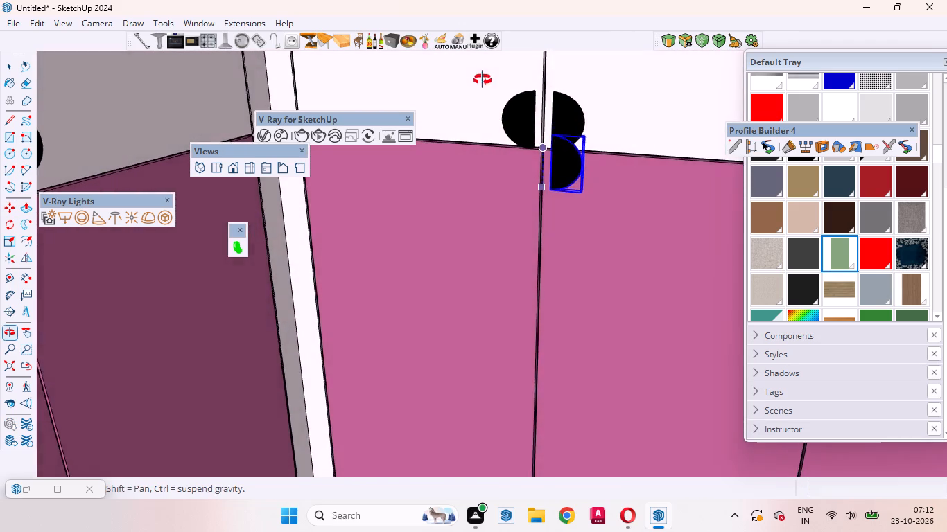
{"action": "middle_click_drag", "start_coordinate": [483, 80], "coordinate": [539, 82]}
{"action": "scroll", "coordinate": [540, 125], "scroll_direction": "down", "scroll_amount": 13}
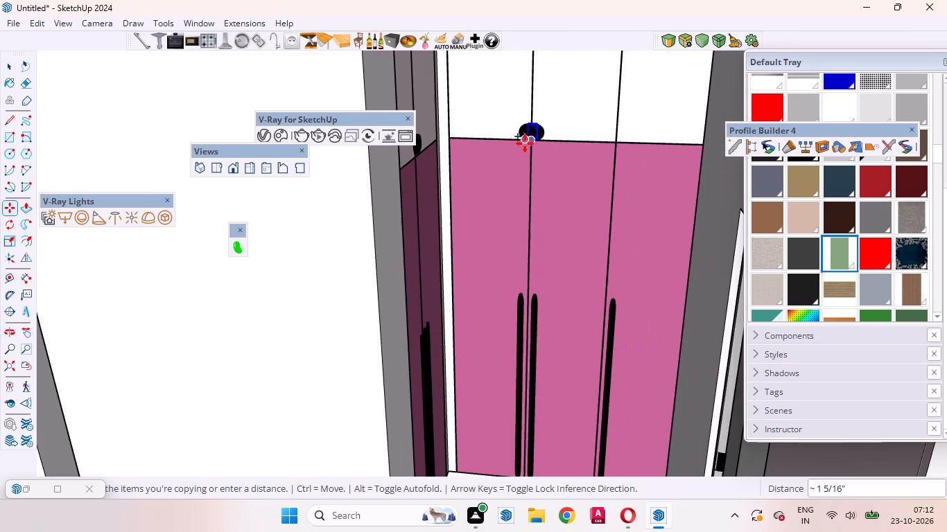
{"action": "scroll", "coordinate": [627, 136], "scroll_direction": "up", "scroll_amount": 16}
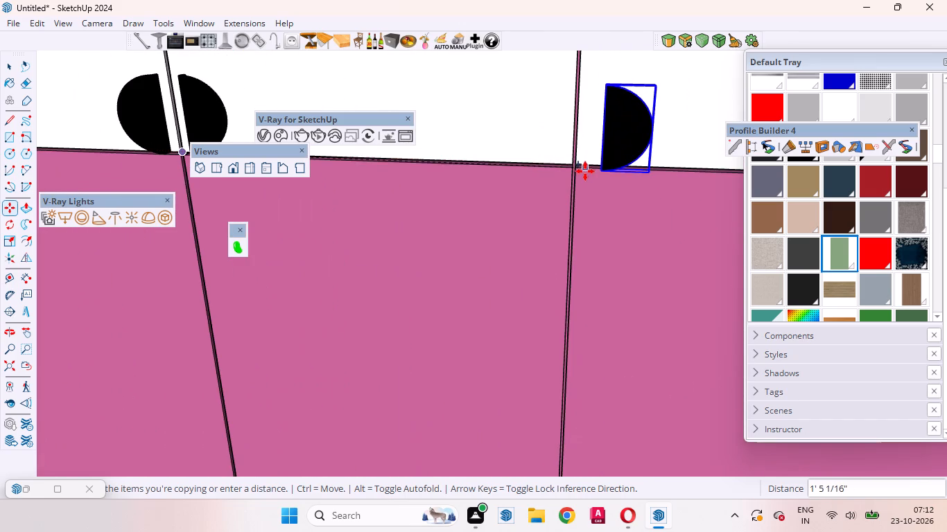
{"action": "left_click", "coordinate": [578, 163]}
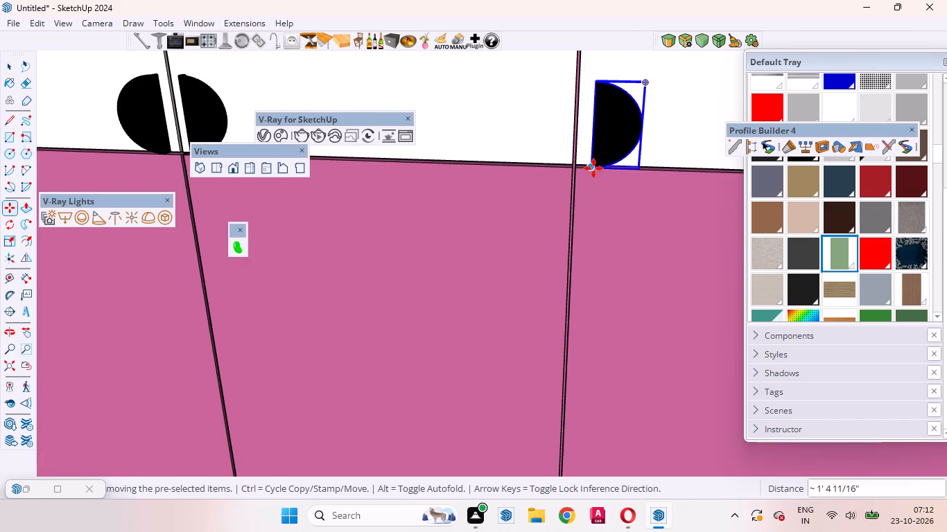
Inspect the half-round handles on the upper shutters of the two adjoining corner wardrobes from several angles.
{"action": "scroll", "coordinate": [558, 158], "scroll_direction": "down", "scroll_amount": 10}
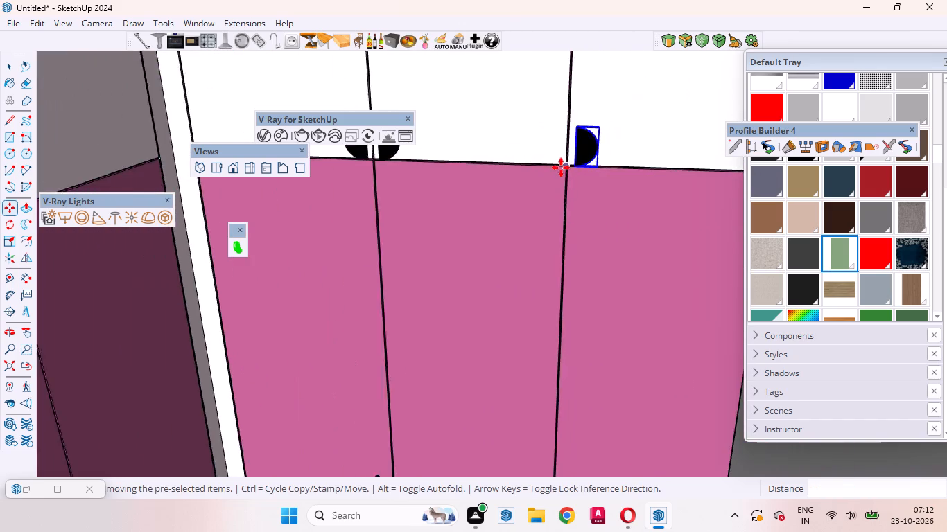
{"action": "middle_click_drag", "start_coordinate": [567, 184], "coordinate": [474, 287]}
{"action": "scroll", "coordinate": [512, 242], "scroll_direction": "down", "scroll_amount": 2}
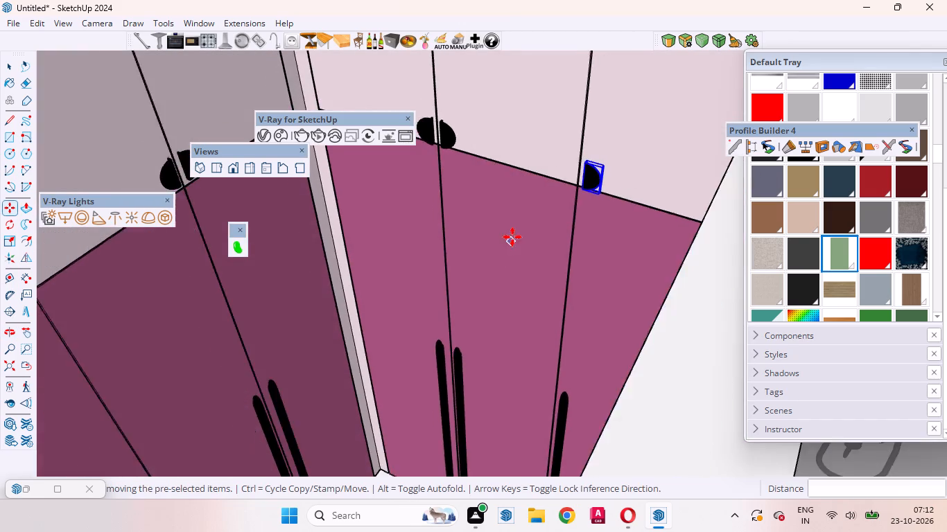
{"action": "scroll", "coordinate": [512, 237], "scroll_direction": "down", "scroll_amount": 13}
{"action": "key", "text": "space"}
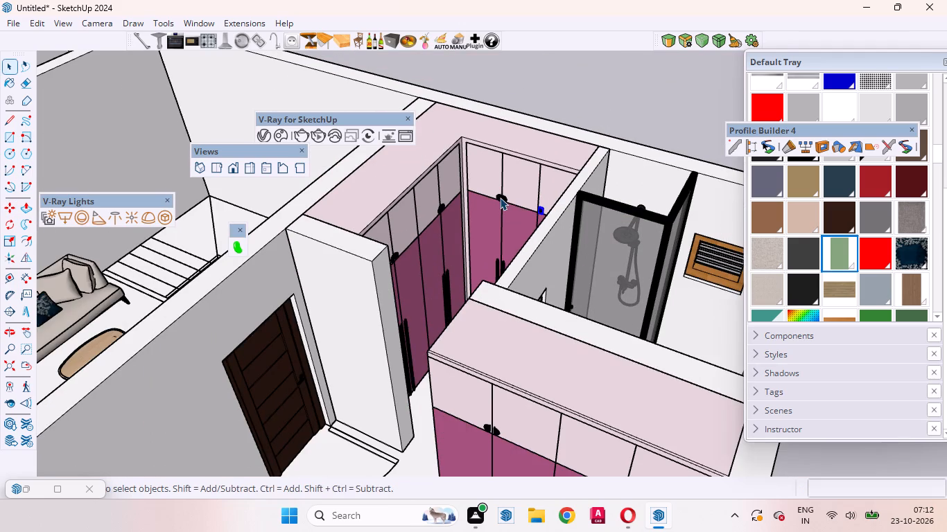
{"action": "scroll", "coordinate": [383, 251], "scroll_direction": "up", "scroll_amount": 20}
{"action": "scroll", "coordinate": [383, 251], "scroll_direction": "up", "scroll_amount": 1}
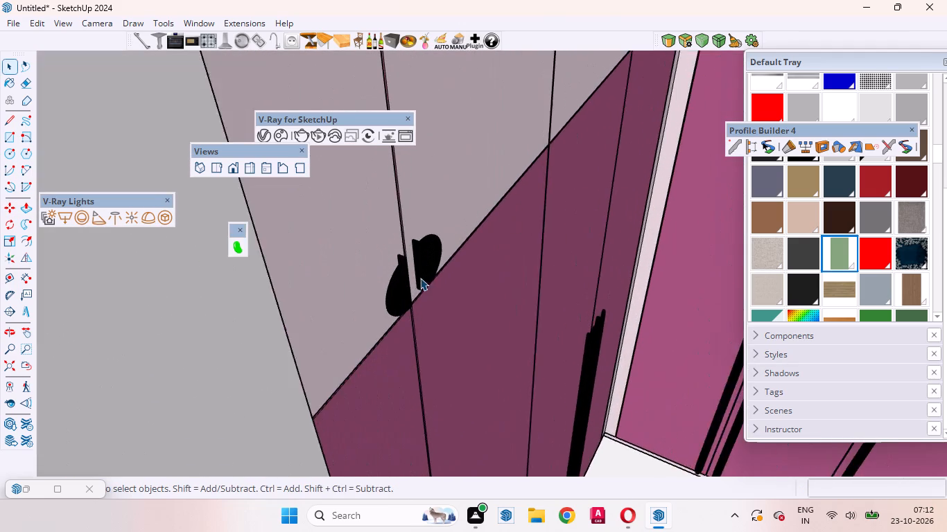
{"action": "scroll", "coordinate": [420, 278], "scroll_direction": "up", "scroll_amount": 3}
{"action": "middle_click_drag", "start_coordinate": [420, 278], "coordinate": [559, 311]}
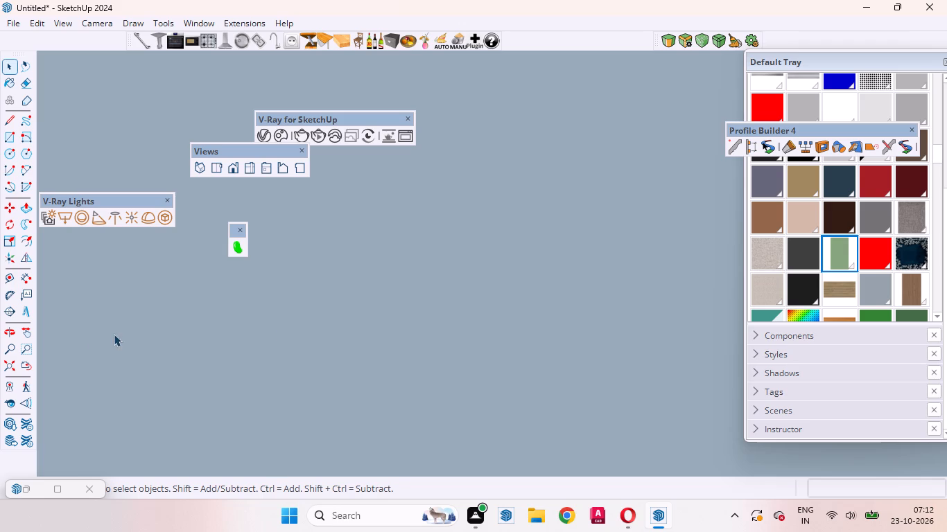
{"action": "left_click", "coordinate": [25, 367]}
{"action": "scroll", "coordinate": [424, 386], "scroll_direction": "down", "scroll_amount": 4}
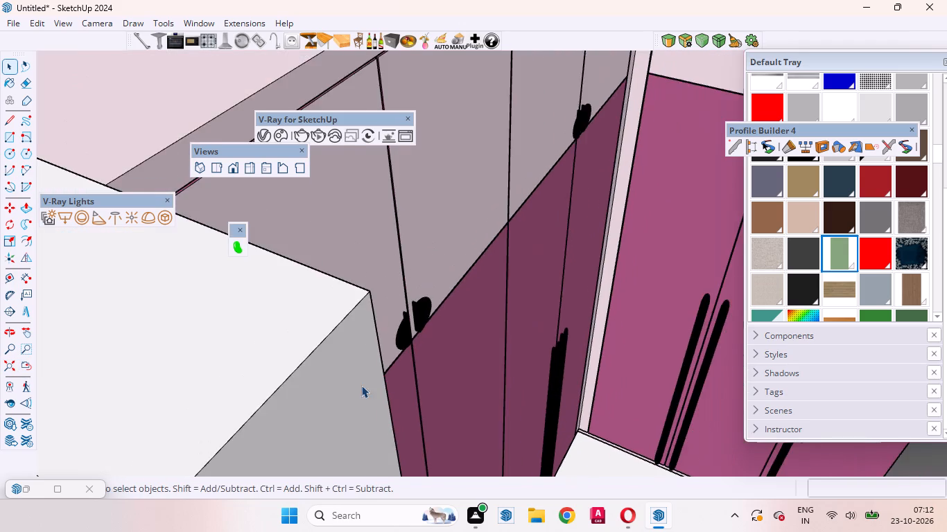
{"action": "scroll", "coordinate": [361, 385], "scroll_direction": "down", "scroll_amount": 18}
{"action": "scroll", "coordinate": [605, 231], "scroll_direction": "up", "scroll_amount": 7}
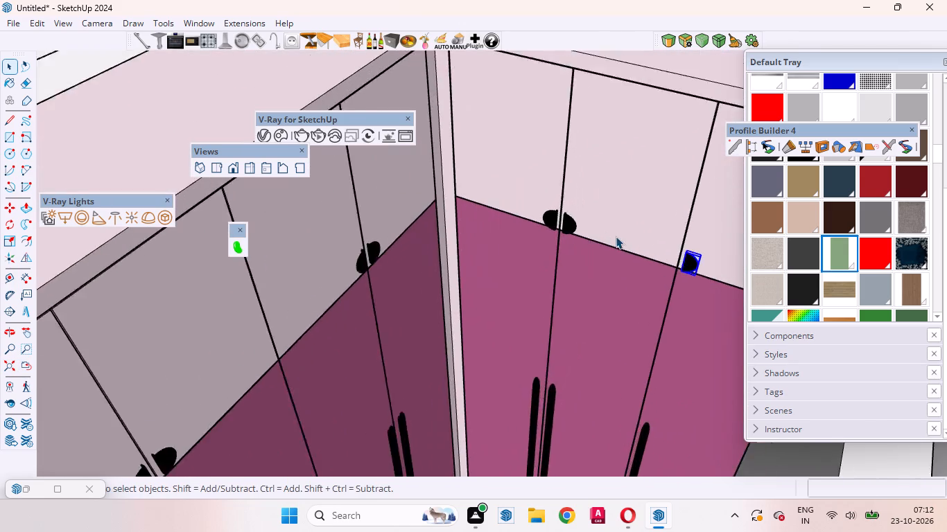
{"action": "scroll", "coordinate": [616, 236], "scroll_direction": "up", "scroll_amount": 3}
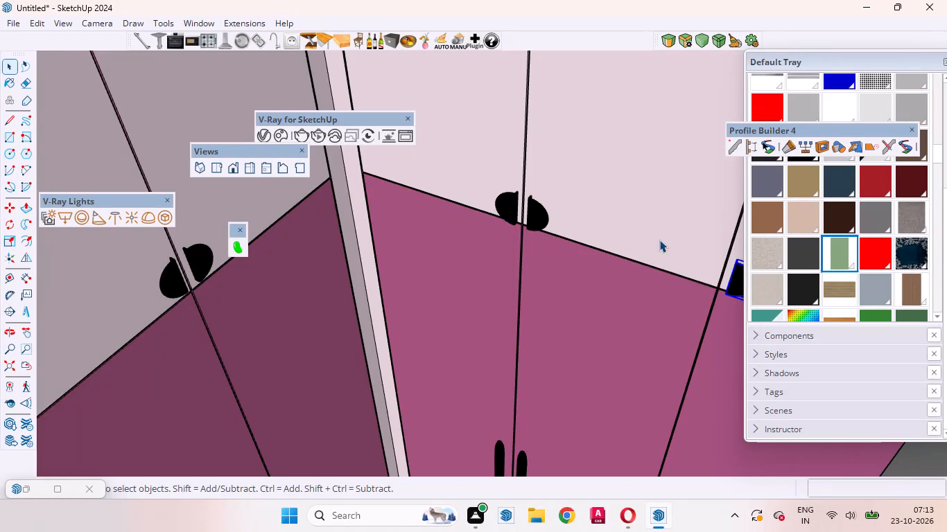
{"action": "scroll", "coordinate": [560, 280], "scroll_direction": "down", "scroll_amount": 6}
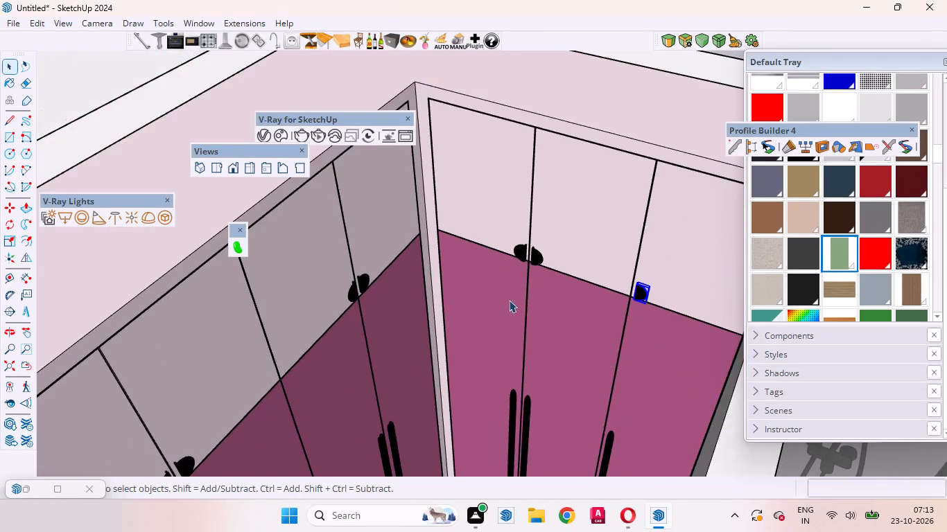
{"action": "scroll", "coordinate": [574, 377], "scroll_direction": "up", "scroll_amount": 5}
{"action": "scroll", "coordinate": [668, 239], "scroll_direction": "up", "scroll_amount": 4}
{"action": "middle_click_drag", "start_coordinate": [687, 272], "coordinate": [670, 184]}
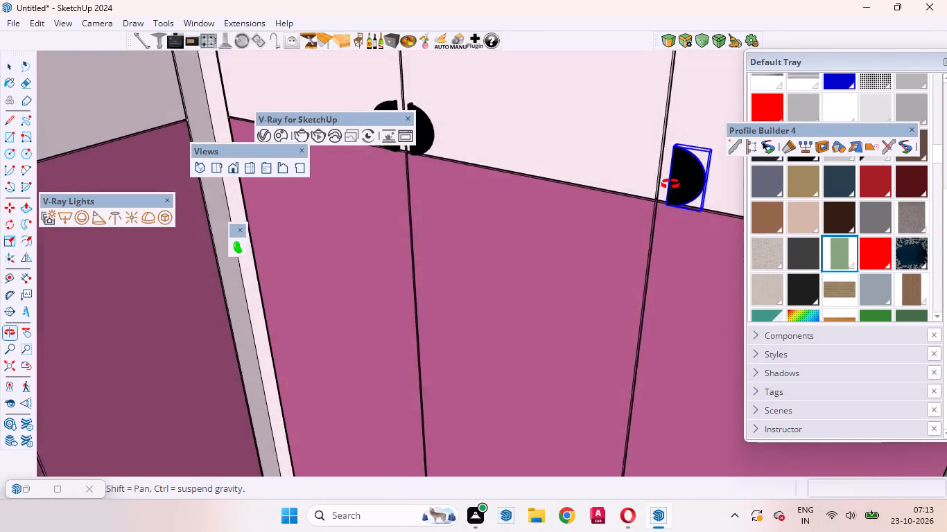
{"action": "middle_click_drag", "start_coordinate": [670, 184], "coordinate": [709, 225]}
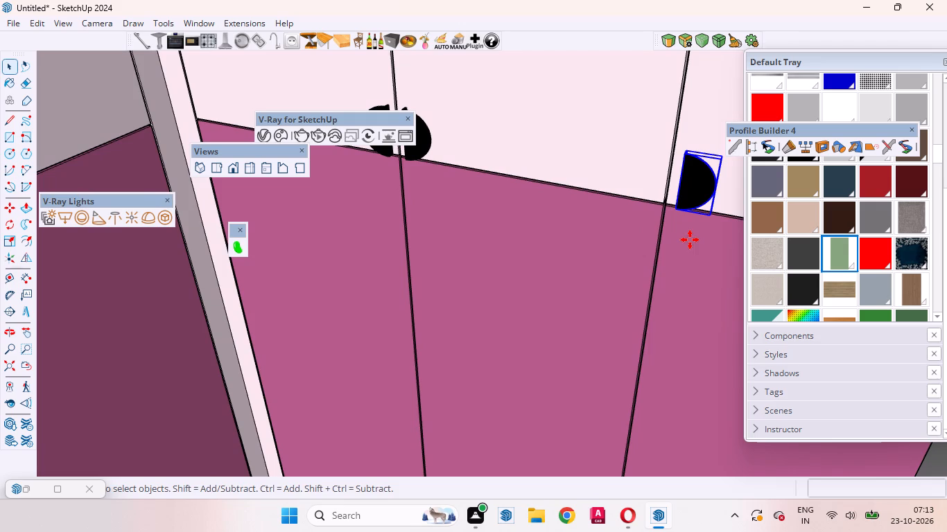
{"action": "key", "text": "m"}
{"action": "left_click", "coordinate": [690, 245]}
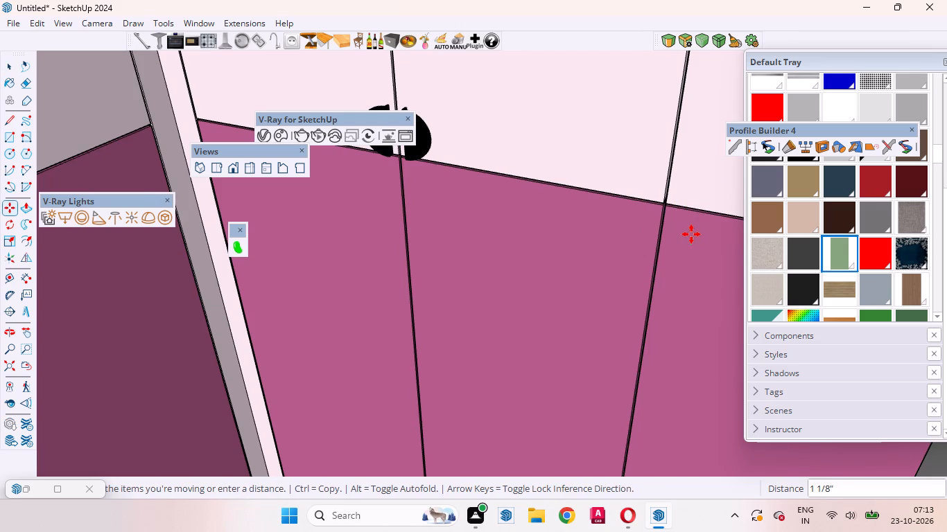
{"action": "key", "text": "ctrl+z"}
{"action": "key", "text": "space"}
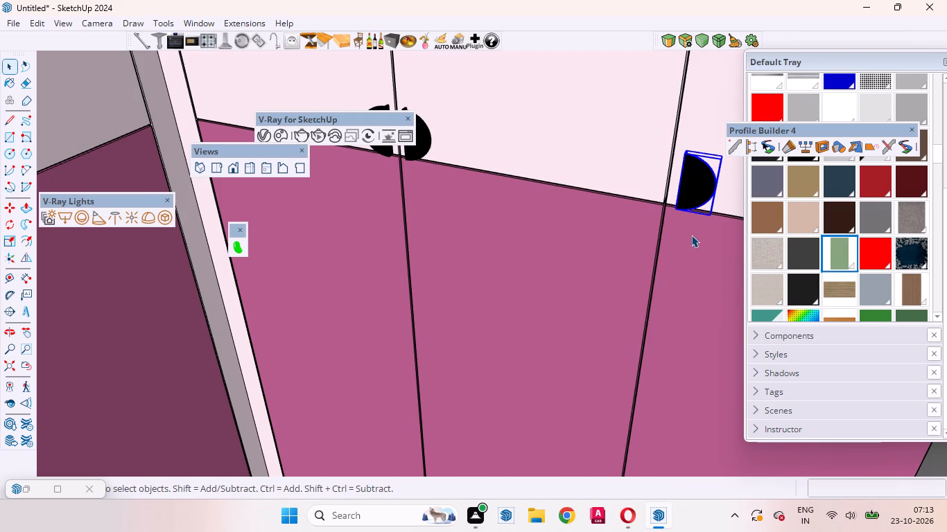
Examine the purple-fronted wardrobes and their fitted handles from above and from the front of the bedroom.
{"action": "scroll", "coordinate": [571, 270], "scroll_direction": "down", "scroll_amount": 19}
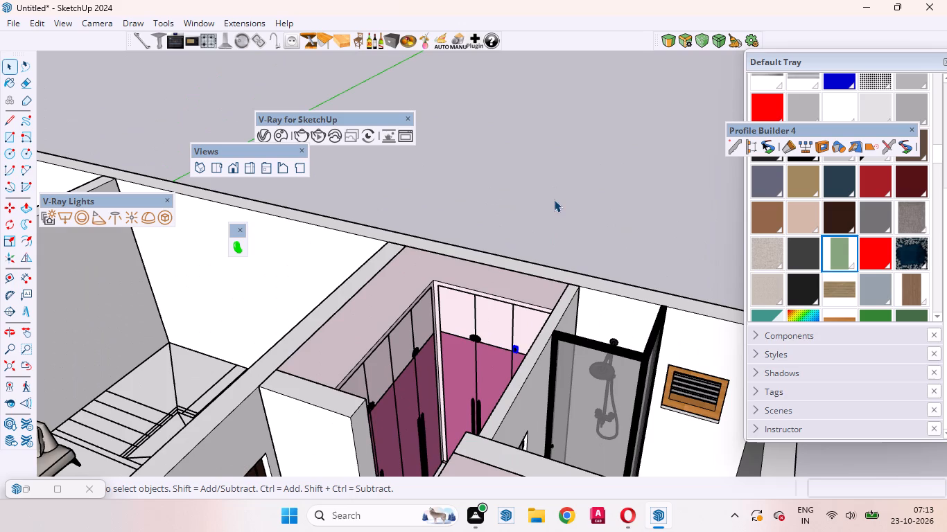
{"action": "left_click", "coordinate": [554, 199]}
{"action": "middle_click_drag", "start_coordinate": [407, 424], "coordinate": [500, 425]}
{"action": "scroll", "coordinate": [533, 359], "scroll_direction": "down", "scroll_amount": 6}
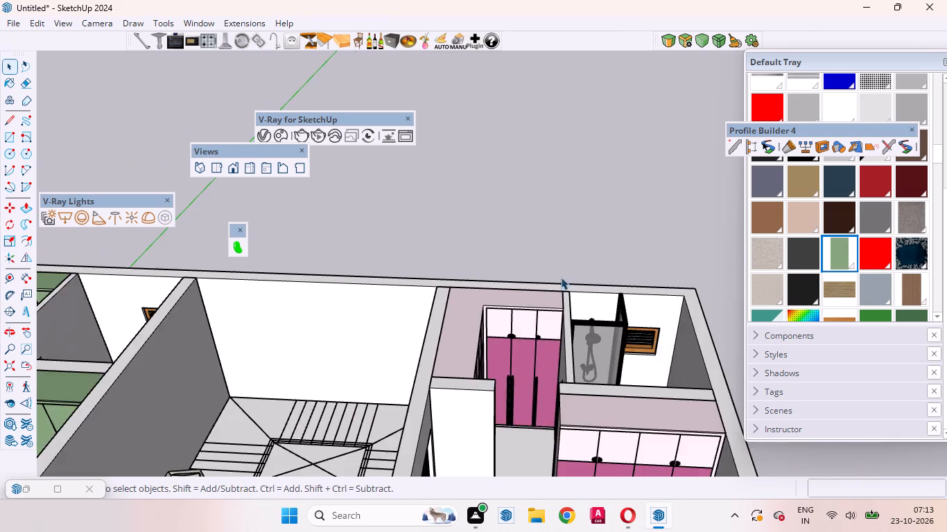
{"action": "scroll", "coordinate": [561, 277], "scroll_direction": "down", "scroll_amount": 4}
{"action": "scroll", "coordinate": [516, 412], "scroll_direction": "up", "scroll_amount": 4}
{"action": "middle_click_drag", "start_coordinate": [546, 393], "coordinate": [471, 299]}
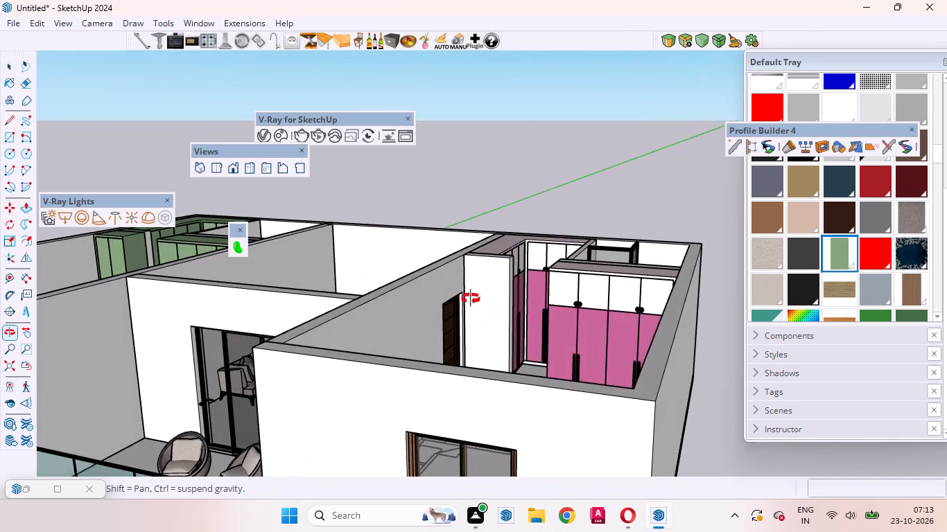
{"action": "middle_click_drag", "start_coordinate": [471, 299], "coordinate": [551, 421]}
Delete all the loose spare handle models lying on the floor in front of the green wardrobes.
{"action": "scroll", "coordinate": [613, 387], "scroll_direction": "down", "scroll_amount": 5}
{"action": "scroll", "coordinate": [633, 304], "scroll_direction": "down", "scroll_amount": 4}
{"action": "scroll", "coordinate": [320, 445], "scroll_direction": "up", "scroll_amount": 5}
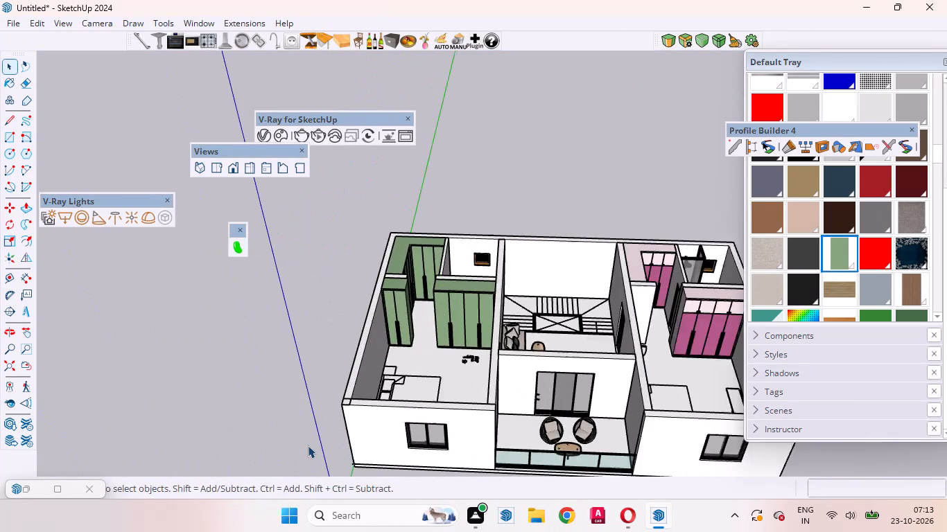
{"action": "scroll", "coordinate": [308, 445], "scroll_direction": "up", "scroll_amount": 5}
{"action": "middle_click_drag", "start_coordinate": [344, 445], "coordinate": [439, 459]}
{"action": "scroll", "coordinate": [583, 190], "scroll_direction": "up", "scroll_amount": 13}
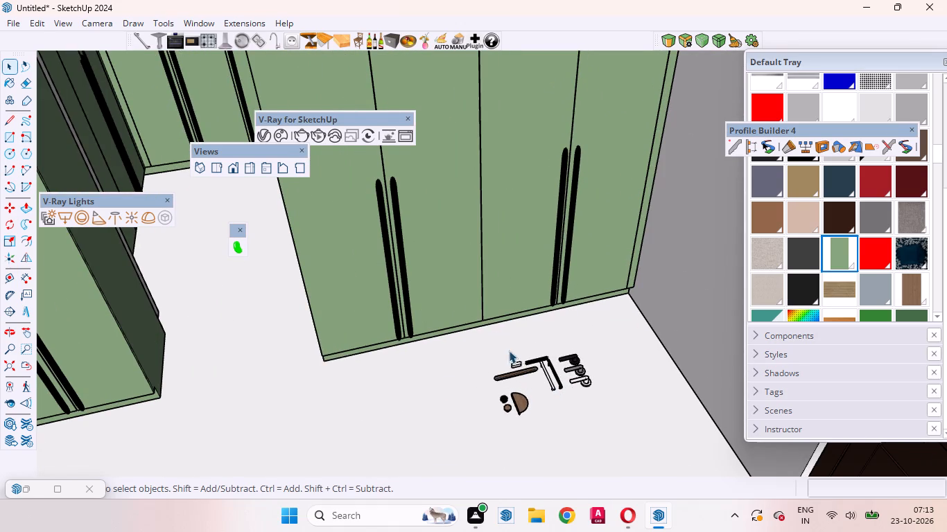
{"action": "left_click_drag", "start_coordinate": [473, 332], "coordinate": [637, 442]}
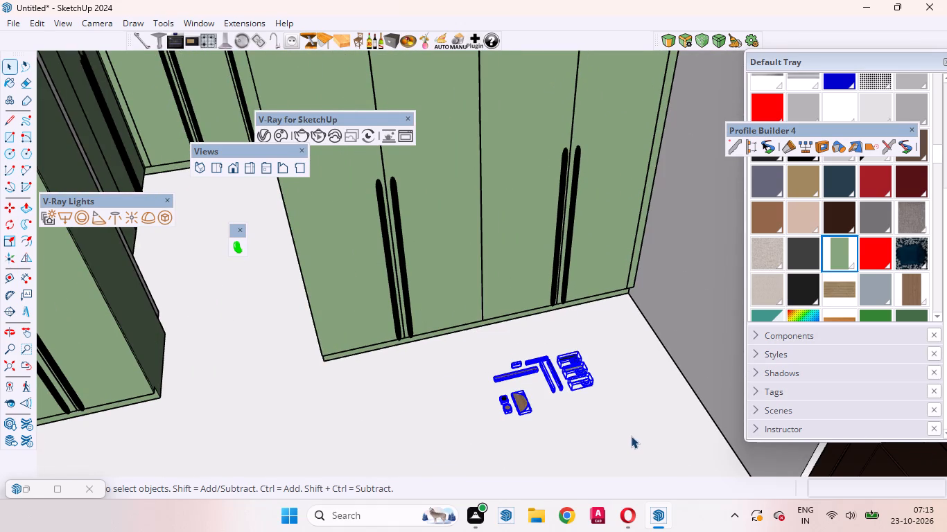
{"action": "key", "text": "Delete"}
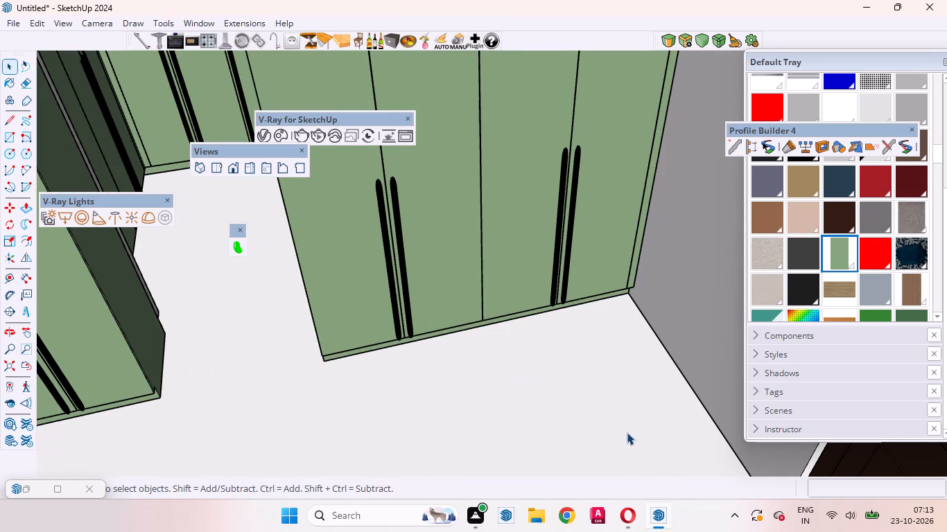
Review the whole floor from outside and above, checking the green-wardrobe bedroom and the adjoining rooms.
{"action": "scroll", "coordinate": [629, 430], "scroll_direction": "down", "scroll_amount": 17}
{"action": "middle_click_drag", "start_coordinate": [566, 452], "coordinate": [426, 387]}
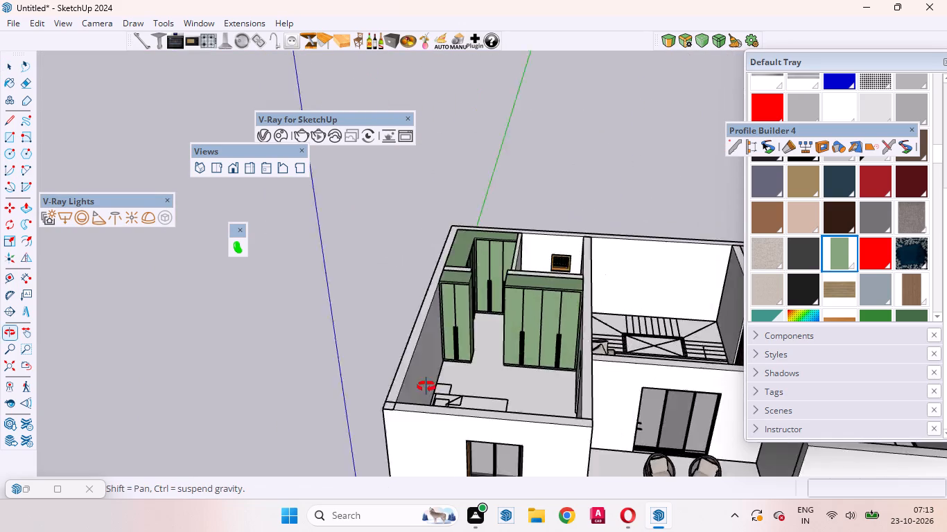
{"action": "middle_click_drag", "start_coordinate": [426, 387], "coordinate": [413, 371]}
{"action": "scroll", "coordinate": [454, 396], "scroll_direction": "up", "scroll_amount": 9}
{"action": "scroll", "coordinate": [467, 407], "scroll_direction": "down", "scroll_amount": 11}
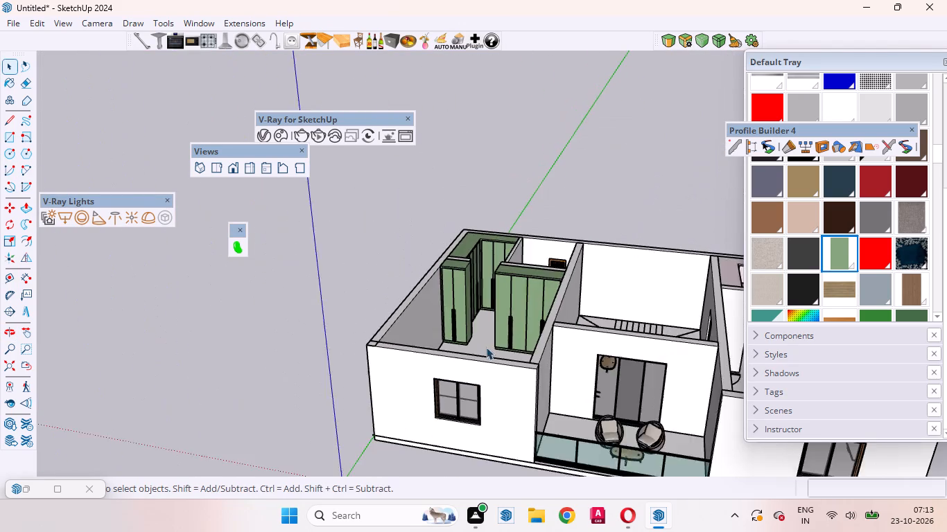
{"action": "middle_click_drag", "start_coordinate": [580, 382], "coordinate": [655, 426]}
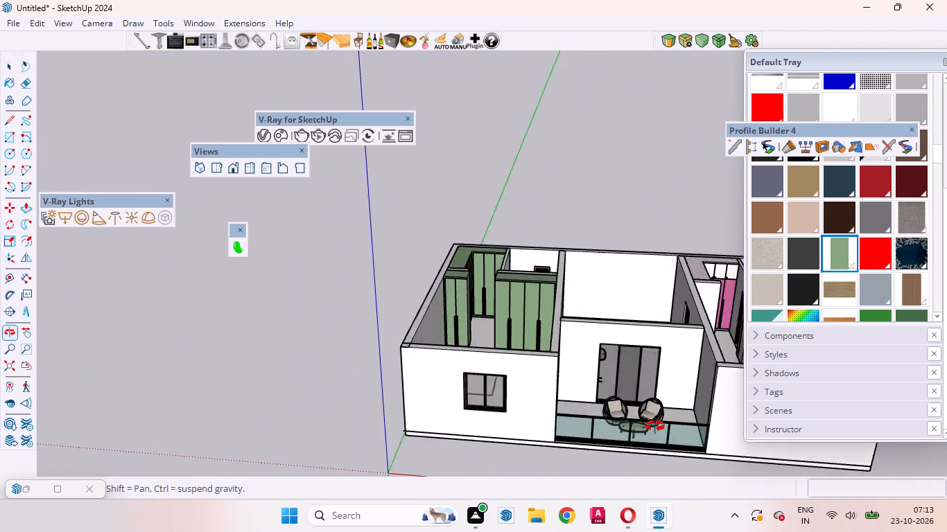
{"action": "middle_click_drag", "start_coordinate": [655, 426], "coordinate": [673, 450]}
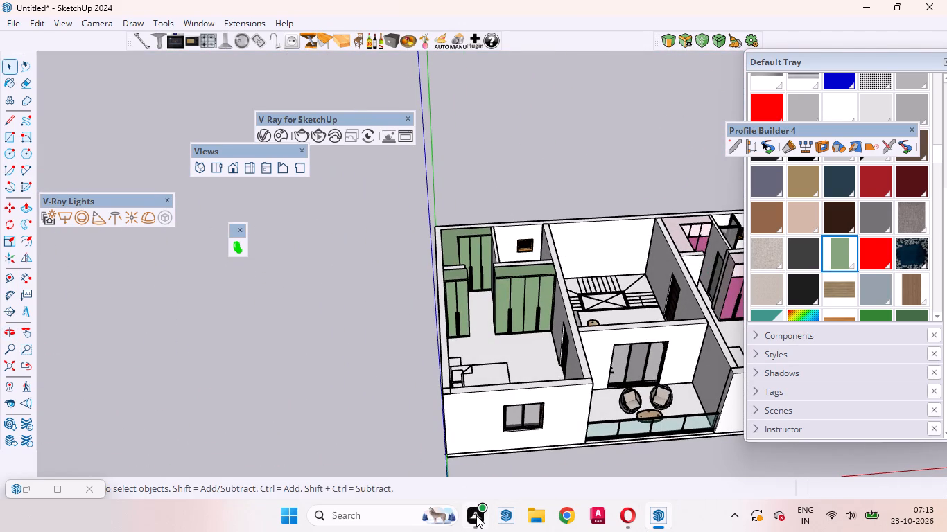
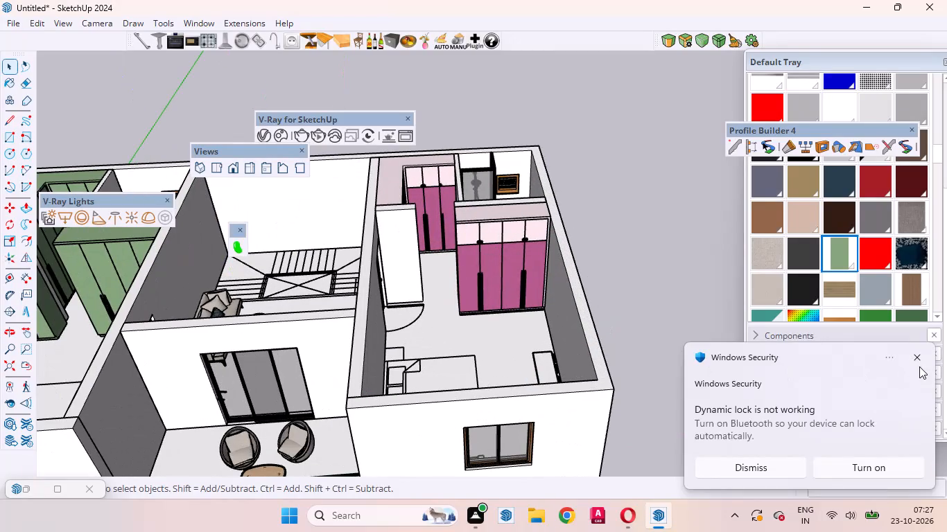
Close the Windows Security notification covering the model view.
{"action": "left_click", "coordinate": [919, 360]}
Examine the complete floor from above, covering both wardrobe bedrooms, the central staircase and living area, and the balcony.
{"action": "scroll", "coordinate": [409, 266], "scroll_direction": "down", "scroll_amount": 12}
{"action": "scroll", "coordinate": [451, 267], "scroll_direction": "up", "scroll_amount": 4}
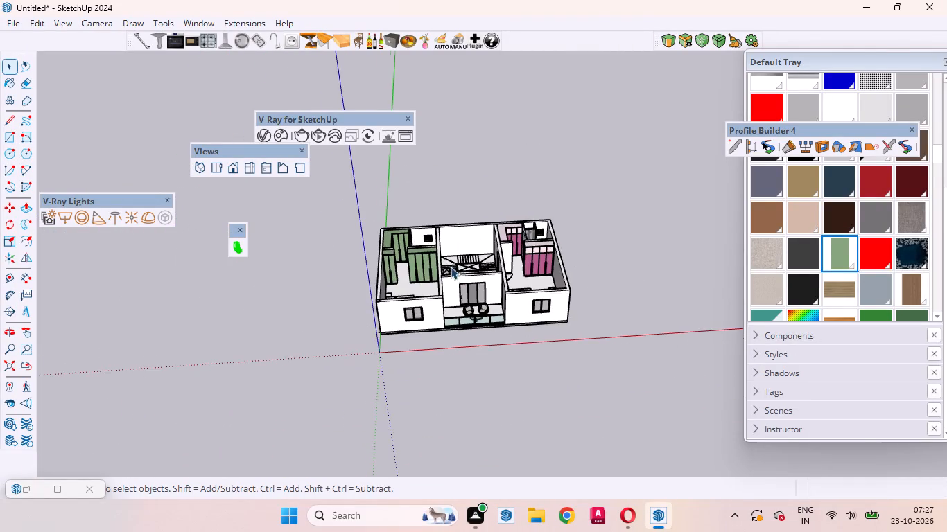
{"action": "scroll", "coordinate": [451, 267], "scroll_direction": "up", "scroll_amount": 8}
{"action": "middle_click_drag", "start_coordinate": [478, 230], "coordinate": [507, 382]}
{"action": "scroll", "coordinate": [507, 382], "scroll_direction": "up", "scroll_amount": 1}
{"action": "scroll", "coordinate": [460, 249], "scroll_direction": "down", "scroll_amount": 11}
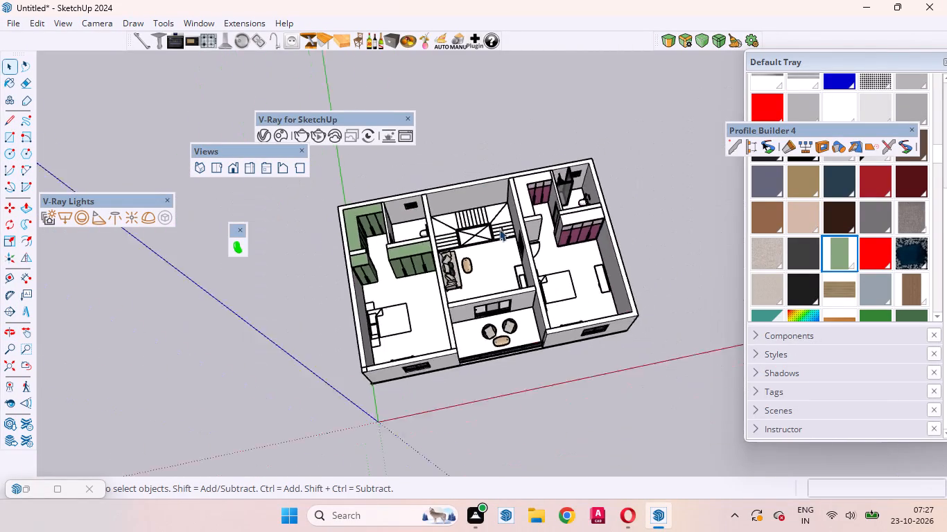
{"action": "scroll", "coordinate": [499, 229], "scroll_direction": "down", "scroll_amount": 2}
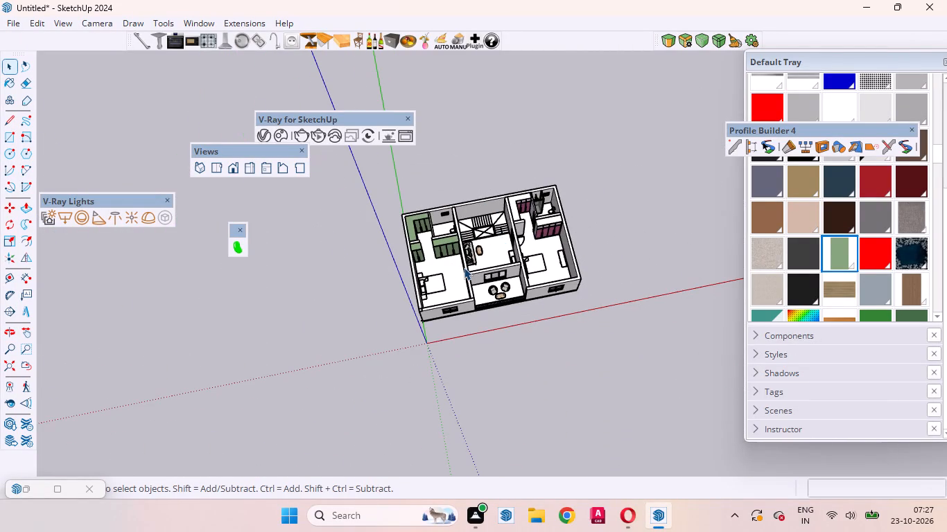
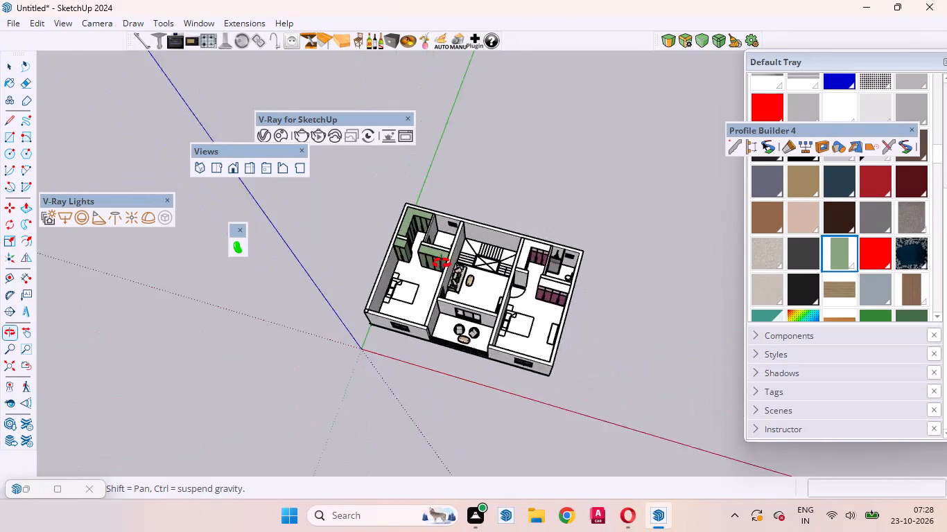
Delete the flat door-swing symbol from the floor at the entrance of the pink-wardrobe bedroom.
{"action": "scroll", "coordinate": [519, 317], "scroll_direction": "up", "scroll_amount": 12}
{"action": "scroll", "coordinate": [482, 211], "scroll_direction": "up", "scroll_amount": 10}
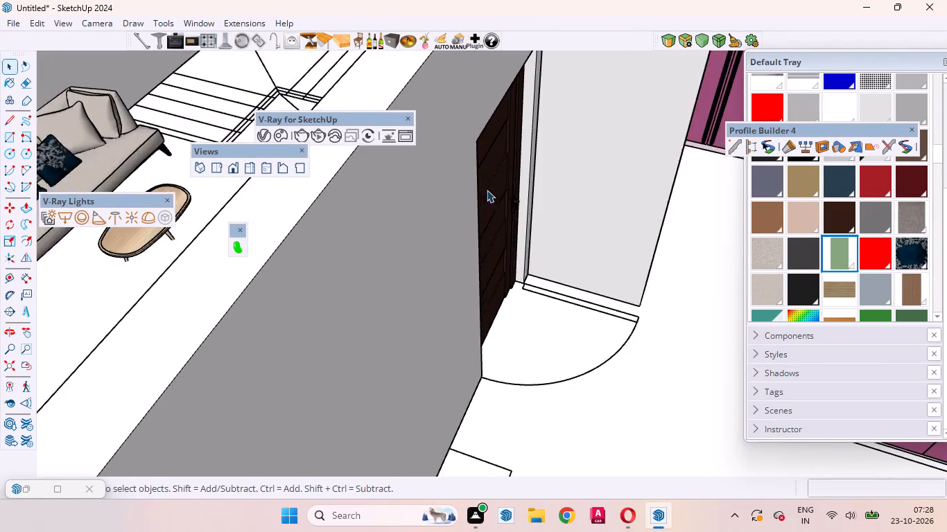
{"action": "scroll", "coordinate": [487, 190], "scroll_direction": "up", "scroll_amount": 5}
{"action": "middle_click_drag", "start_coordinate": [537, 272], "coordinate": [568, 285]}
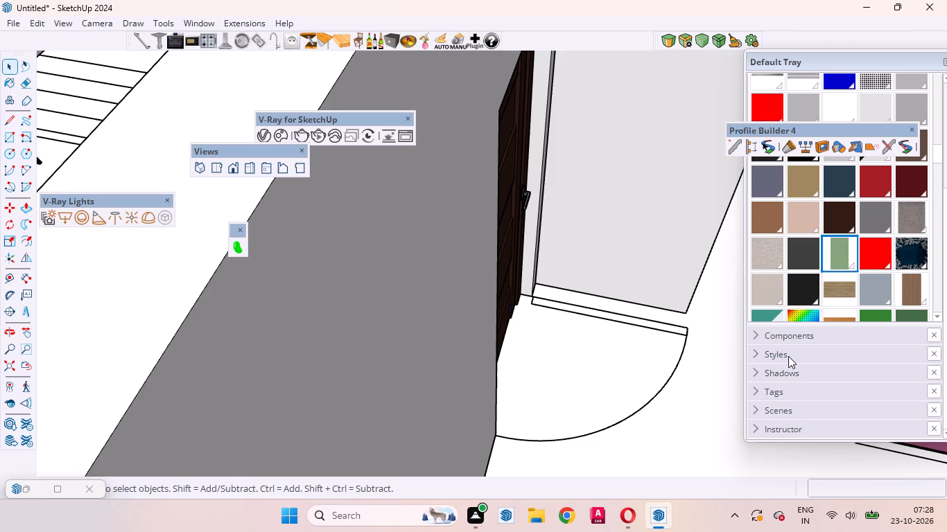
{"action": "scroll", "coordinate": [498, 269], "scroll_direction": "down", "scroll_amount": 11}
{"action": "left_click", "coordinate": [574, 302]}
{"action": "double_click", "coordinate": [574, 302]}
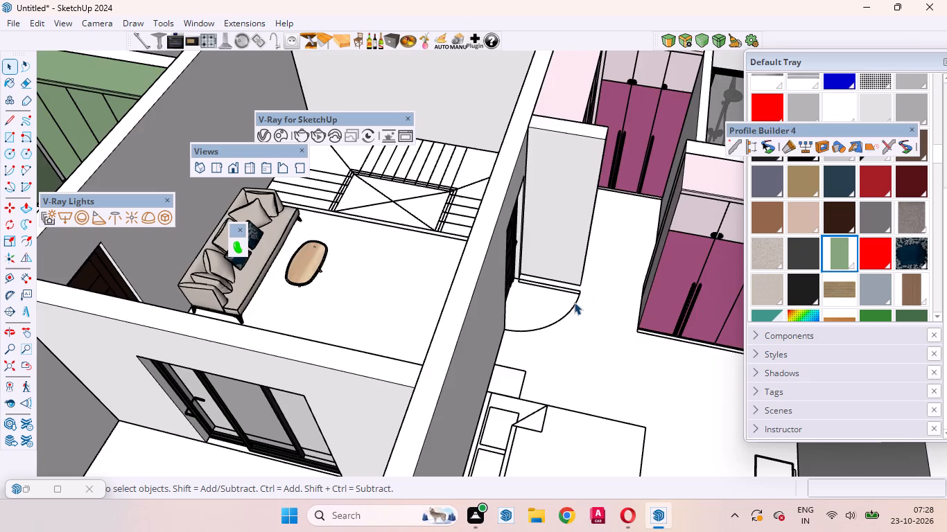
{"action": "left_click", "coordinate": [574, 305]}
{"action": "double_click", "coordinate": [574, 305]}
{"action": "left_click", "coordinate": [574, 305]}
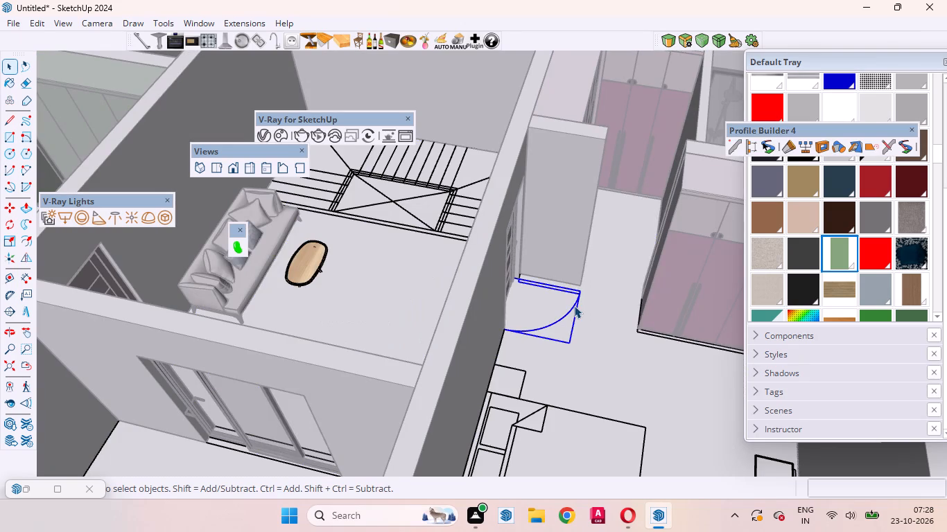
{"action": "key", "text": "Delete"}
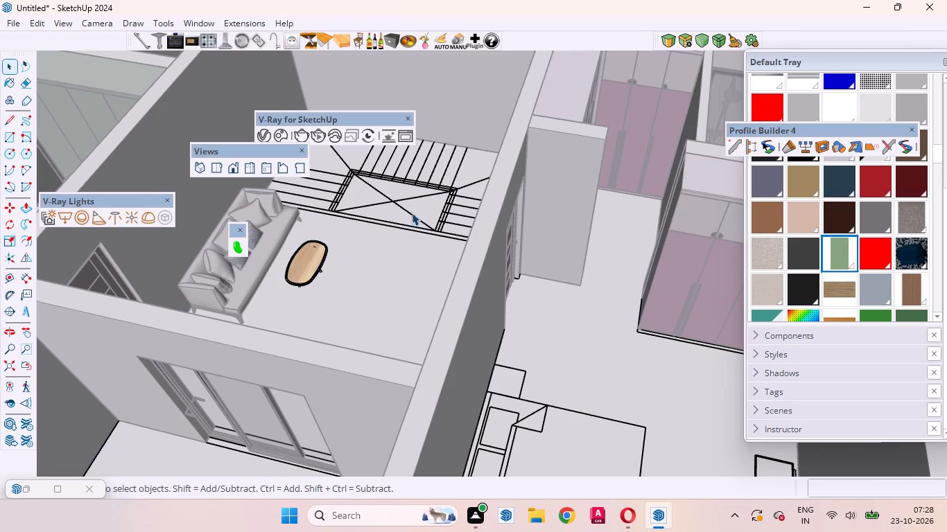
Place a horizontal guide 8" above the floor on the pink-wardrobe bedroom's wall opposite the bed.
{"action": "scroll", "coordinate": [441, 232], "scroll_direction": "down", "scroll_amount": 4}
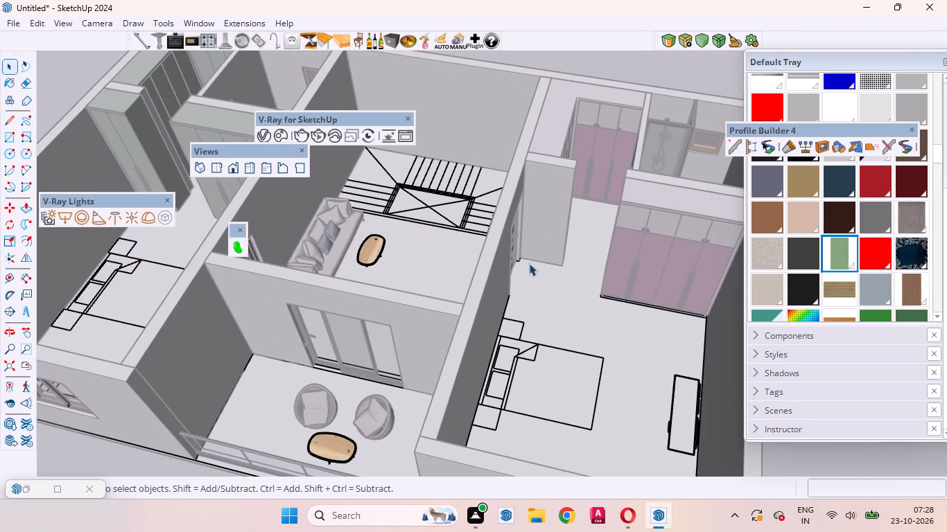
{"action": "scroll", "coordinate": [529, 263], "scroll_direction": "up", "scroll_amount": 5}
{"action": "scroll", "coordinate": [483, 244], "scroll_direction": "down", "scroll_amount": 5}
{"action": "middle_click_drag", "start_coordinate": [559, 243], "coordinate": [548, 144]}
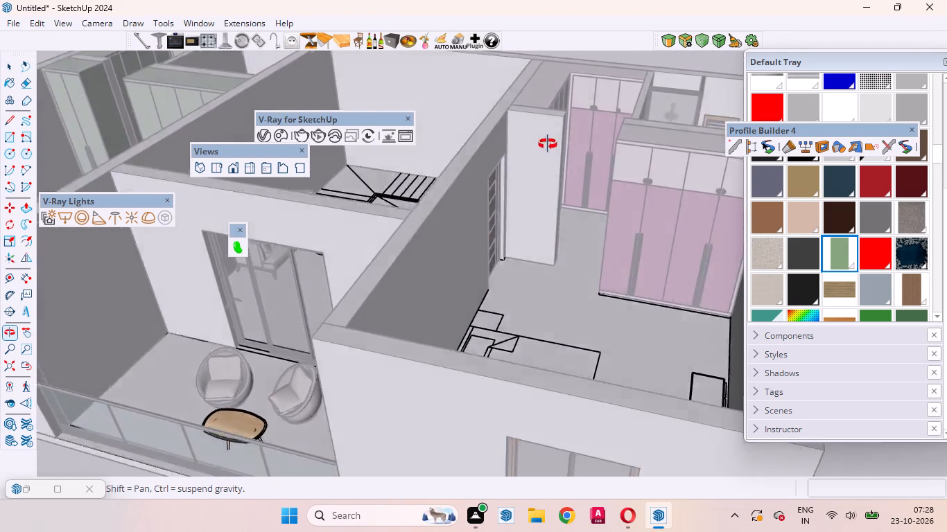
{"action": "middle_click_drag", "start_coordinate": [548, 144], "coordinate": [727, 336]}
{"action": "scroll", "coordinate": [704, 331], "scroll_direction": "up", "scroll_amount": 1}
{"action": "scroll", "coordinate": [333, 281], "scroll_direction": "down", "scroll_amount": 9}
{"action": "scroll", "coordinate": [489, 299], "scroll_direction": "up", "scroll_amount": 1}
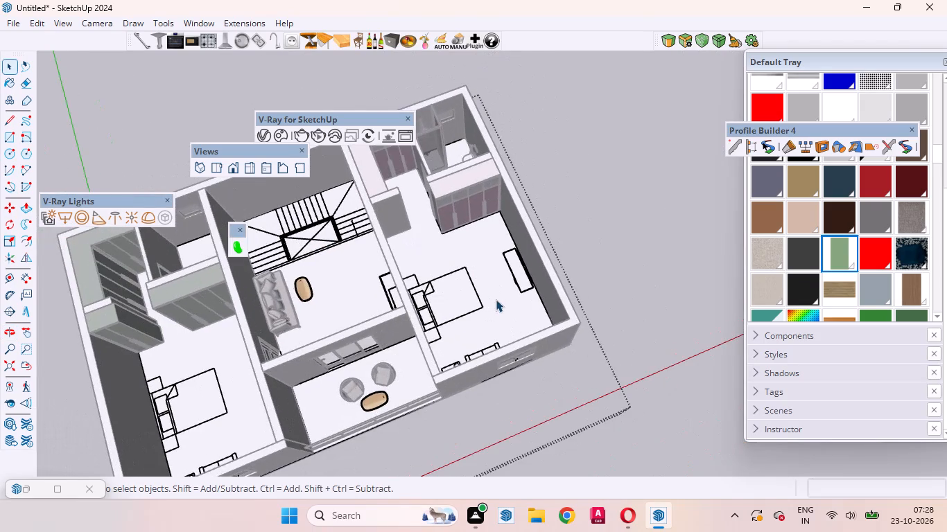
{"action": "middle_click_drag", "start_coordinate": [359, 297], "coordinate": [683, 206]}
{"action": "scroll", "coordinate": [449, 276], "scroll_direction": "up", "scroll_amount": 6}
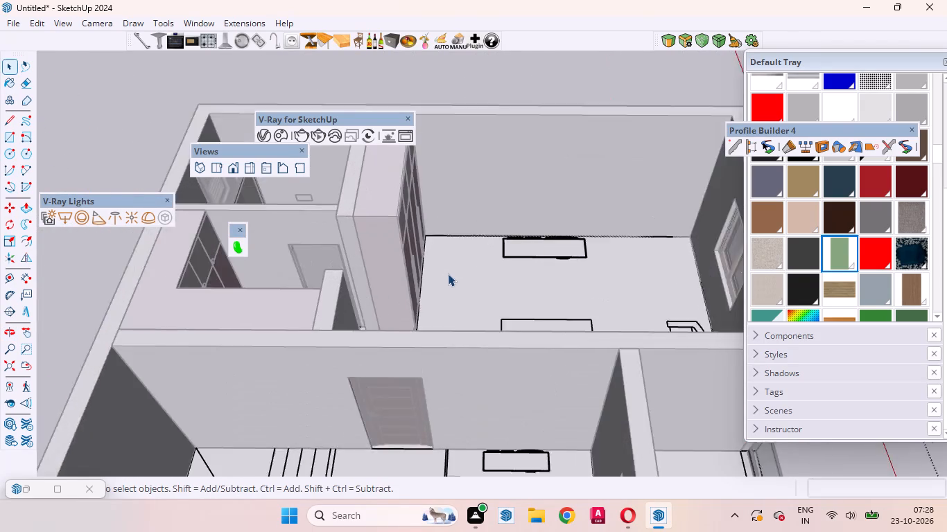
{"action": "scroll", "coordinate": [448, 274], "scroll_direction": "up", "scroll_amount": 5}
{"action": "scroll", "coordinate": [415, 221], "scroll_direction": "down", "scroll_amount": 6}
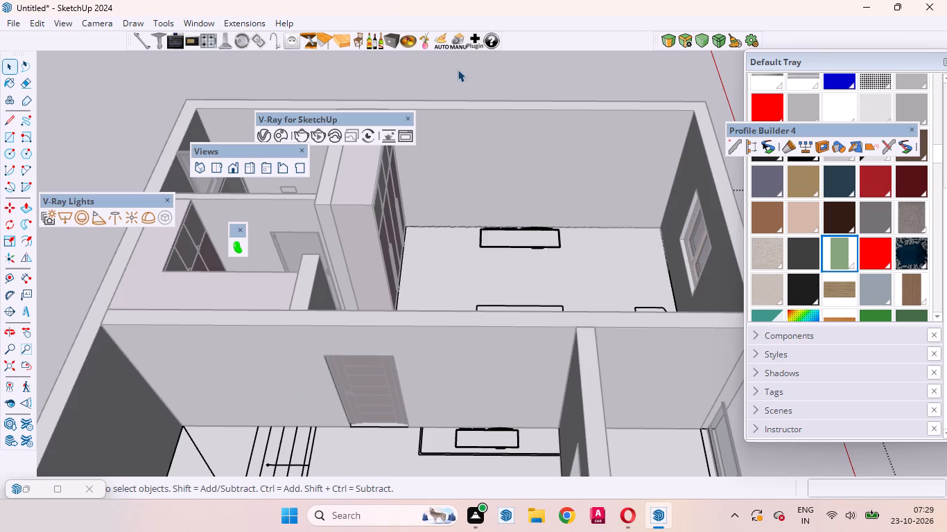
{"action": "scroll", "coordinate": [458, 170], "scroll_direction": "down", "scroll_amount": 5}
{"action": "scroll", "coordinate": [471, 200], "scroll_direction": "up", "scroll_amount": 12}
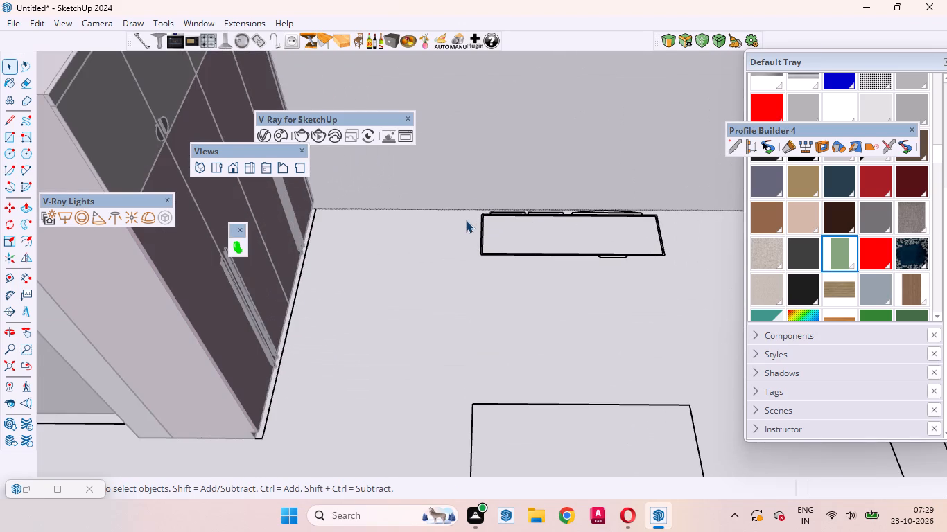
{"action": "key", "text": "t"}
{"action": "left_click", "coordinate": [478, 207]}
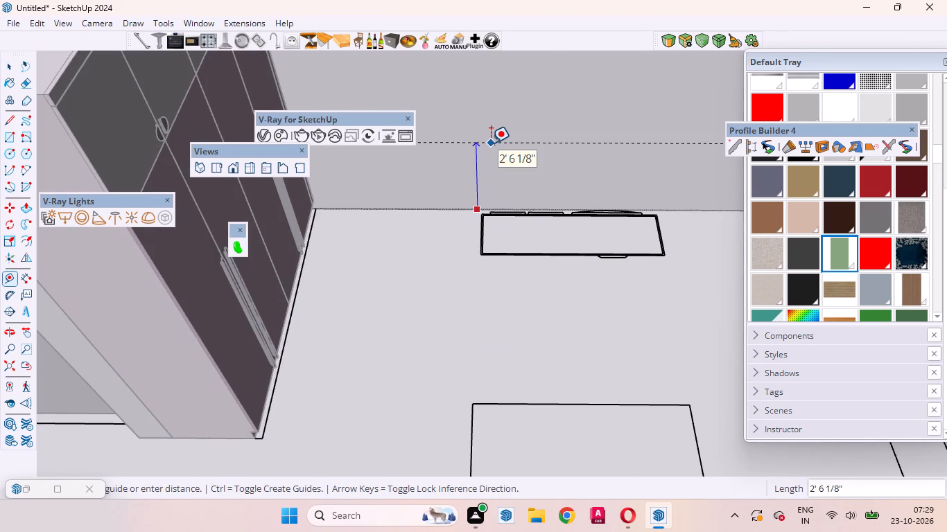
{"action": "key", "text": "8"}
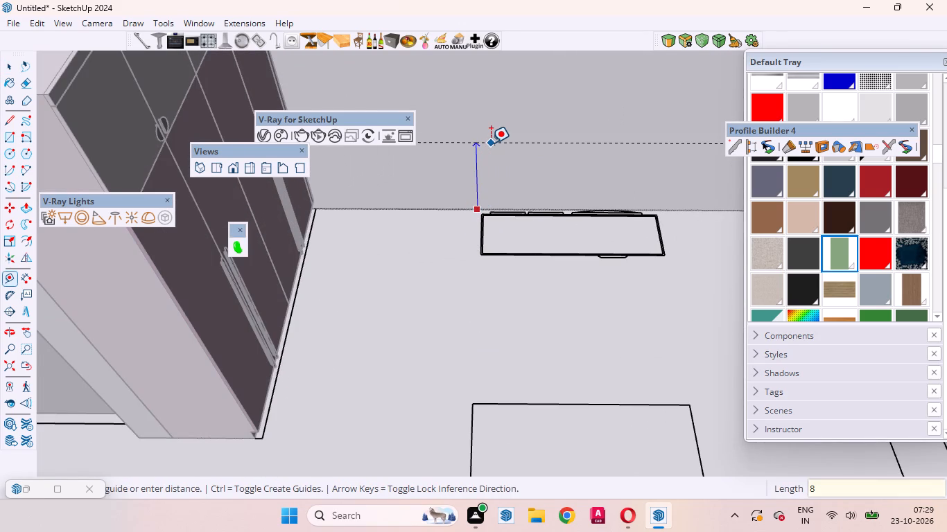
{"action": "key", "text": "Return"}
Add two vertical guides on that wall, one 26" from the wardrobe and one 2' from the window wall.
{"action": "scroll", "coordinate": [515, 215], "scroll_direction": "down", "scroll_amount": 6}
{"action": "scroll", "coordinate": [406, 164], "scroll_direction": "up", "scroll_amount": 5}
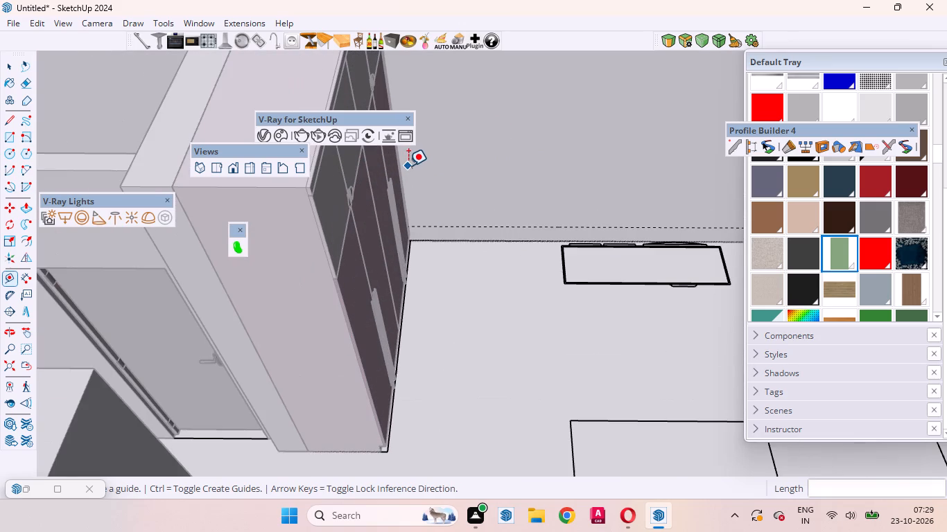
{"action": "left_click", "coordinate": [403, 164]}
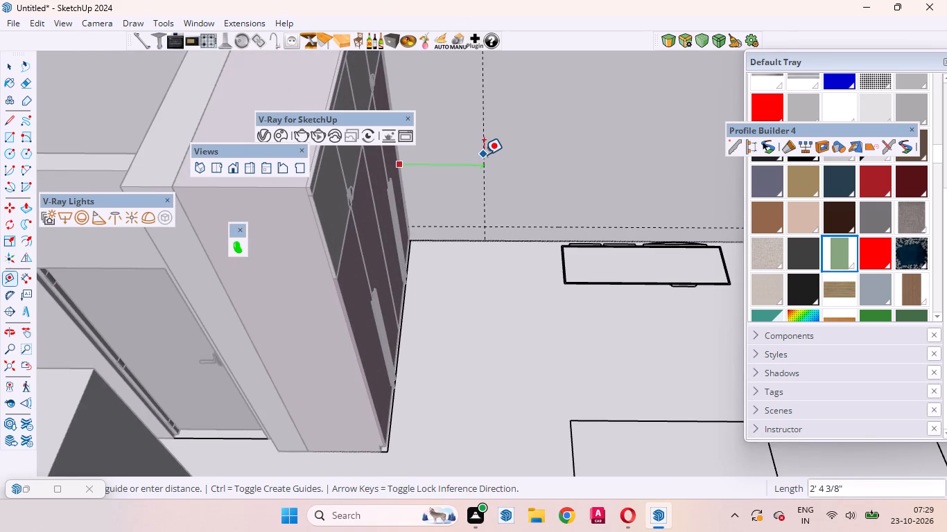
{"action": "type", "text": "26"}
{"action": "key", "text": "Return"}
{"action": "scroll", "coordinate": [401, 245], "scroll_direction": "down", "scroll_amount": 10}
{"action": "scroll", "coordinate": [608, 213], "scroll_direction": "up", "scroll_amount": 5}
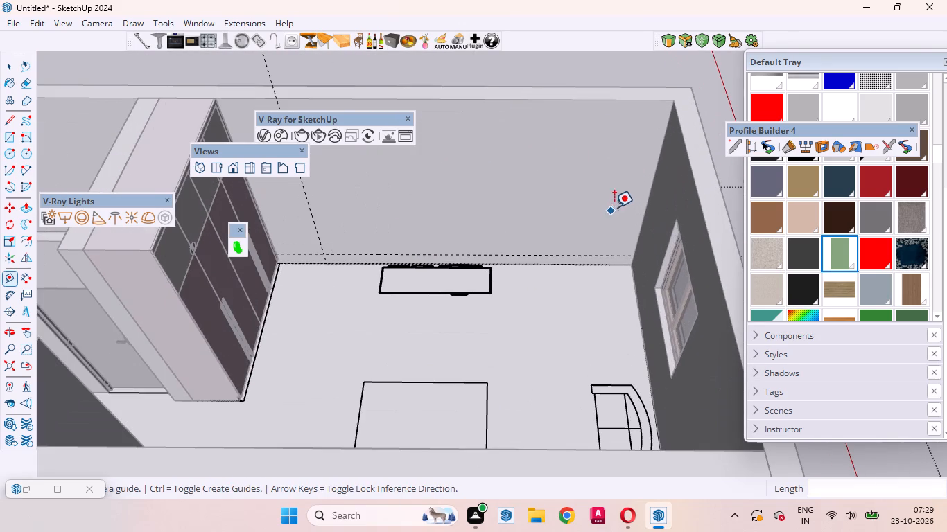
{"action": "left_click", "coordinate": [646, 188]}
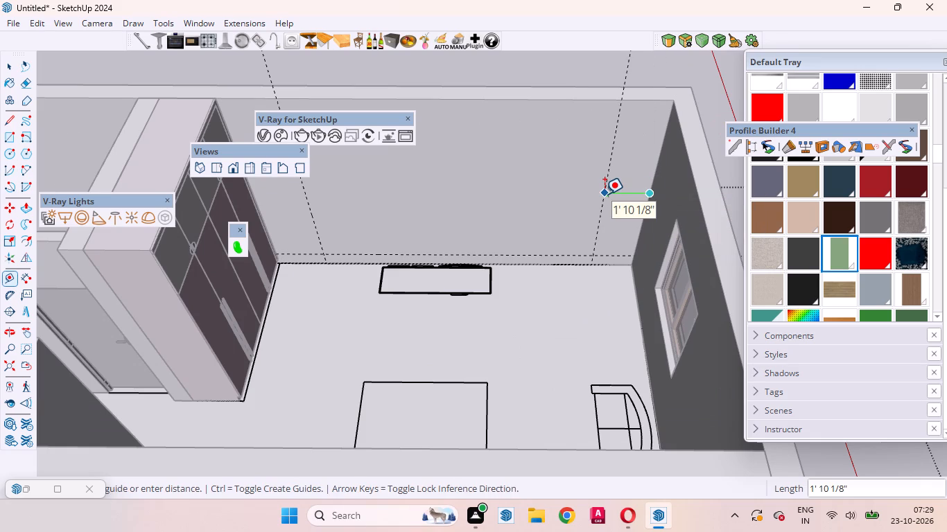
{"action": "type", "text": "2'"}
{"action": "key", "text": "Return"}
{"action": "key", "text": "space"}
Place a second horizontal guide 12" above the lower horizontal guide on the same wall.
{"action": "scroll", "coordinate": [535, 267], "scroll_direction": "down", "scroll_amount": 5}
{"action": "middle_click_drag", "start_coordinate": [414, 287], "coordinate": [421, 238]}
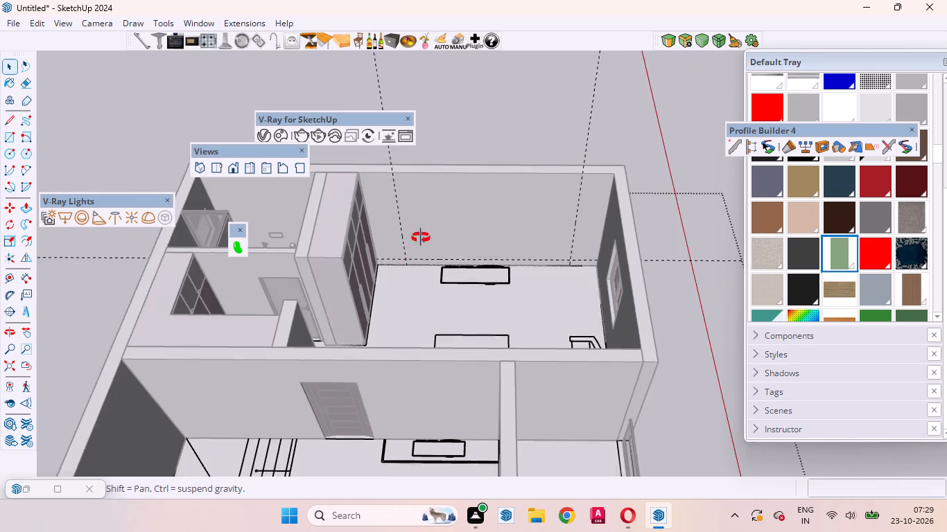
{"action": "middle_click_drag", "start_coordinate": [421, 238], "coordinate": [484, 166]}
{"action": "scroll", "coordinate": [339, 277], "scroll_direction": "up", "scroll_amount": 8}
{"action": "scroll", "coordinate": [536, 229], "scroll_direction": "down", "scroll_amount": 7}
{"action": "scroll", "coordinate": [506, 267], "scroll_direction": "up", "scroll_amount": 1}
{"action": "middle_click_drag", "start_coordinate": [506, 285], "coordinate": [539, 383]}
{"action": "scroll", "coordinate": [507, 300], "scroll_direction": "up", "scroll_amount": 12}
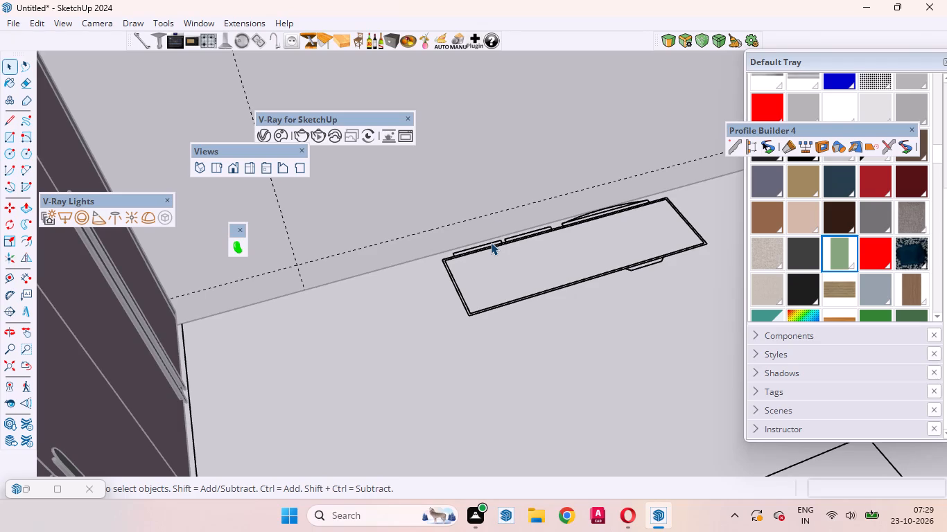
{"action": "key", "text": "t"}
{"action": "left_click", "coordinate": [481, 221]}
{"action": "scroll", "coordinate": [492, 199], "scroll_direction": "down", "scroll_amount": 3}
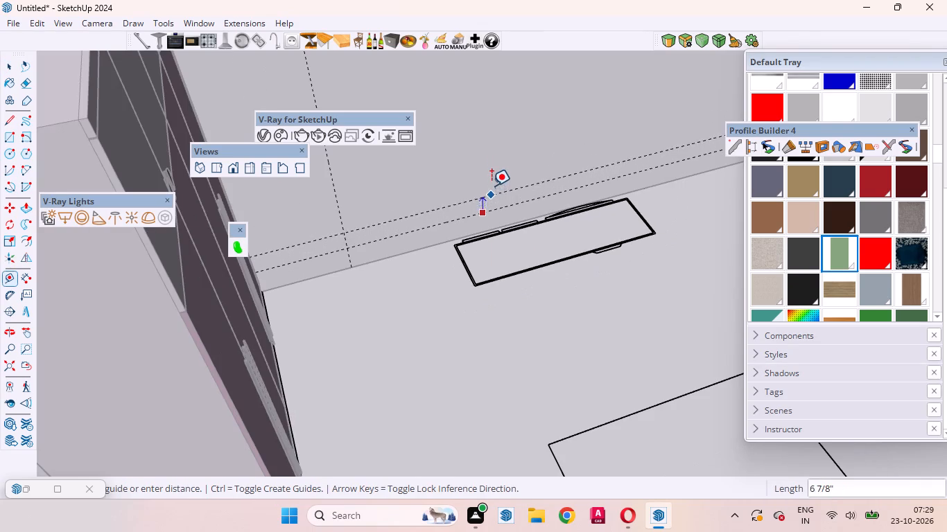
{"action": "type", "text": "12"}
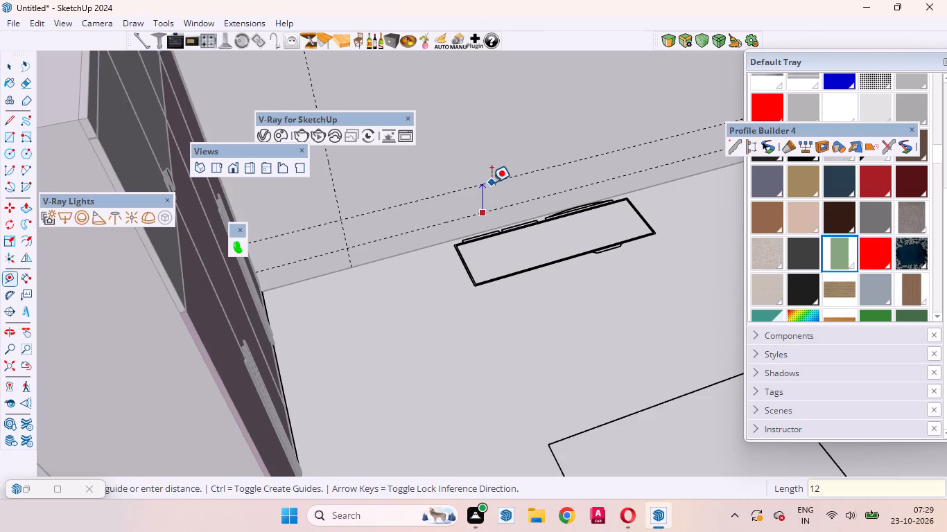
{"action": "key", "text": "Return"}
{"action": "key", "text": "space"}
Make a new group and draw a rectangle about 12' 1" by 1' on the wall between the four guides.
{"action": "scroll", "coordinate": [370, 277], "scroll_direction": "down", "scroll_amount": 4}
{"action": "middle_click_drag", "start_coordinate": [518, 211], "coordinate": [461, 189]}
{"action": "scroll", "coordinate": [422, 265], "scroll_direction": "down", "scroll_amount": 9}
{"action": "right_click", "coordinate": [489, 115]}
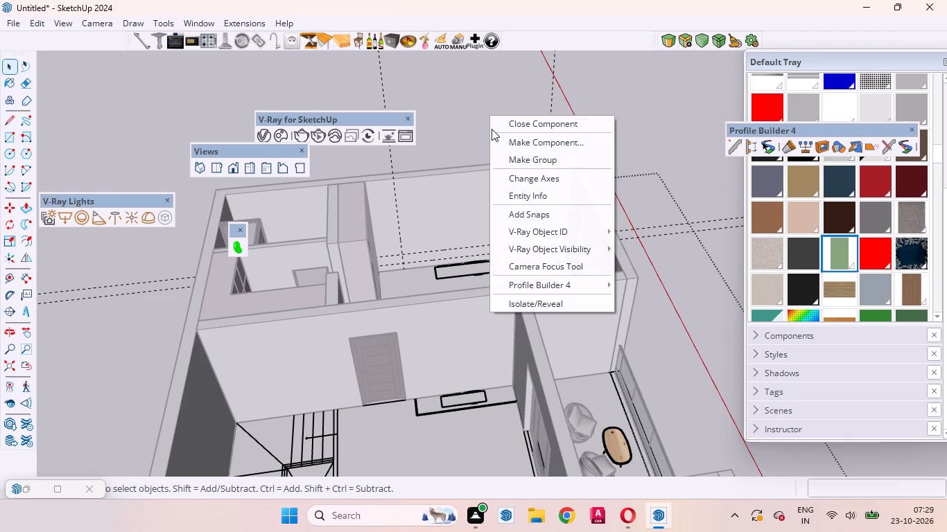
{"action": "left_click", "coordinate": [523, 161]}
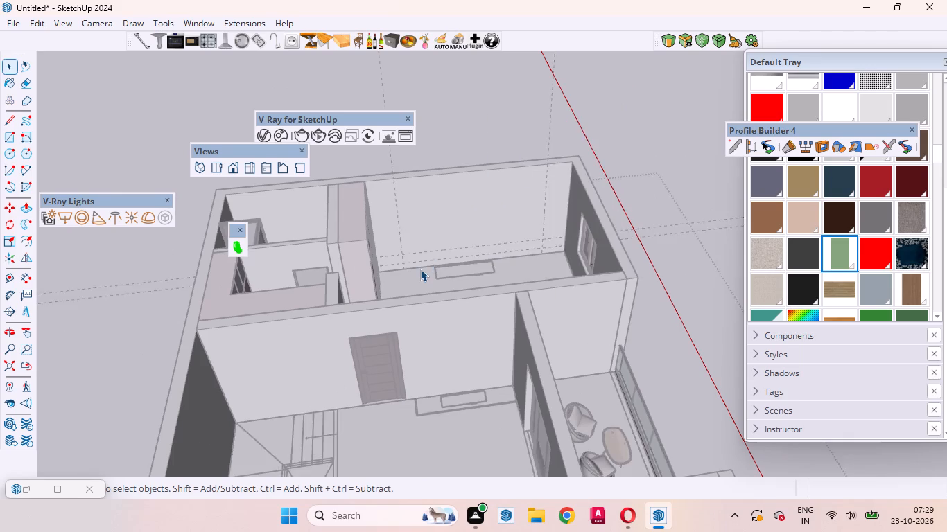
{"action": "scroll", "coordinate": [420, 269], "scroll_direction": "up", "scroll_amount": 10}
{"action": "key", "text": "r"}
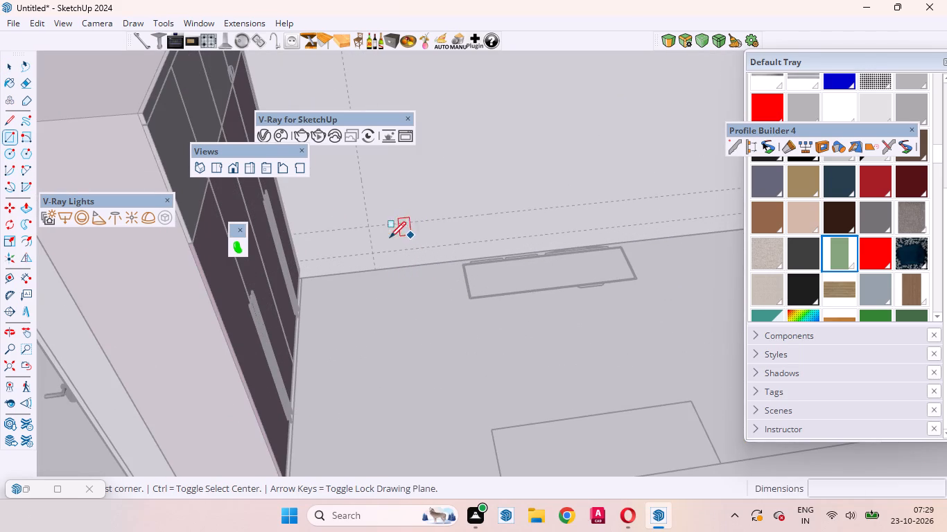
{"action": "left_click", "coordinate": [372, 227]}
{"action": "scroll", "coordinate": [347, 282], "scroll_direction": "down", "scroll_amount": 5}
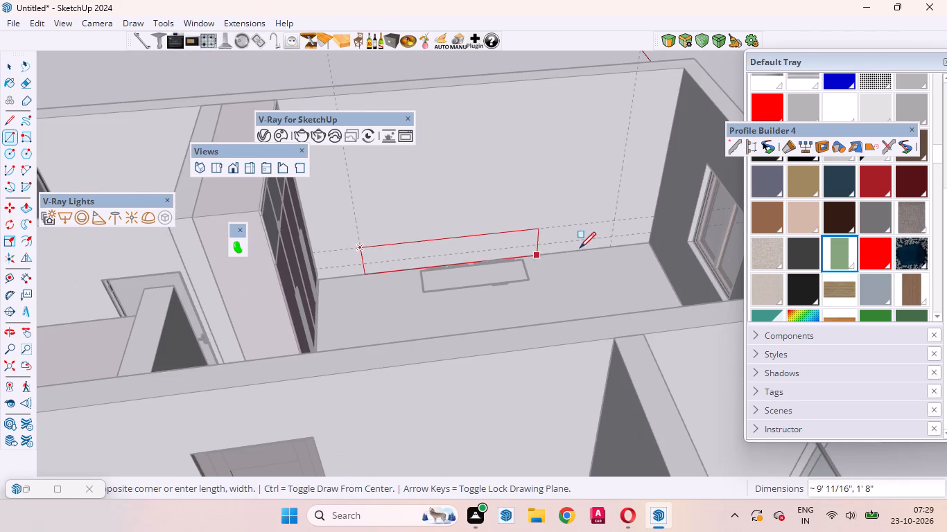
{"action": "left_click", "coordinate": [611, 238]}
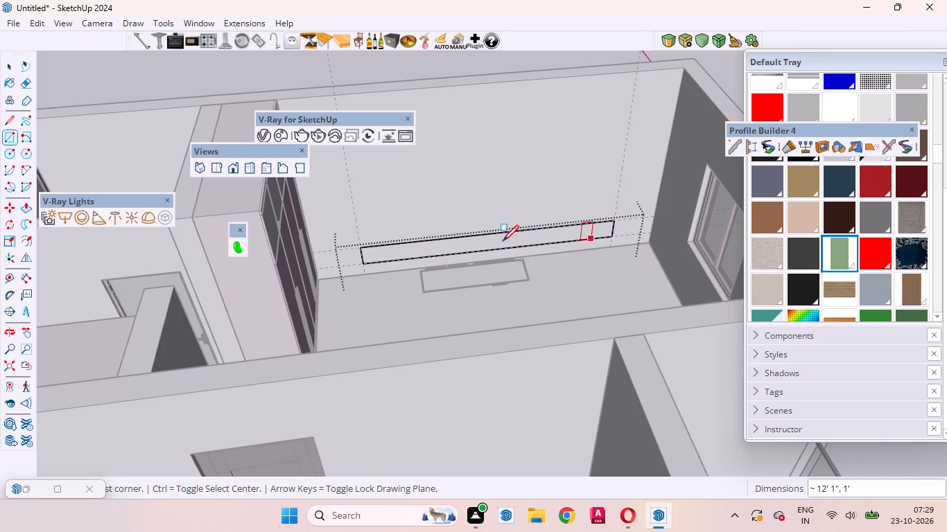
Push/Pull the wall rectangle 13" out into the room to form a long box.
{"action": "key", "text": "space"}
{"action": "key", "text": "p"}
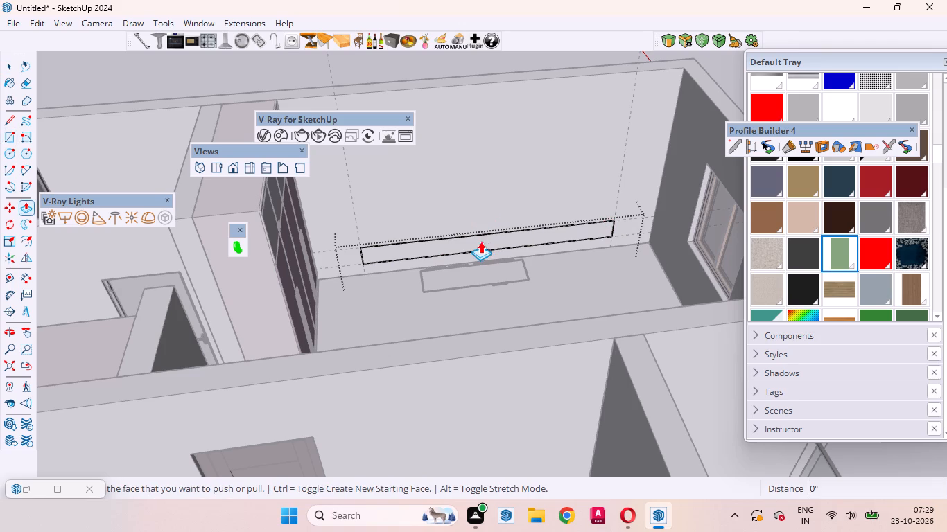
{"action": "left_click_drag", "start_coordinate": [480, 241], "coordinate": [489, 249]}
{"action": "type", "text": "13"}
{"action": "key", "text": "Return"}
{"action": "key", "text": "space"}
Open the flat rectangular furniture symbol on the floor in front of the new box and delete all its linework.
{"action": "scroll", "coordinate": [451, 235], "scroll_direction": "down", "scroll_amount": 4}
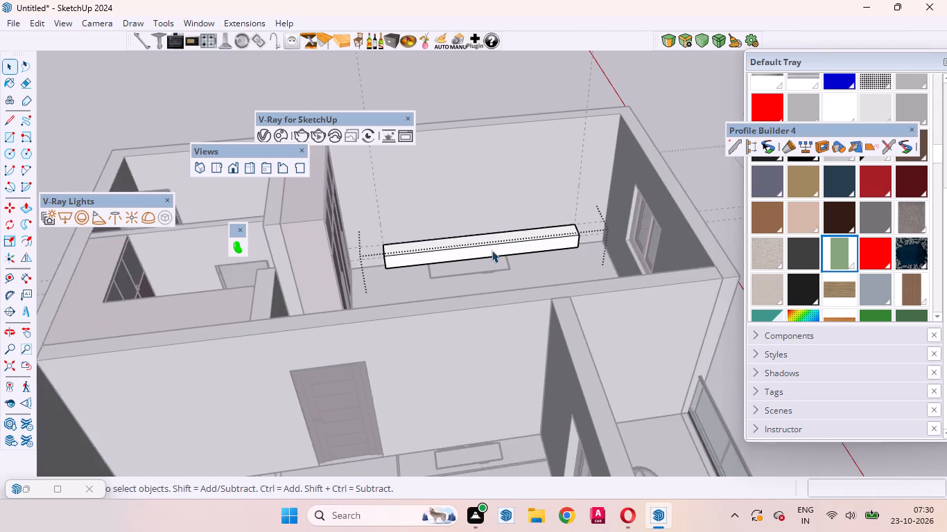
{"action": "scroll", "coordinate": [495, 252], "scroll_direction": "up", "scroll_amount": 1}
{"action": "left_click", "coordinate": [506, 272]}
{"action": "left_click", "coordinate": [506, 272]}
{"action": "left_click", "coordinate": [507, 272]}
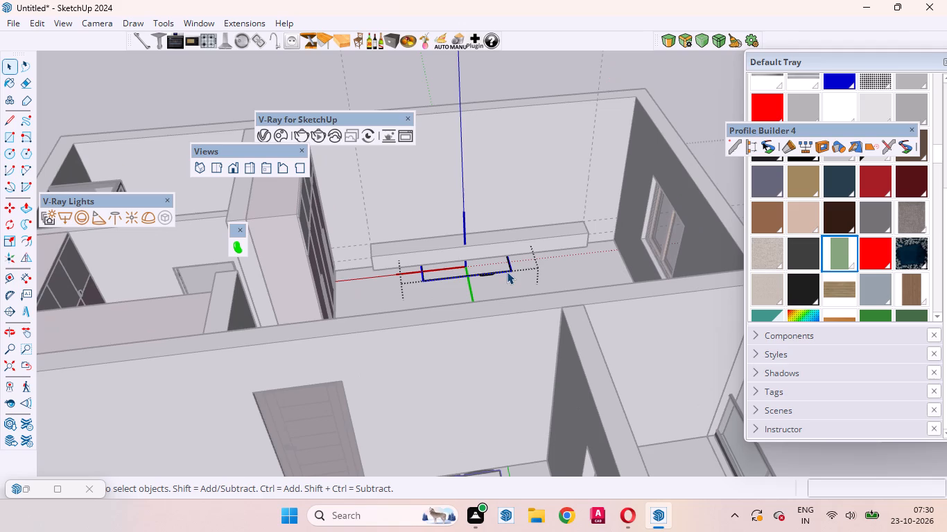
{"action": "key", "text": "Delete"}
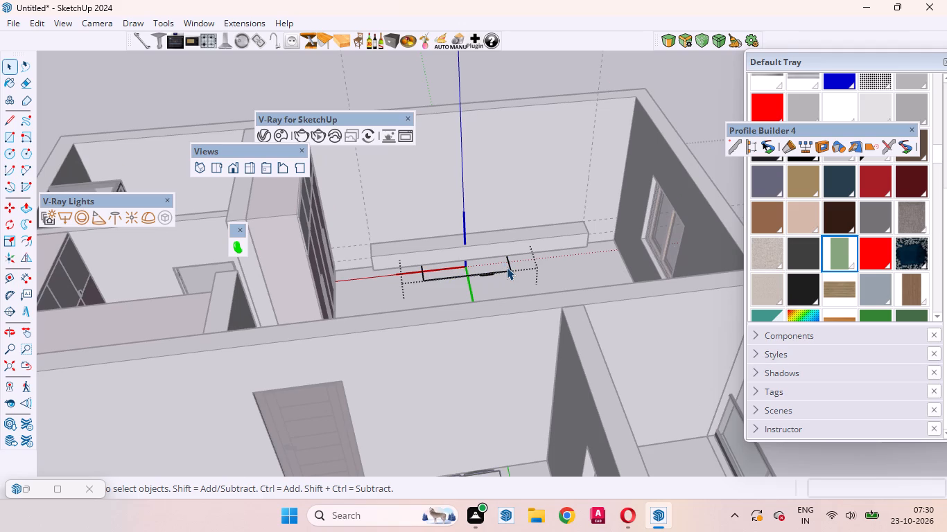
{"action": "left_click", "coordinate": [509, 267]}
{"action": "key", "text": "Delete"}
{"action": "left_click", "coordinate": [421, 274]}
{"action": "key", "text": "Delete"}
{"action": "left_click", "coordinate": [427, 280]}
{"action": "key", "text": "Delete"}
{"action": "scroll", "coordinate": [477, 255], "scroll_direction": "down", "scroll_amount": 5}
{"action": "scroll", "coordinate": [493, 269], "scroll_direction": "up", "scroll_amount": 10}
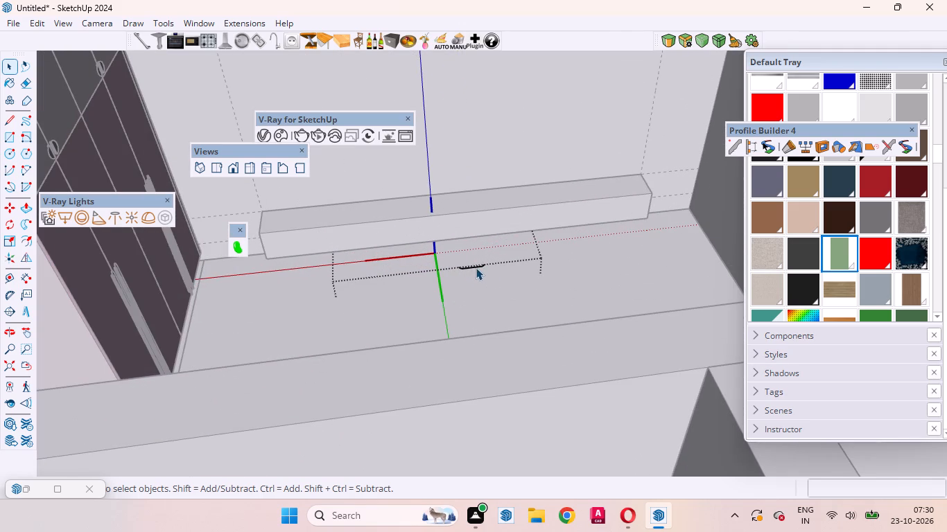
{"action": "left_click_drag", "start_coordinate": [435, 250], "coordinate": [492, 292]}
{"action": "key", "text": "Delete"}
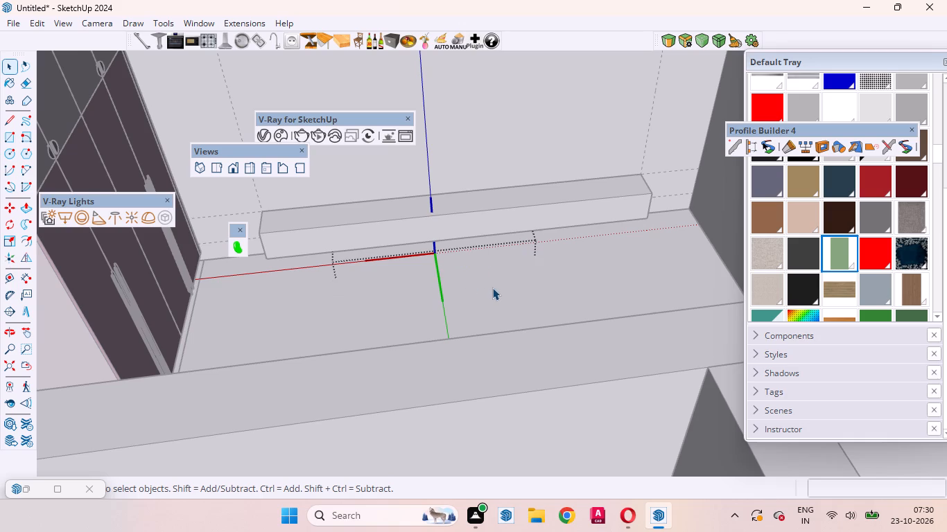
Close the emptied furniture symbol's group and its parent group to return to the whole model.
{"action": "scroll", "coordinate": [450, 301], "scroll_direction": "down", "scroll_amount": 10}
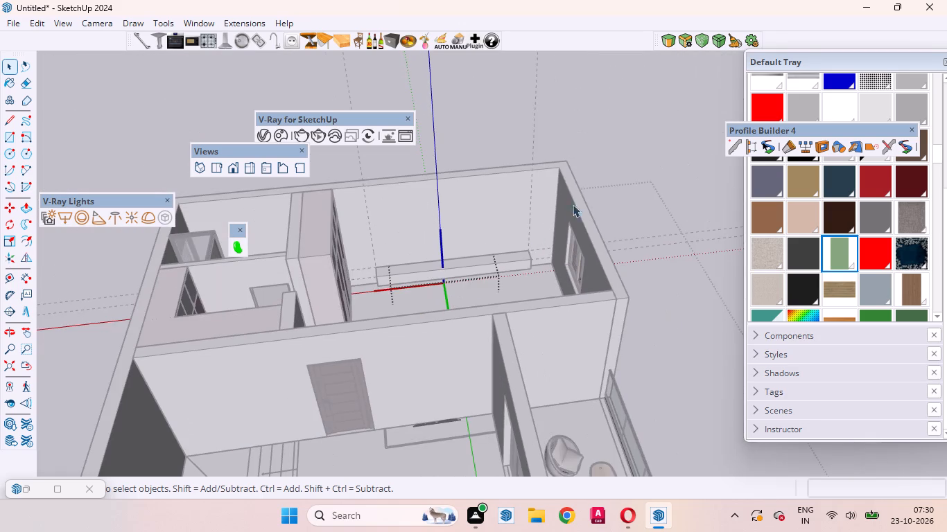
{"action": "left_click", "coordinate": [602, 182]}
{"action": "left_click", "coordinate": [607, 193]}
{"action": "scroll", "coordinate": [439, 247], "scroll_direction": "up", "scroll_amount": 5}
{"action": "middle_click_drag", "start_coordinate": [456, 285], "coordinate": [454, 260]}
{"action": "scroll", "coordinate": [454, 260], "scroll_direction": "up", "scroll_amount": 1}
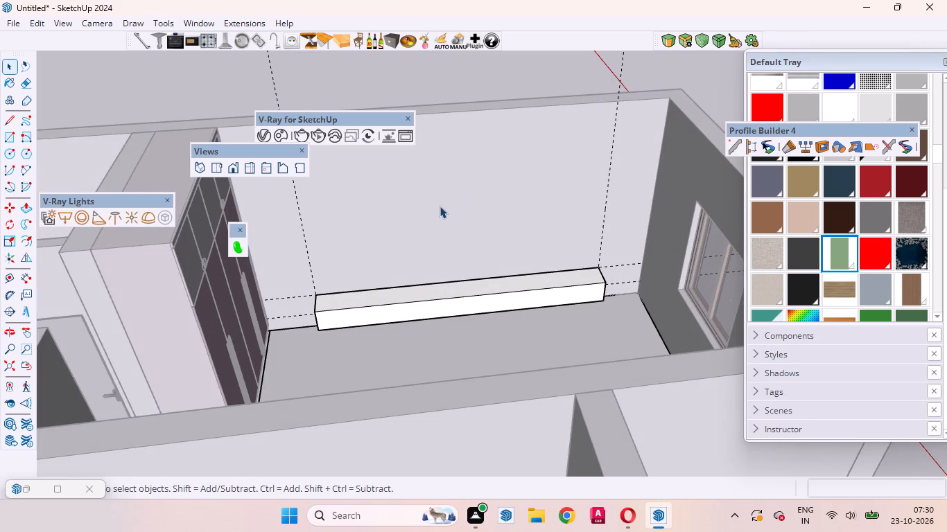
{"action": "scroll", "coordinate": [492, 202], "scroll_direction": "down", "scroll_amount": 4}
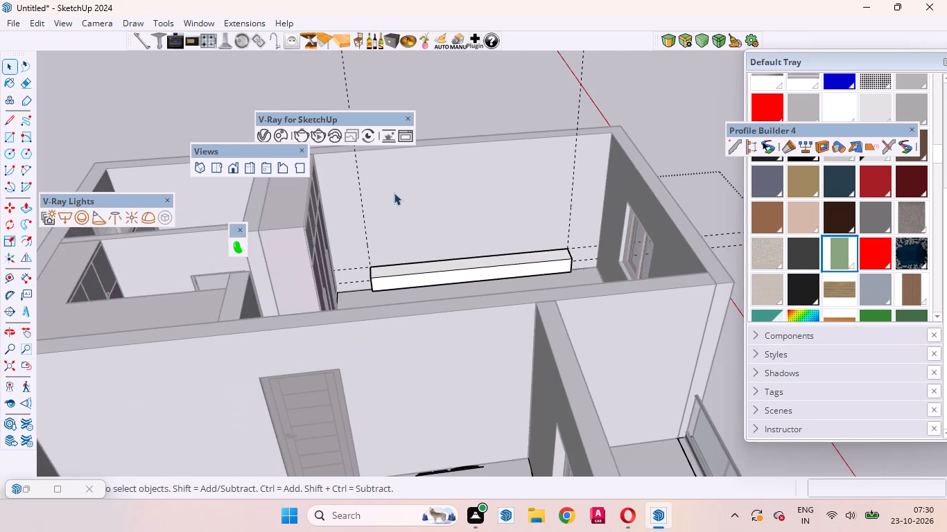
{"action": "scroll", "coordinate": [394, 191], "scroll_direction": "up", "scroll_amount": 4}
{"action": "middle_click_drag", "start_coordinate": [414, 222], "coordinate": [410, 193]}
{"action": "scroll", "coordinate": [450, 245], "scroll_direction": "down", "scroll_amount": 4}
{"action": "scroll", "coordinate": [414, 188], "scroll_direction": "up", "scroll_amount": 2}
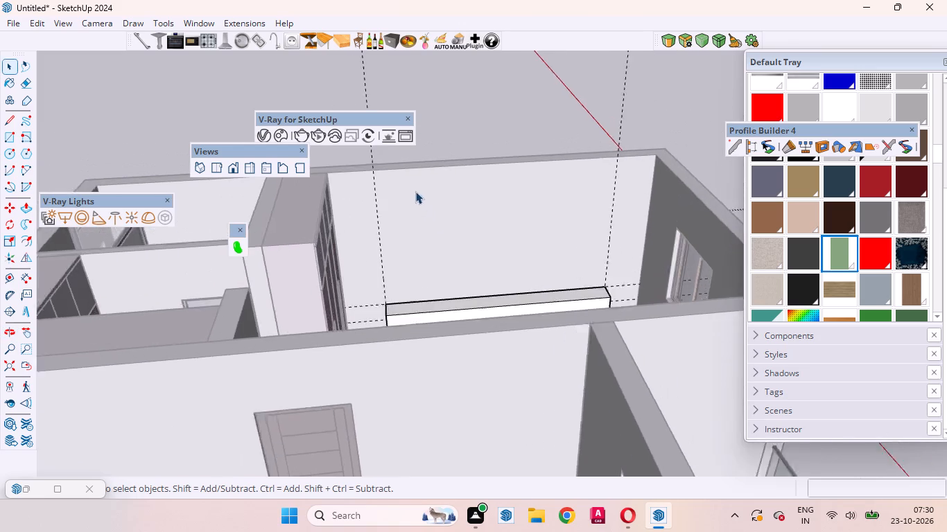
{"action": "scroll", "coordinate": [415, 191], "scroll_direction": "up", "scroll_amount": 2}
{"action": "left_click", "coordinate": [435, 234]}
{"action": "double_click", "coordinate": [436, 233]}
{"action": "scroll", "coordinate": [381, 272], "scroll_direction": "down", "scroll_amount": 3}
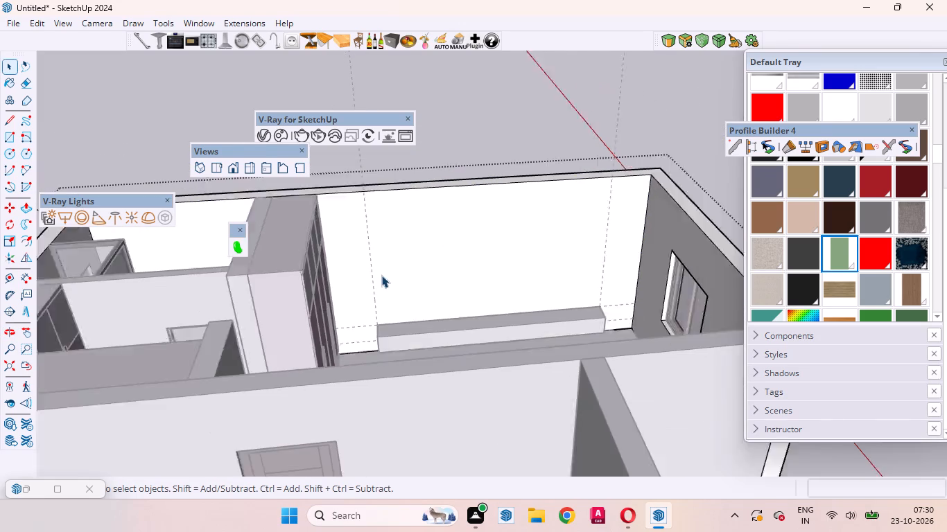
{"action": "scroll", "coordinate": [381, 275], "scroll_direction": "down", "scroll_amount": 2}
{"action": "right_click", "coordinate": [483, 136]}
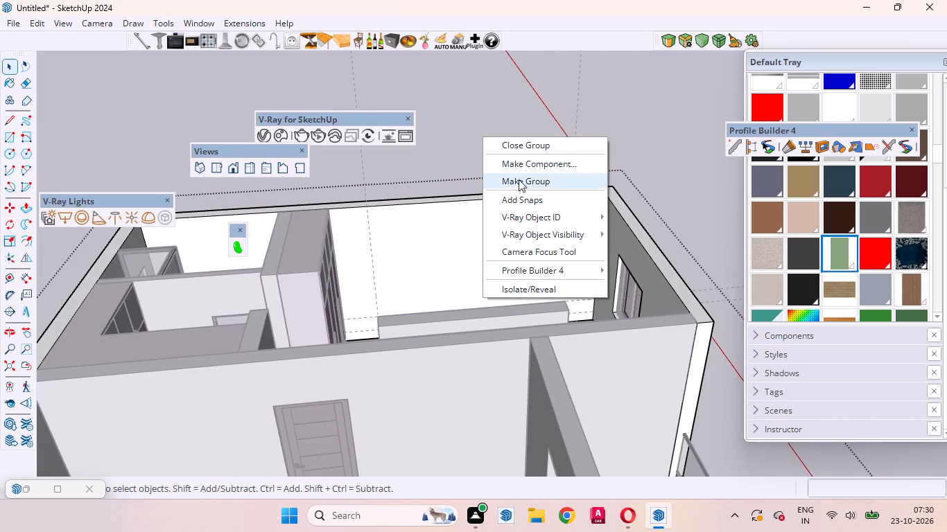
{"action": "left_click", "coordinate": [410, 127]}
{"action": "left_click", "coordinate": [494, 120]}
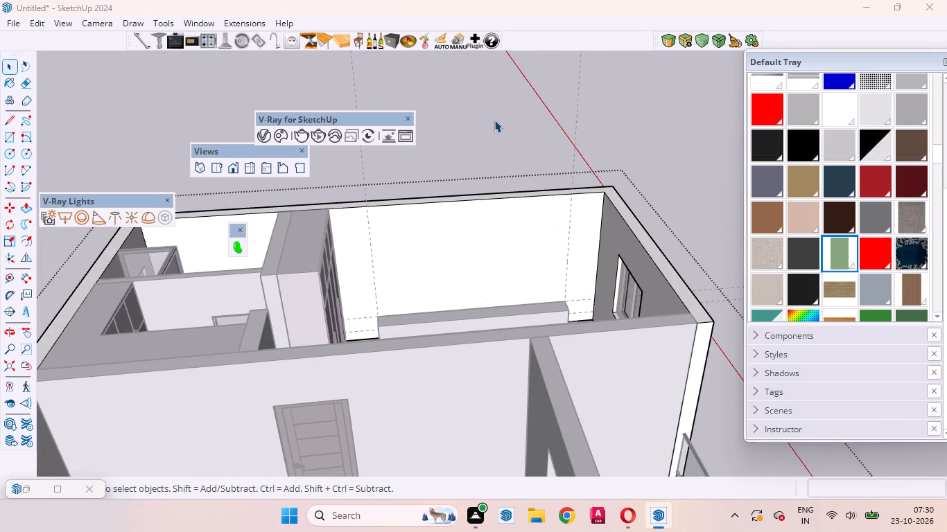
Make a new group and draw a rectangle about 12' 1" by 7' 8" on the wall, from the long box up to the wall top.
{"action": "right_click", "coordinate": [494, 120]}
{"action": "left_click", "coordinate": [528, 168]}
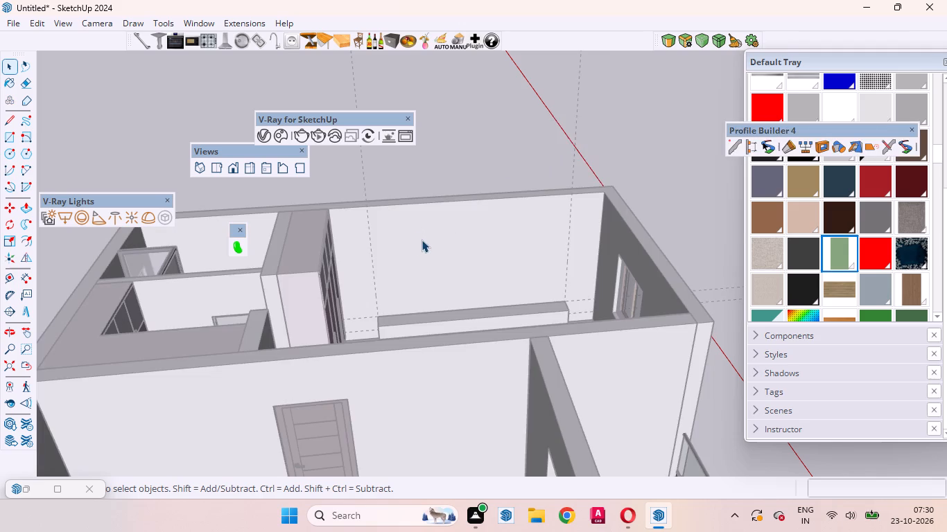
{"action": "key", "text": "r"}
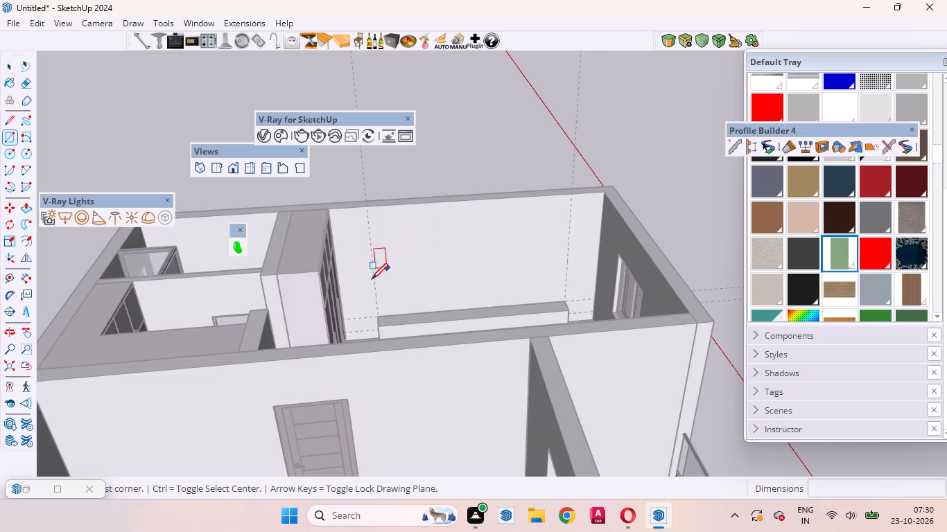
{"action": "left_click", "coordinate": [379, 315]}
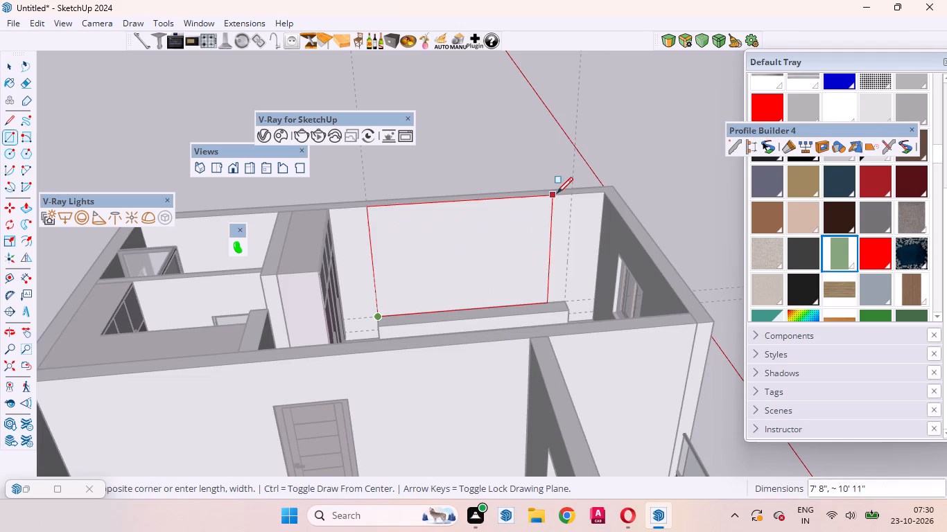
{"action": "left_click", "coordinate": [568, 195]}
{"action": "key", "text": "space"}
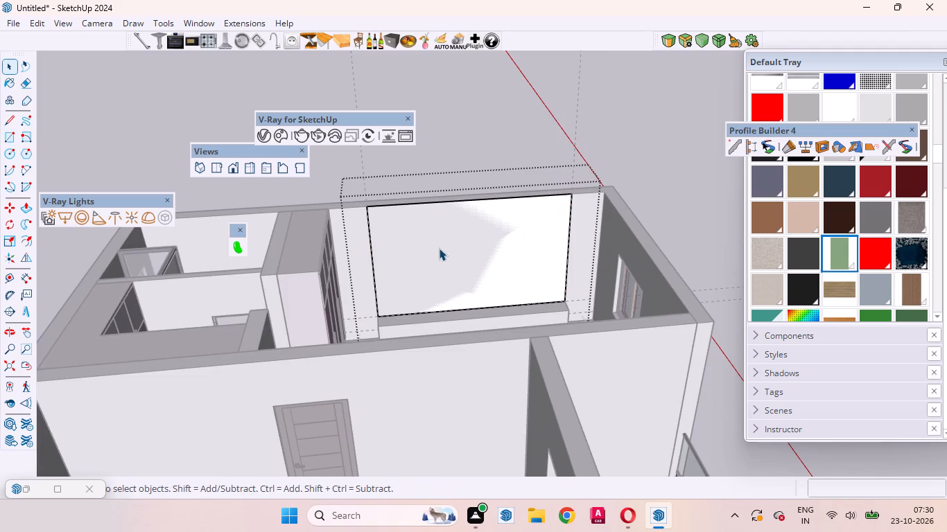
Push/Pull the large wall rectangle 6 mm to form a thin back panel, and close its group.
{"action": "key", "text": "p"}
{"action": "left_click", "coordinate": [439, 247]}
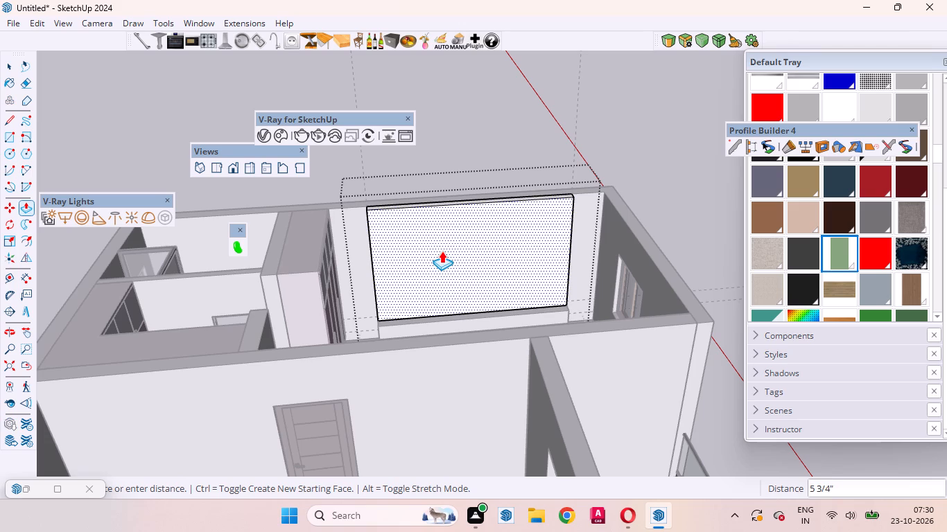
{"action": "type", "text": "6mm"}
{"action": "key", "text": "Return"}
{"action": "key", "text": "space"}
{"action": "left_click", "coordinate": [503, 125]}
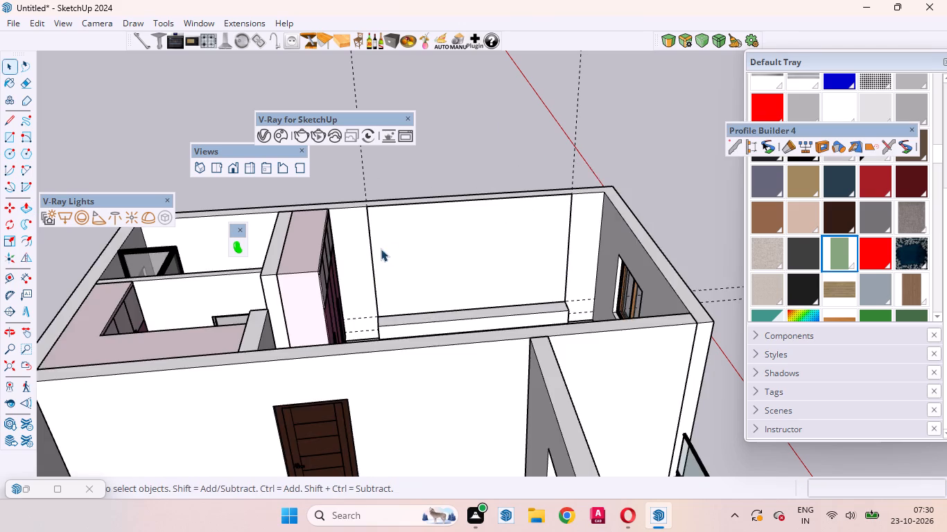
Reopen the back panel's group and Push/Pull its front face another 6 mm, closing the group again.
{"action": "scroll", "coordinate": [388, 245], "scroll_direction": "down", "scroll_amount": 1}
{"action": "scroll", "coordinate": [397, 245], "scroll_direction": "up", "scroll_amount": 6}
{"action": "middle_click_drag", "start_coordinate": [412, 287], "coordinate": [526, 254]}
{"action": "scroll", "coordinate": [526, 253], "scroll_direction": "up", "scroll_amount": 1}
{"action": "left_click", "coordinate": [391, 263]}
{"action": "middle_click_drag", "start_coordinate": [431, 276], "coordinate": [388, 318]}
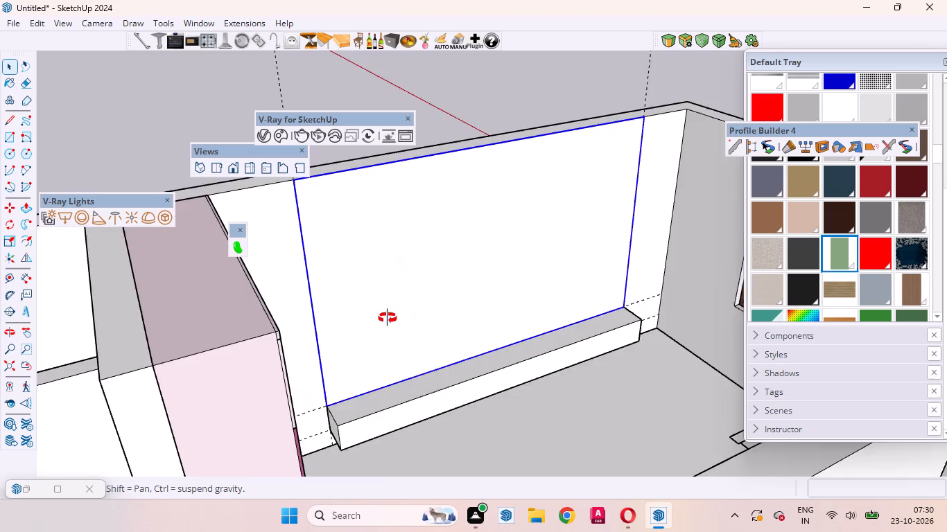
{"action": "middle_click_drag", "start_coordinate": [388, 318], "coordinate": [355, 322]}
{"action": "scroll", "coordinate": [418, 260], "scroll_direction": "down", "scroll_amount": 4}
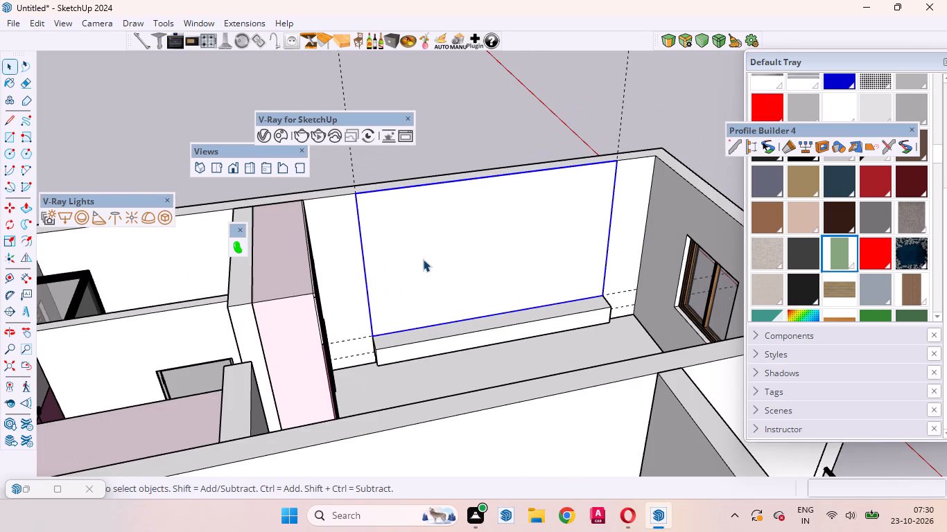
{"action": "scroll", "coordinate": [514, 201], "scroll_direction": "down", "scroll_amount": 3}
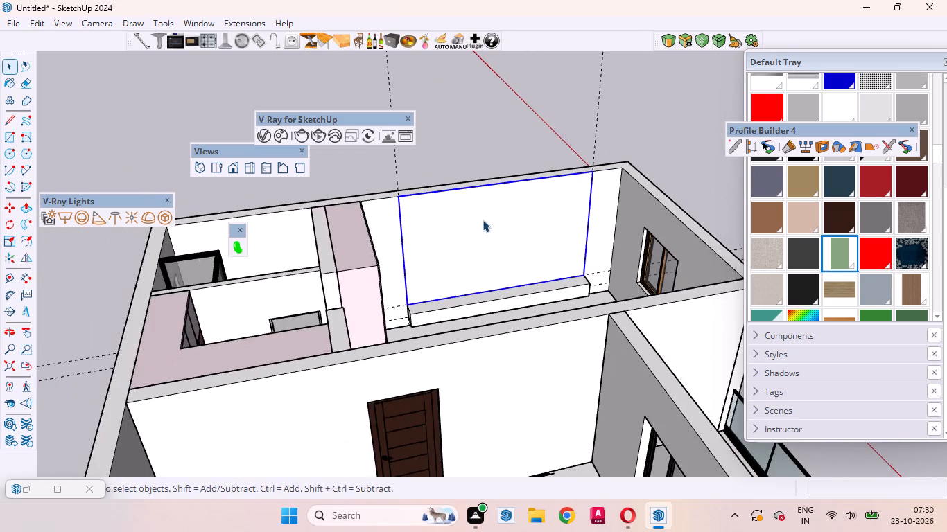
{"action": "scroll", "coordinate": [483, 220], "scroll_direction": "up", "scroll_amount": 3}
{"action": "left_click", "coordinate": [460, 283]}
{"action": "double_click", "coordinate": [442, 270]}
{"action": "left_click", "coordinate": [432, 260]}
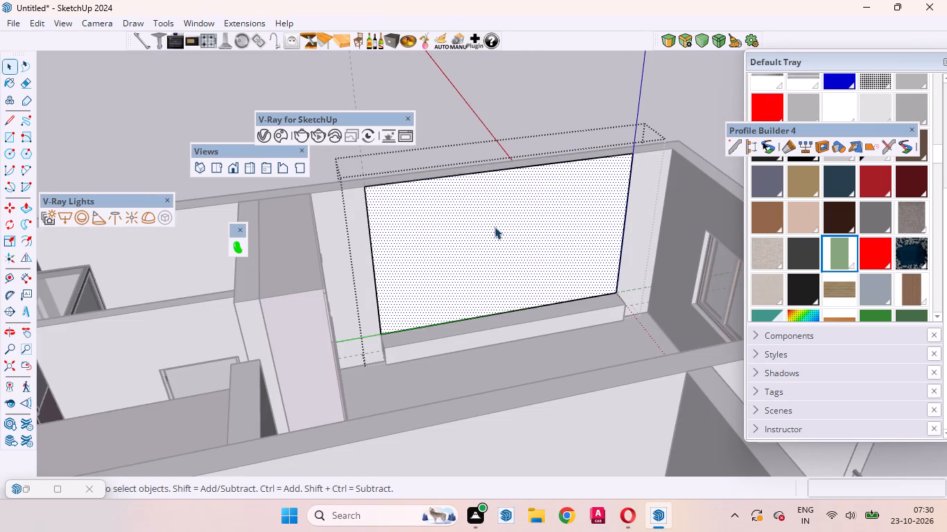
{"action": "left_click", "coordinate": [495, 120]}
{"action": "triple_click", "coordinate": [437, 237]}
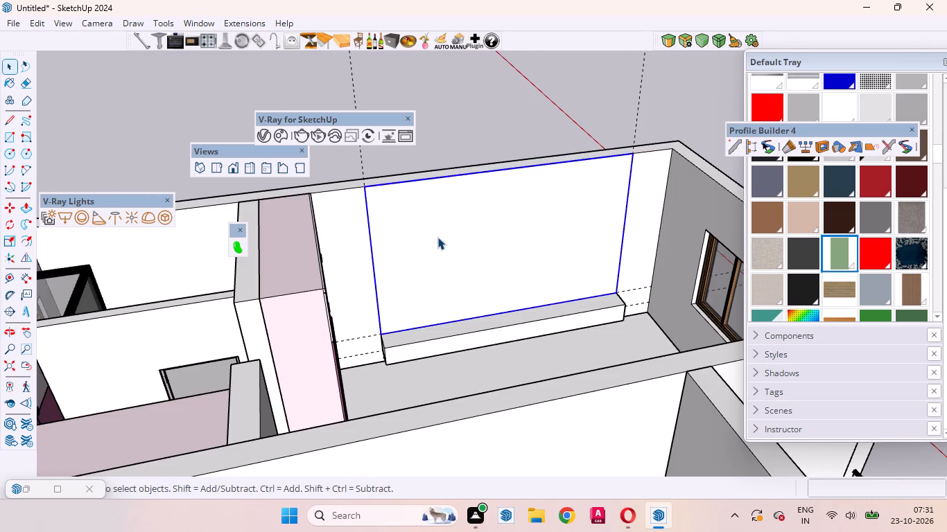
{"action": "key", "text": "p"}
{"action": "left_click", "coordinate": [440, 238]}
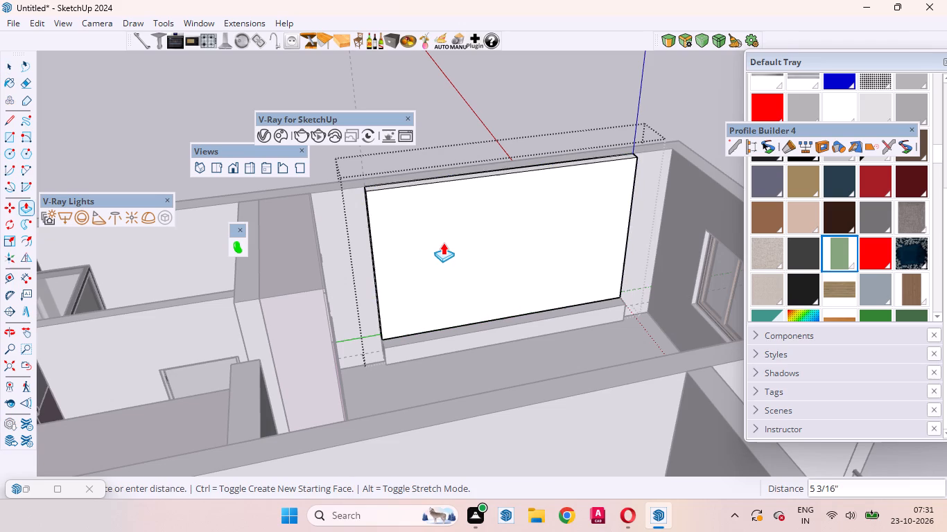
{"action": "key", "text": "6"}
{"action": "type", "text": "mm"}
{"action": "key", "text": "Return"}
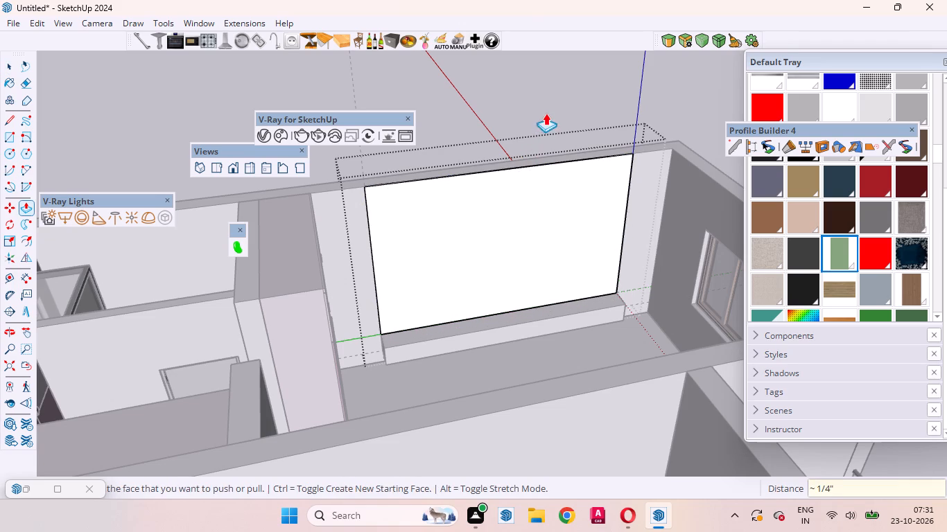
{"action": "key", "text": "space"}
{"action": "left_click", "coordinate": [548, 90]}
Place a vertical guide 2' in from the panel's wardrobe-side edge and a second one 6" beyond it.
{"action": "scroll", "coordinate": [463, 229], "scroll_direction": "up", "scroll_amount": 6}
{"action": "middle_click_drag", "start_coordinate": [418, 256], "coordinate": [593, 214]}
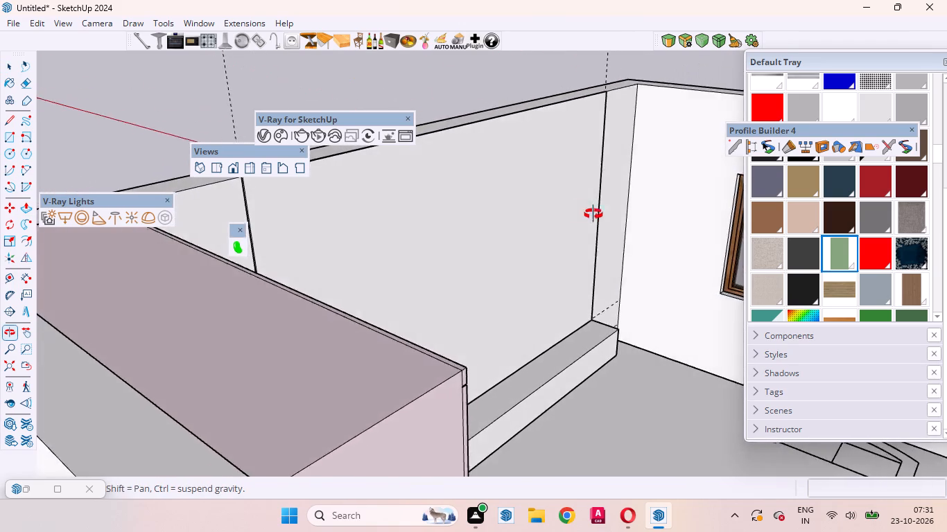
{"action": "middle_click_drag", "start_coordinate": [593, 214], "coordinate": [415, 303]}
{"action": "scroll", "coordinate": [400, 287], "scroll_direction": "down", "scroll_amount": 5}
{"action": "middle_click_drag", "start_coordinate": [404, 288], "coordinate": [360, 270]}
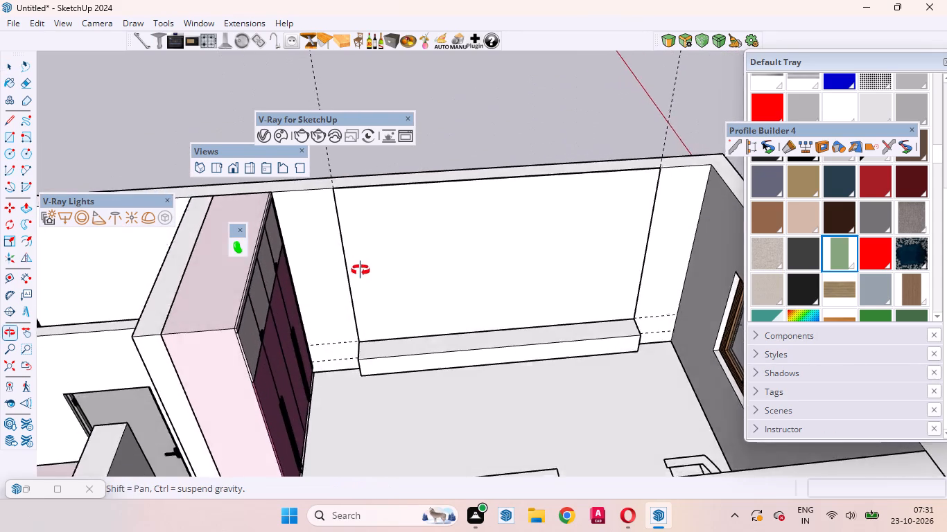
{"action": "middle_click_drag", "start_coordinate": [360, 270], "coordinate": [350, 231]}
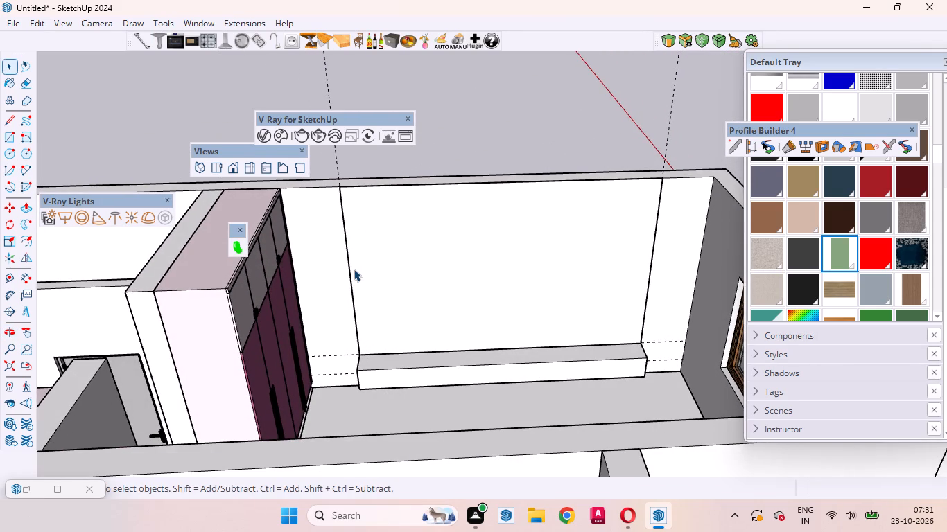
{"action": "key", "text": "t"}
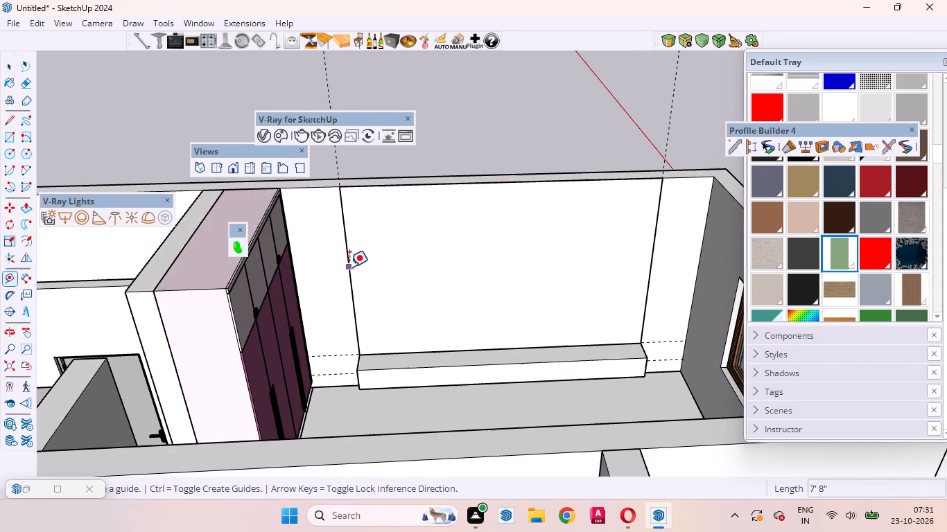
{"action": "left_click", "coordinate": [349, 267]}
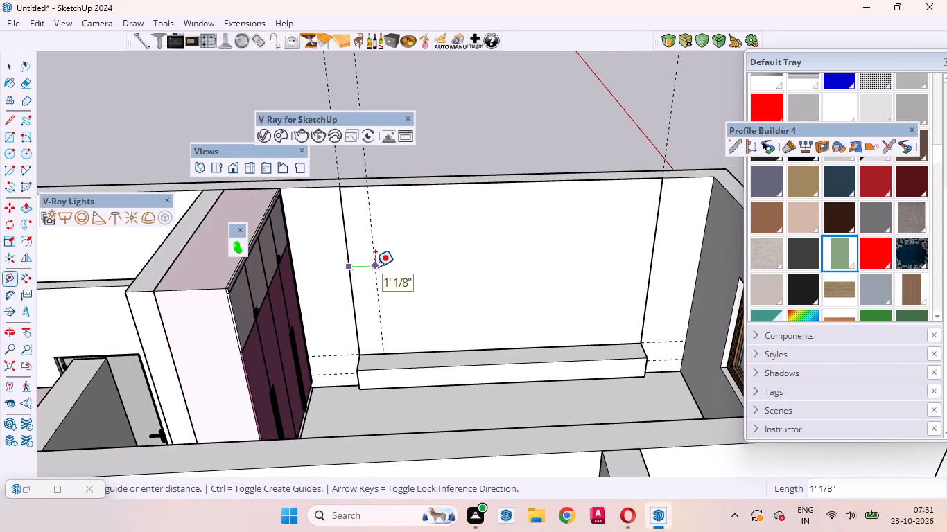
{"action": "key", "text": "2"}
{"action": "key", "text": "apostrophe"}
{"action": "key", "text": "Return"}
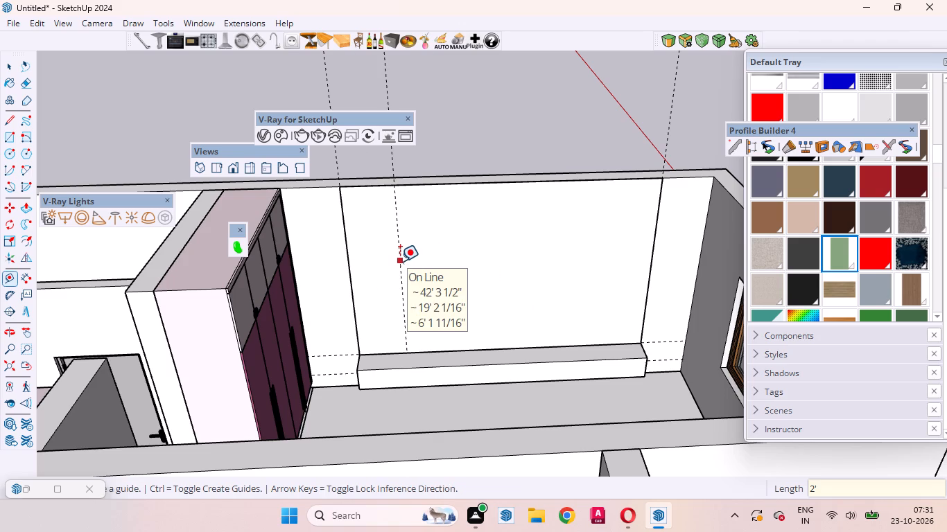
{"action": "left_click", "coordinate": [400, 261]}
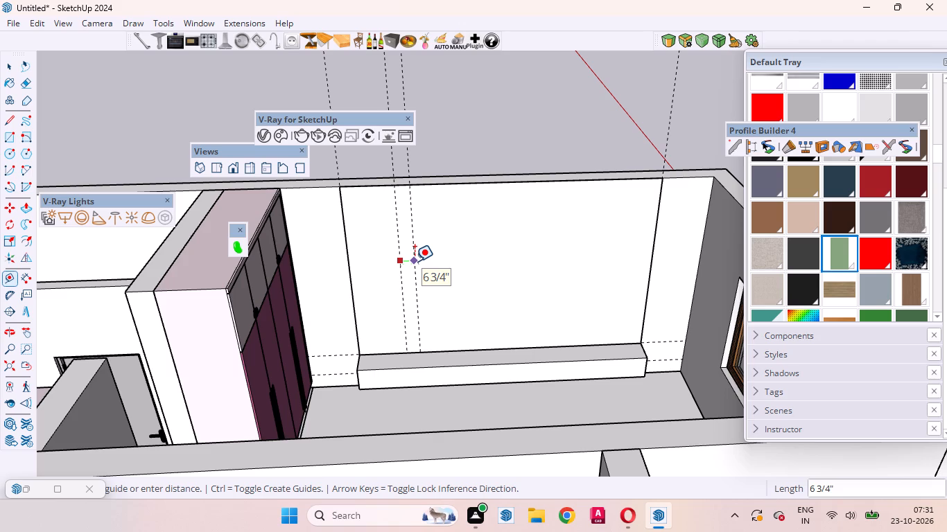
{"action": "key", "text": "6"}
{"action": "key", "text": "Return"}
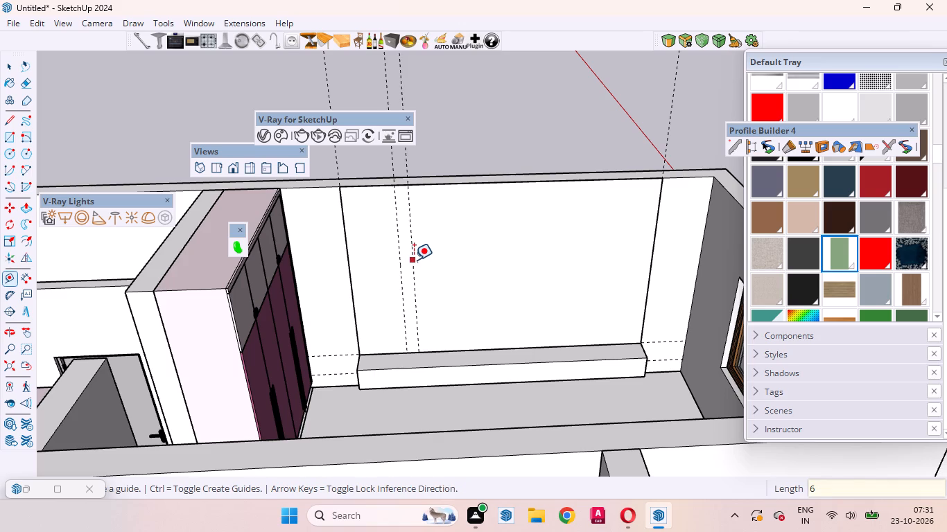
Place another vertical guide 2' farther along the panel toward the window, and one 6" beyond that.
{"action": "left_click", "coordinate": [414, 260]}
{"action": "type", "text": "2'"}
{"action": "key", "text": "Return"}
{"action": "left_click", "coordinate": [463, 250]}
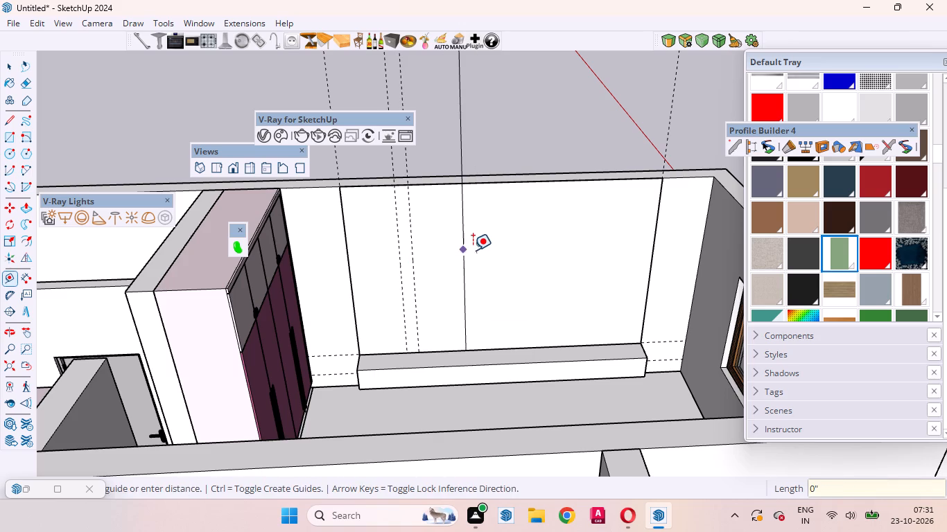
{"action": "key", "text": "6"}
{"action": "key", "text": "Return"}
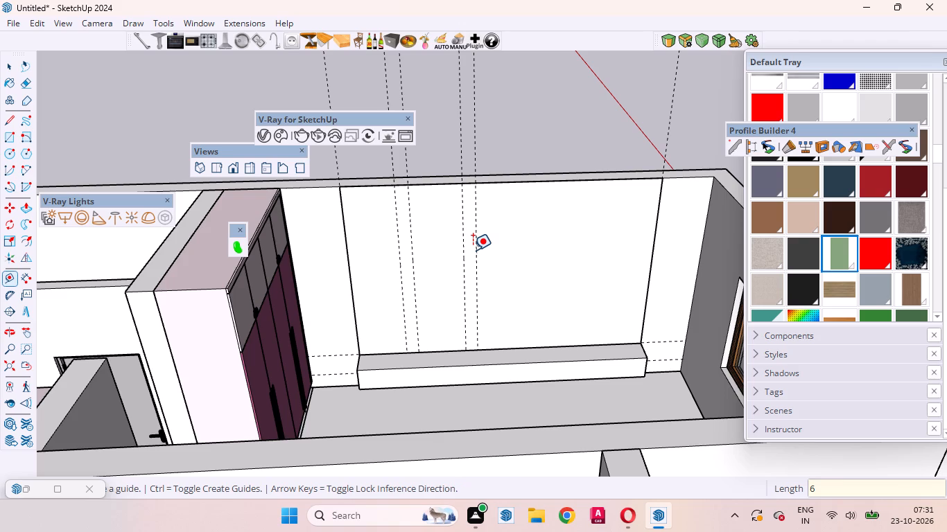
Place a vertical guide 24" farther along the back panel toward the window, and another 6" beyond it.
{"action": "left_click", "coordinate": [476, 244]}
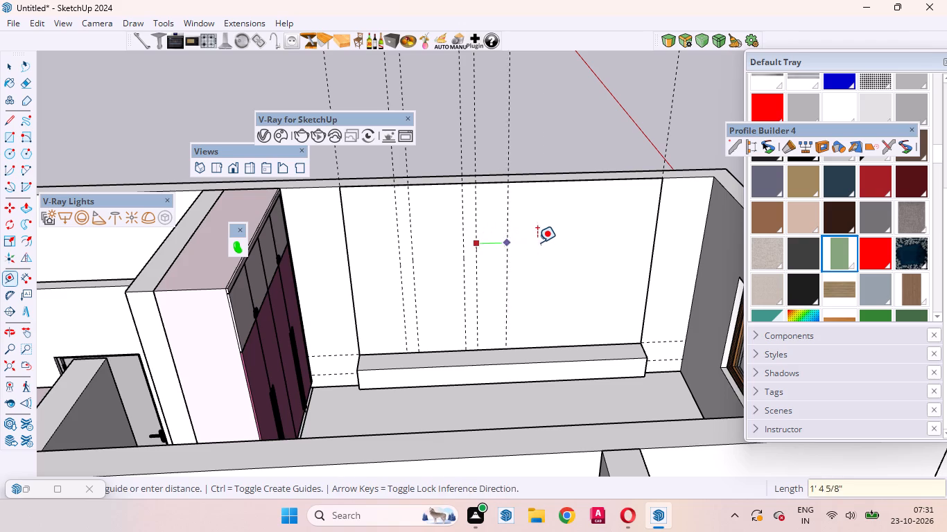
{"action": "type", "text": "24"}
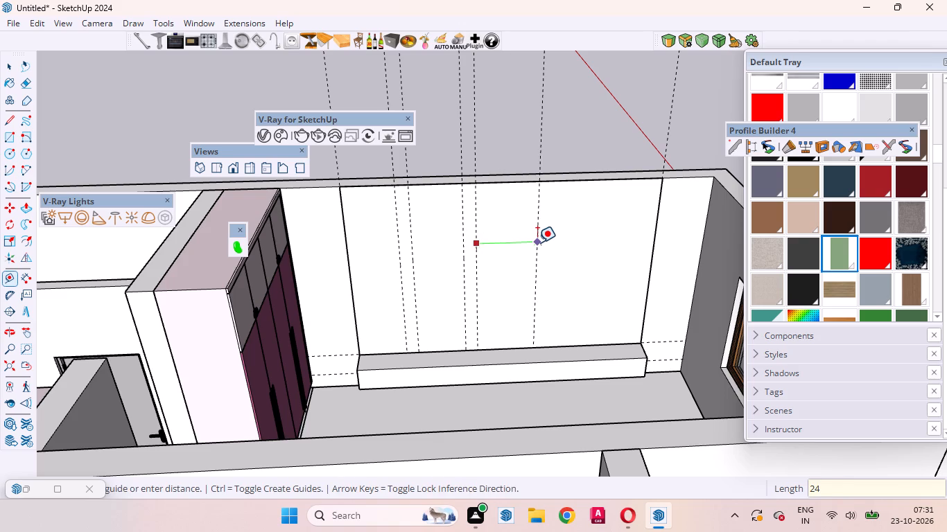
{"action": "key", "text": "Return"}
{"action": "left_click", "coordinate": [529, 241]}
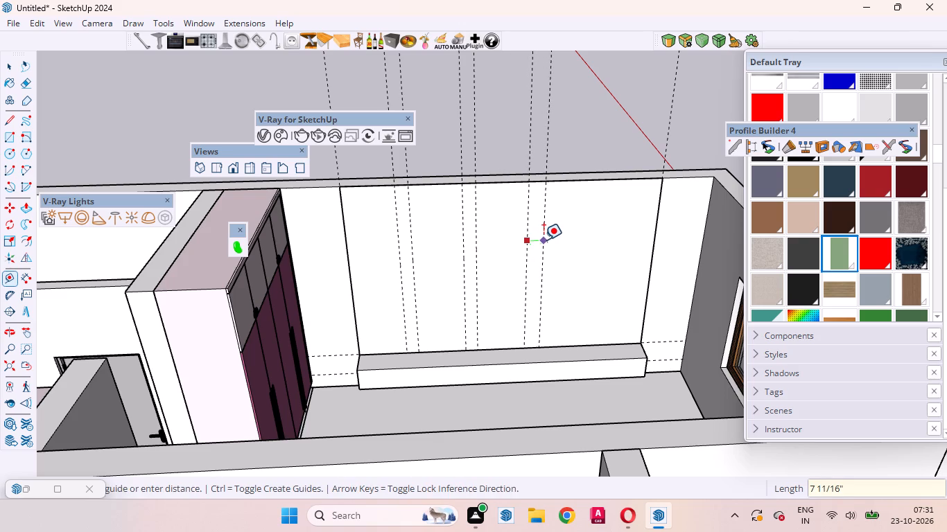
{"action": "key", "text": "6"}
{"action": "key", "text": "Return"}
Continue the vertical guides toward the window with successive offsets of 2', 6" and 2'.
{"action": "left_click", "coordinate": [539, 238]}
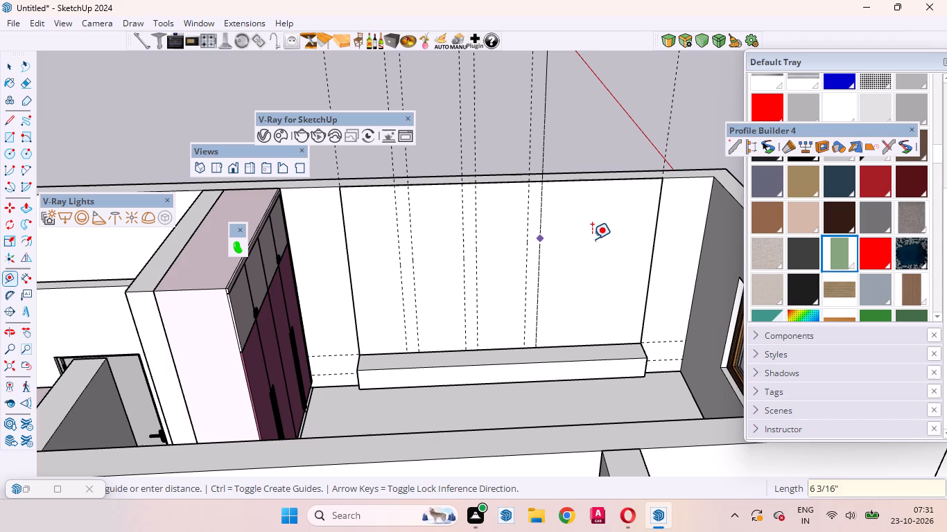
{"action": "key", "text": "2"}
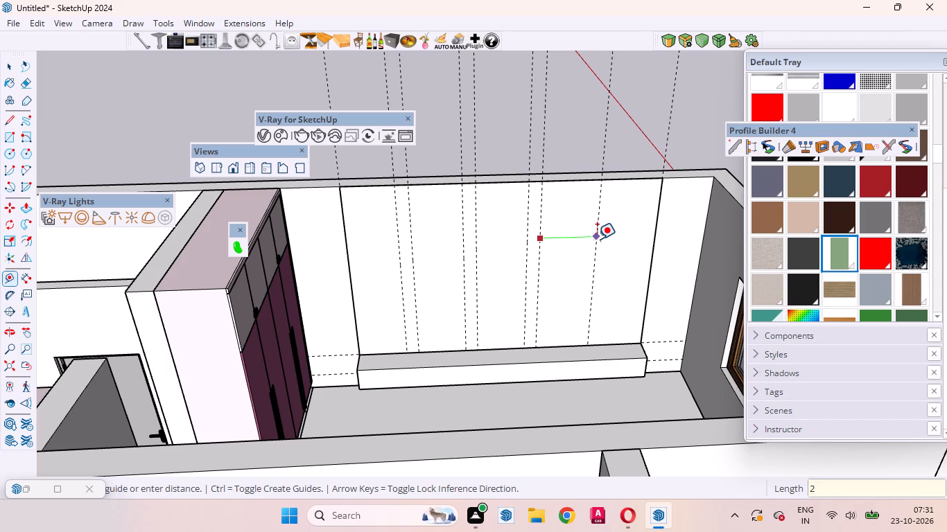
{"action": "key", "text": "apostrophe"}
{"action": "key", "text": "Return"}
{"action": "left_click", "coordinate": [588, 239]}
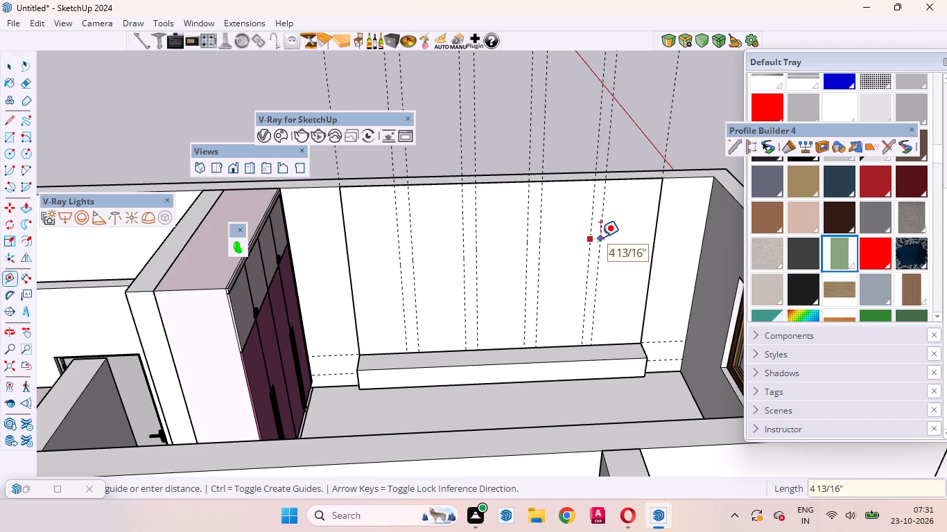
{"action": "key", "text": "6"}
{"action": "key", "text": "Return"}
{"action": "left_click", "coordinate": [601, 237]}
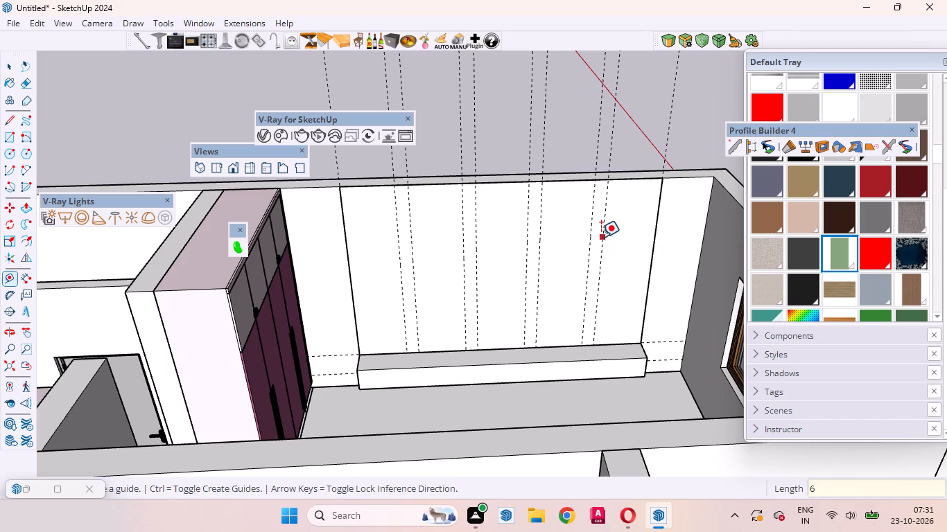
{"action": "type", "text": "2'"}
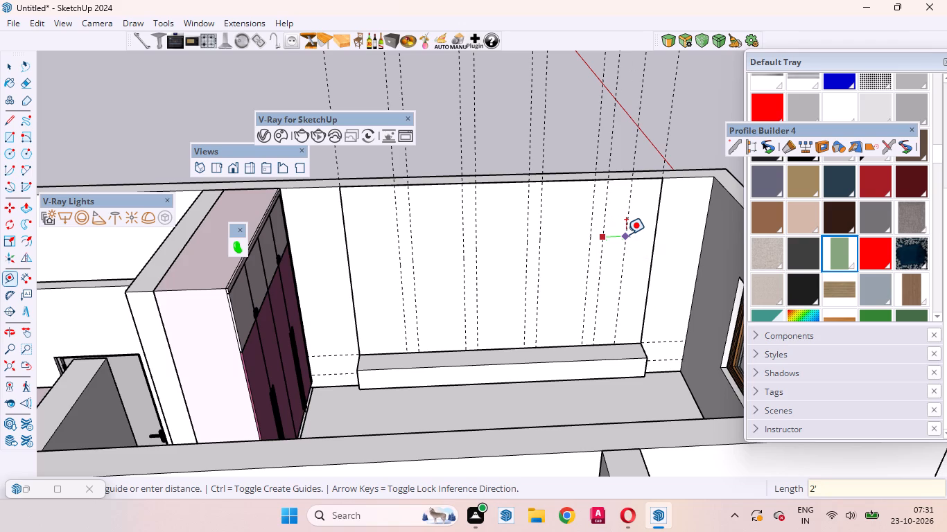
{"action": "key", "text": "Return"}
{"action": "key", "text": "space"}
Place a horizontal guide 2' below the back panel's top edge.
{"action": "scroll", "coordinate": [611, 207], "scroll_direction": "down", "scroll_amount": 2}
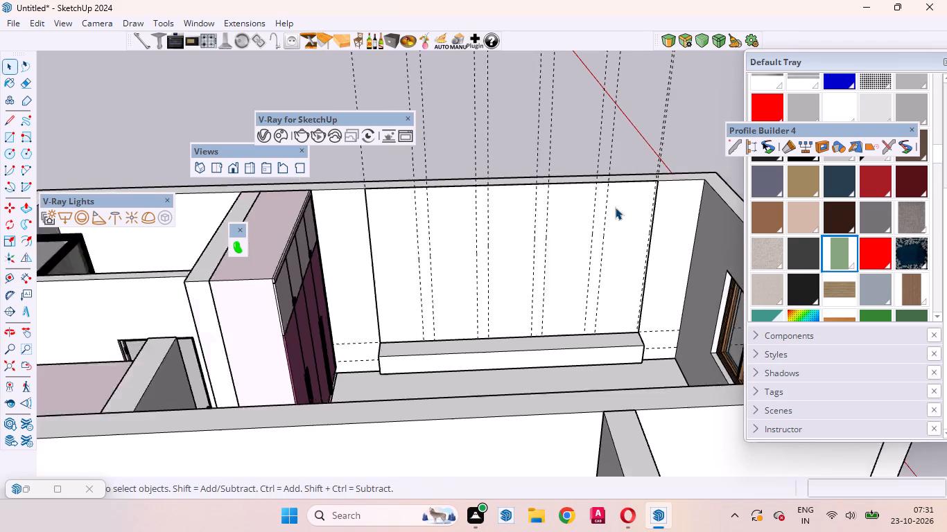
{"action": "scroll", "coordinate": [615, 207], "scroll_direction": "down", "scroll_amount": 1}
{"action": "scroll", "coordinate": [494, 259], "scroll_direction": "up", "scroll_amount": 5}
{"action": "middle_click_drag", "start_coordinate": [444, 267], "coordinate": [471, 273]}
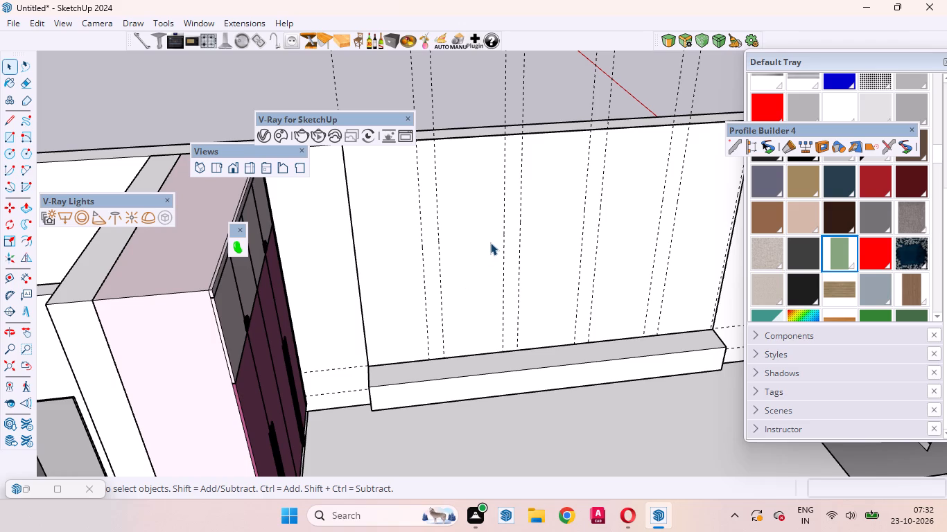
{"action": "key", "text": "t"}
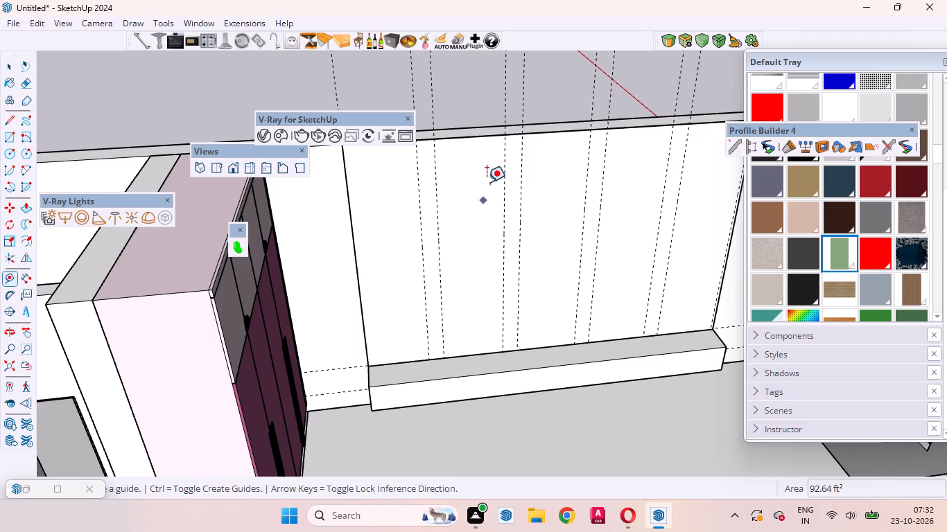
{"action": "left_click", "coordinate": [470, 139]}
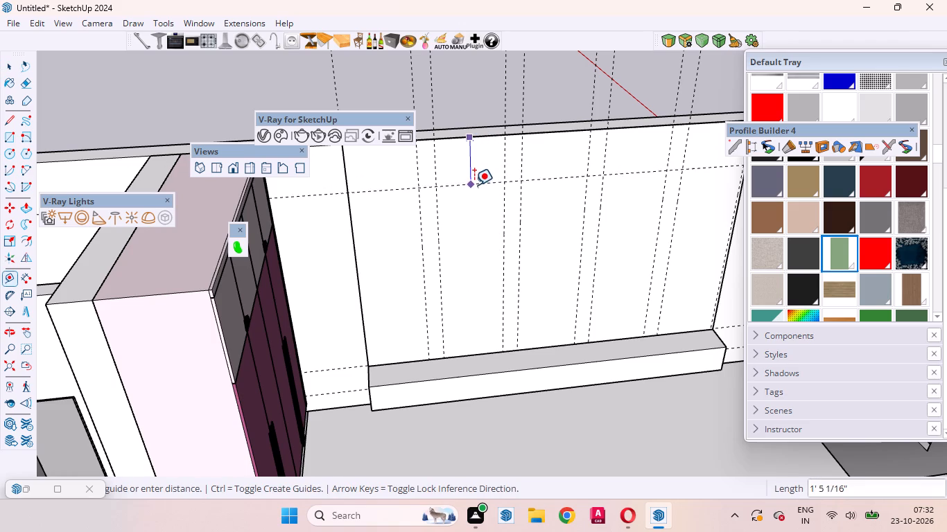
{"action": "type", "text": "2'"}
{"action": "key", "text": "Return"}
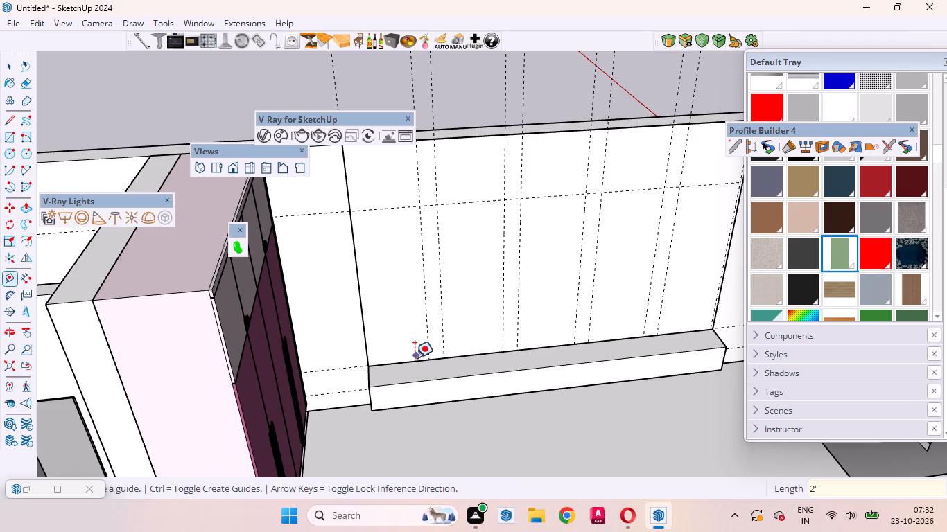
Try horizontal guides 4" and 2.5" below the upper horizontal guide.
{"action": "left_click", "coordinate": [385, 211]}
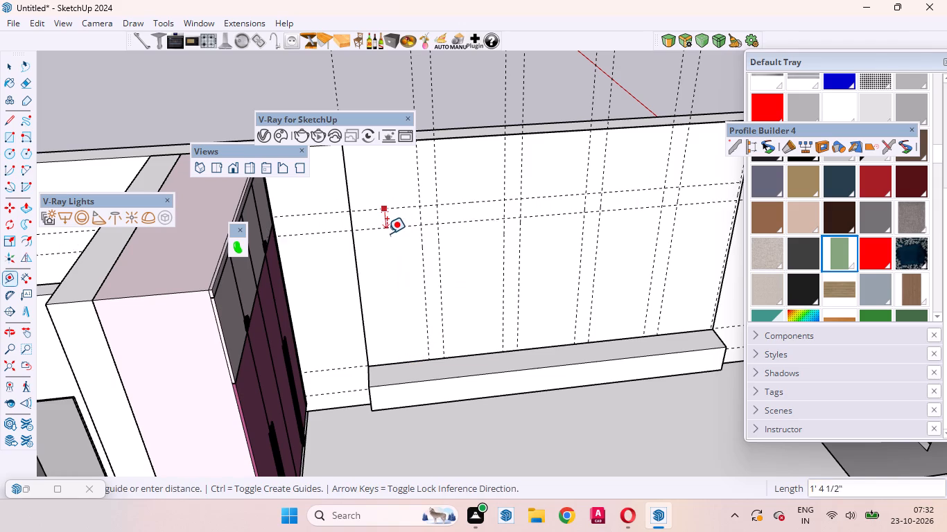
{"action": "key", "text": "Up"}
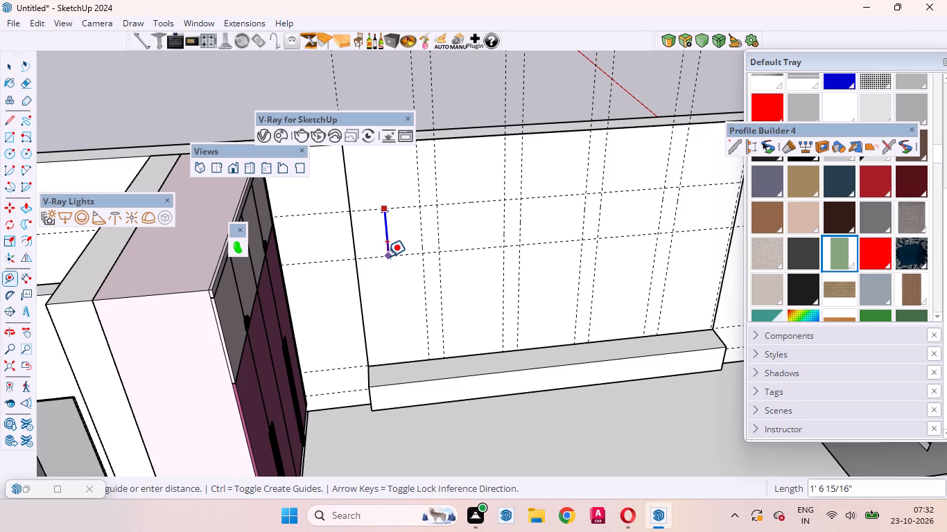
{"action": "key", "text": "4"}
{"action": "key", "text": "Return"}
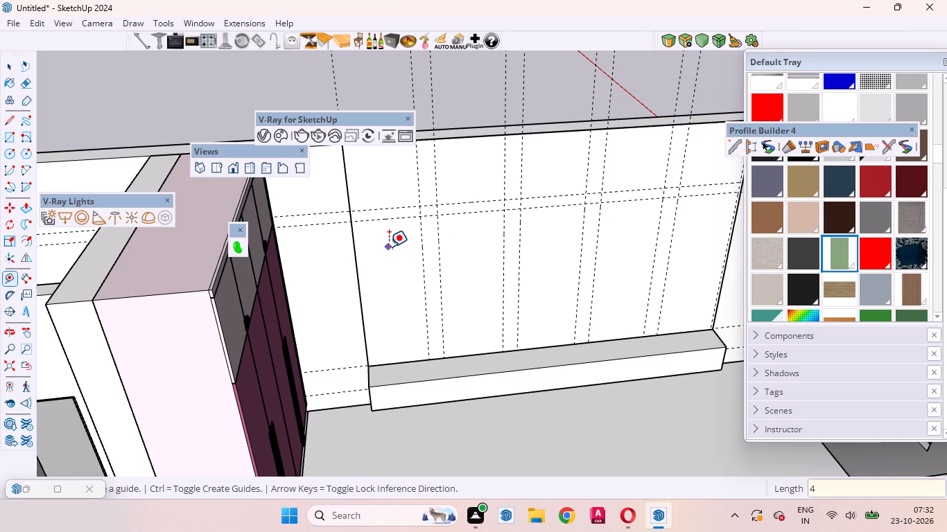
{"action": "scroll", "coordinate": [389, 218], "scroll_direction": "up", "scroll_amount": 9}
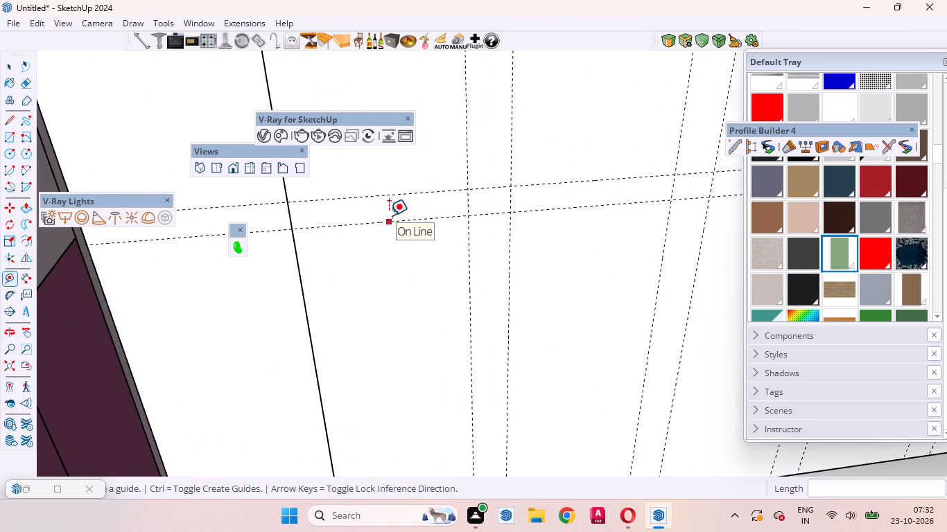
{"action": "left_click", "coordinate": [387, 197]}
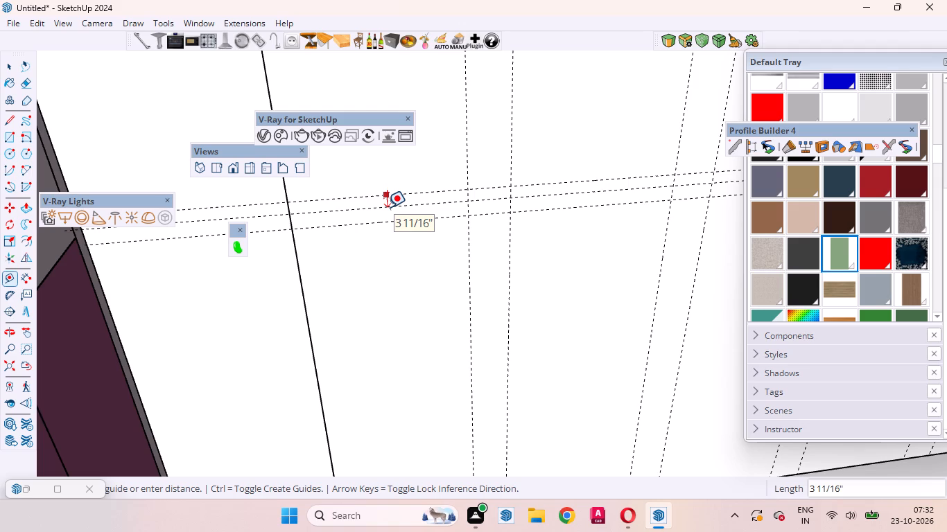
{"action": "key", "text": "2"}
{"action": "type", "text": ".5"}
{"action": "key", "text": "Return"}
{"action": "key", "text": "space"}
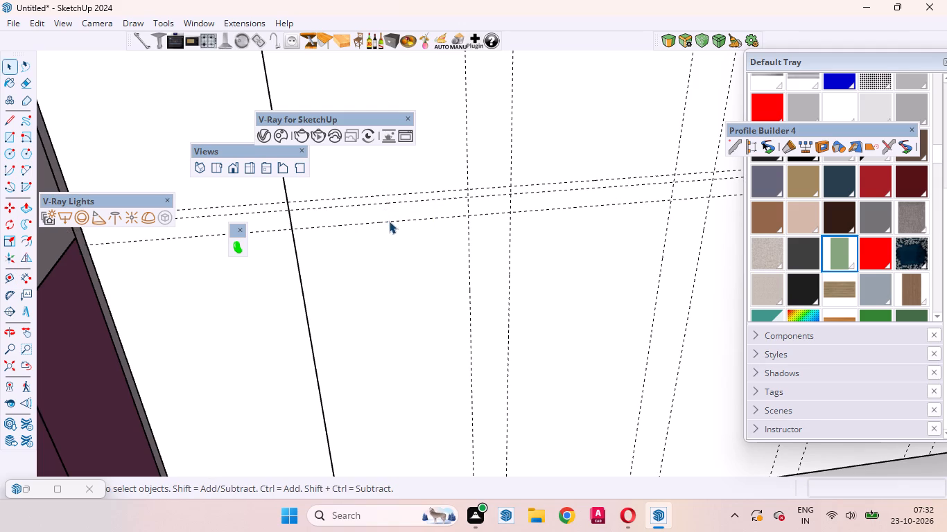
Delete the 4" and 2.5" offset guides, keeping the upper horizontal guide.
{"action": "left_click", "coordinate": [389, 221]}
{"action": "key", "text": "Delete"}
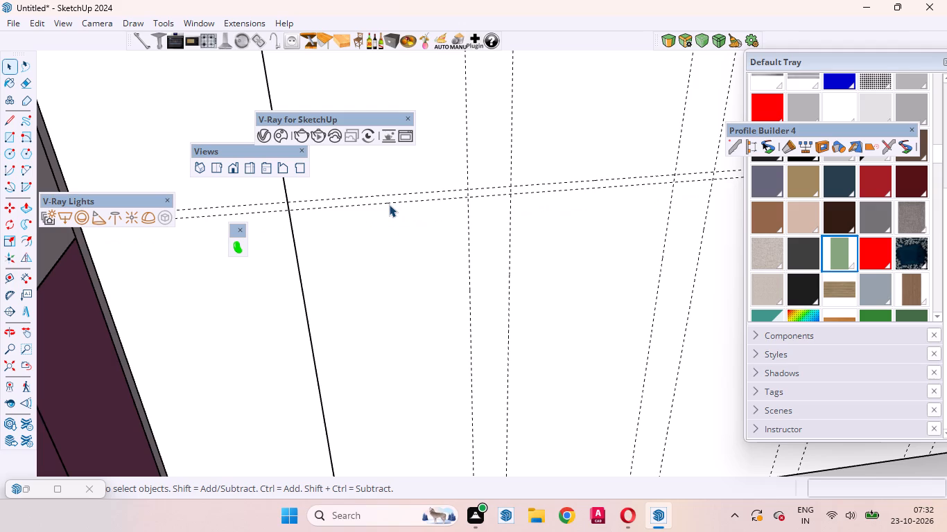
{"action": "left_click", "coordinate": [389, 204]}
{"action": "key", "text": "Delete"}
Place a horizontal guide 3" below the upper horizontal guide on the back panel.
{"action": "key", "text": "t"}
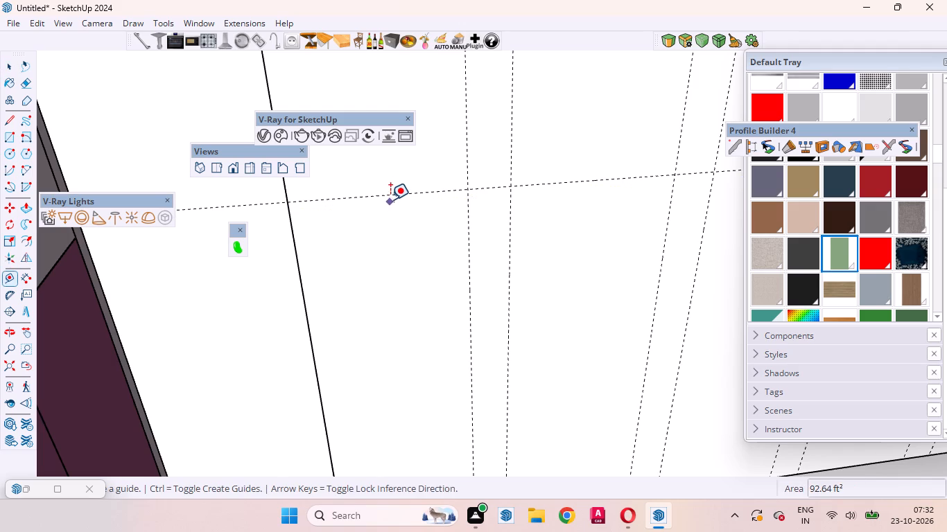
{"action": "left_click", "coordinate": [390, 196]}
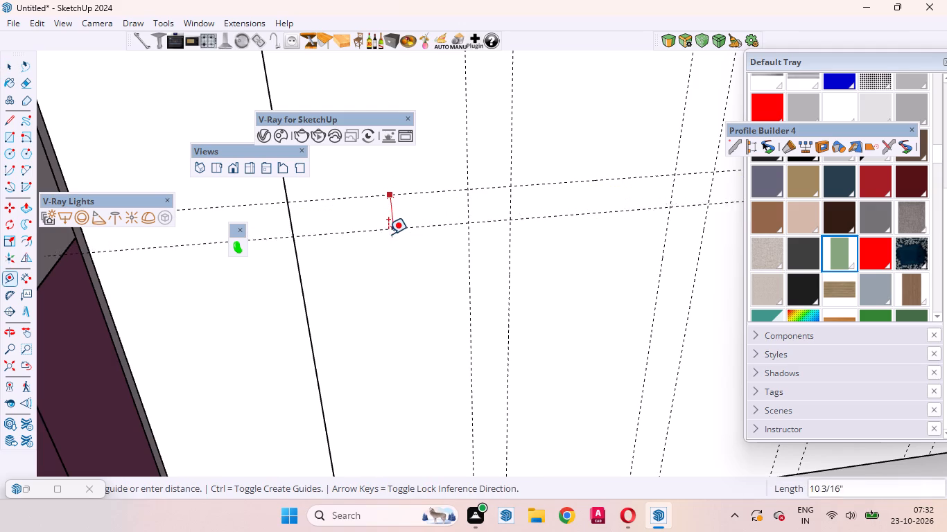
{"action": "key", "text": "Up"}
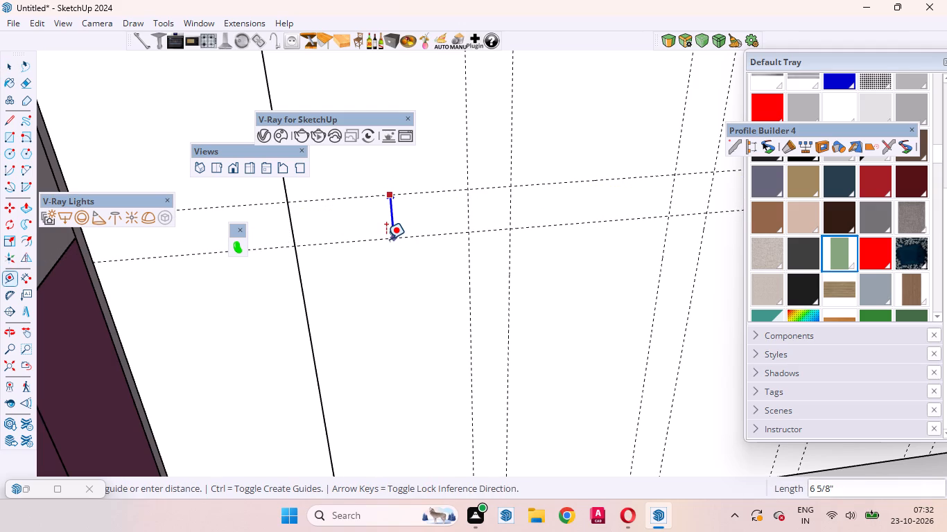
{"action": "key", "text": "3"}
{"action": "key", "text": "Return"}
{"action": "key", "text": "space"}
Place a horizontal guide 2' above the low box's top at the back panel, and another 3" above it.
{"action": "scroll", "coordinate": [365, 277], "scroll_direction": "down", "scroll_amount": 2}
{"action": "scroll", "coordinate": [365, 277], "scroll_direction": "up", "scroll_amount": 1}
{"action": "scroll", "coordinate": [365, 277], "scroll_direction": "down", "scroll_amount": 4}
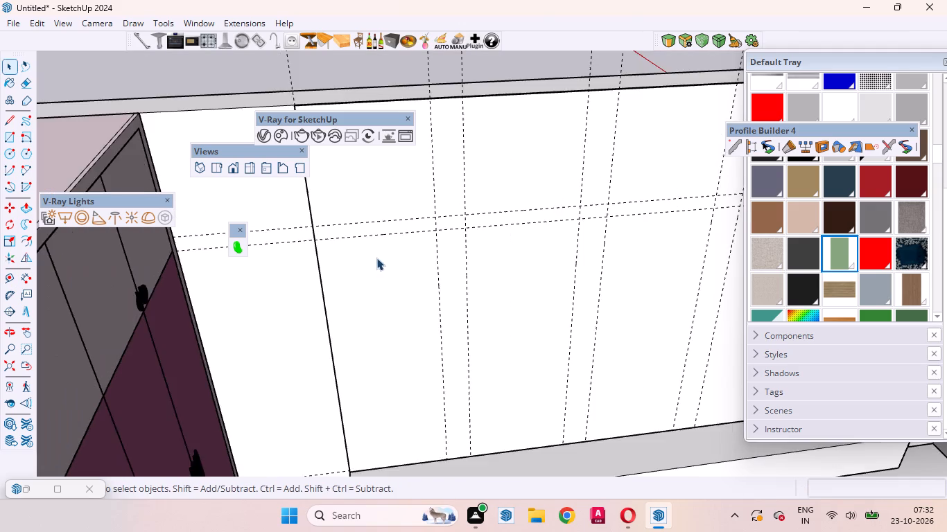
{"action": "scroll", "coordinate": [376, 258], "scroll_direction": "down", "scroll_amount": 4}
{"action": "middle_click_drag", "start_coordinate": [421, 274], "coordinate": [403, 236]}
{"action": "scroll", "coordinate": [403, 243], "scroll_direction": "up", "scroll_amount": 1}
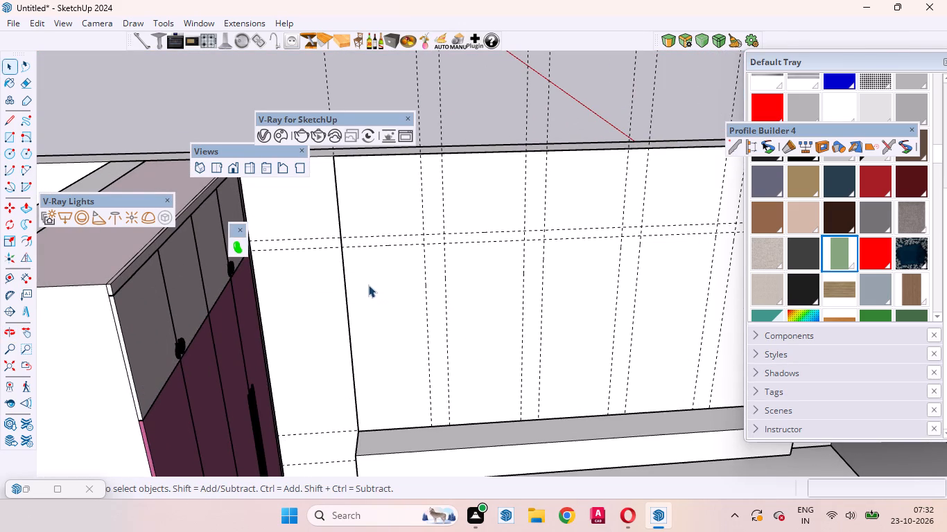
{"action": "scroll", "coordinate": [375, 228], "scroll_direction": "down", "scroll_amount": 3}
{"action": "scroll", "coordinate": [419, 328], "scroll_direction": "up", "scroll_amount": 3}
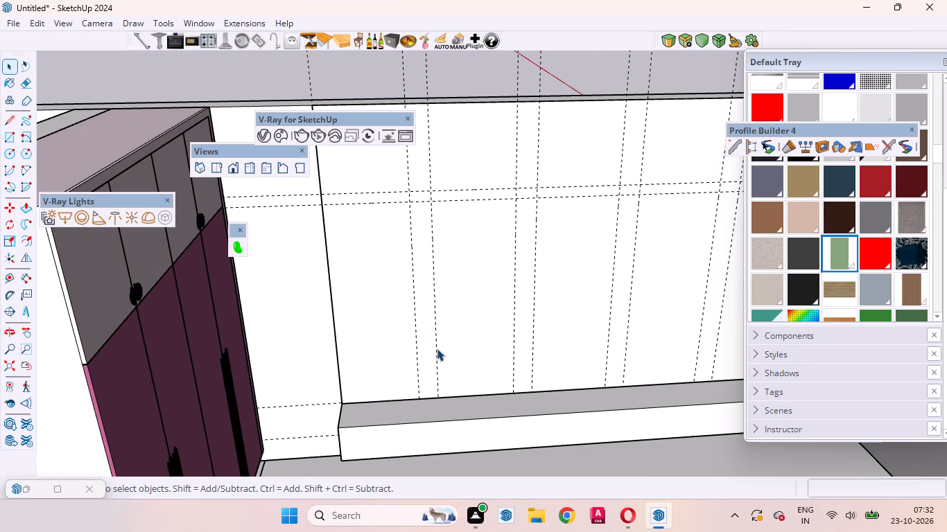
{"action": "key", "text": "t"}
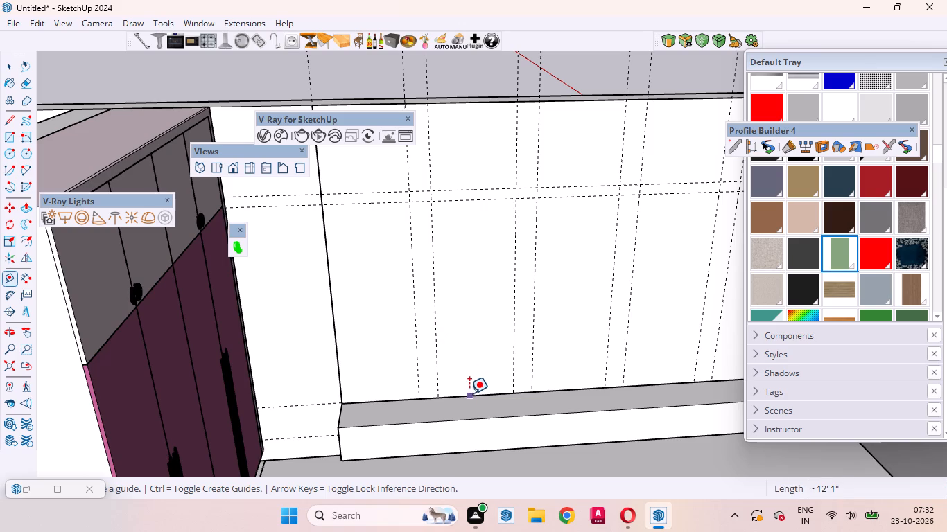
{"action": "left_click_drag", "start_coordinate": [468, 394], "coordinate": [467, 387]}
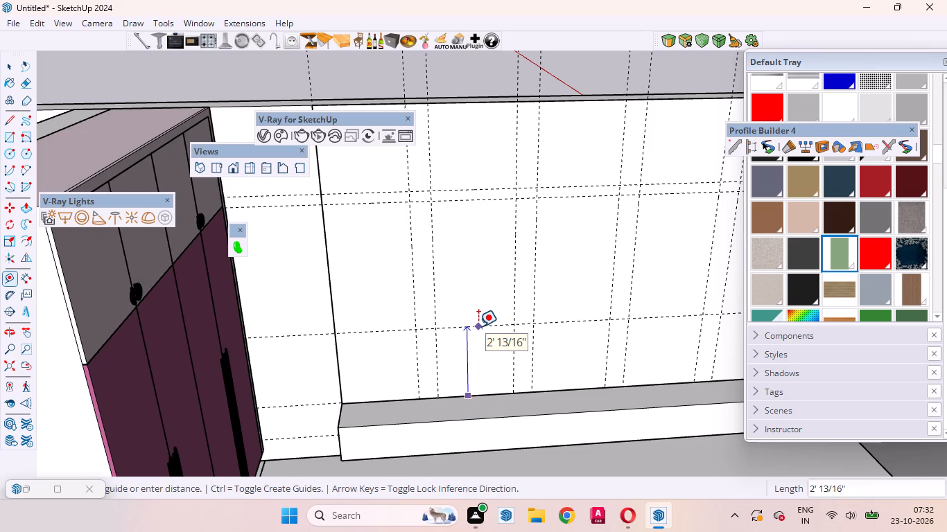
{"action": "type", "text": "2'"}
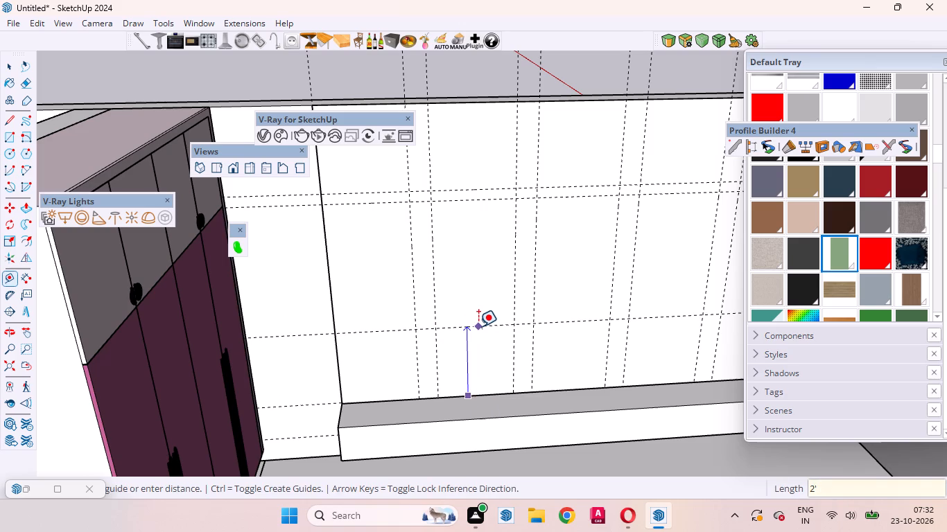
{"action": "key", "text": "Return"}
{"action": "left_click", "coordinate": [475, 331]}
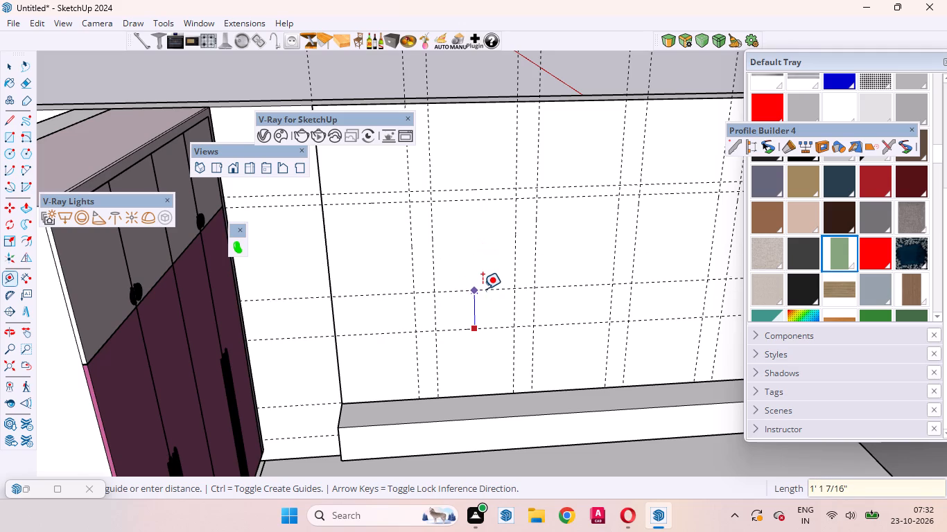
{"action": "key", "text": "3"}
{"action": "key", "text": "Return"}
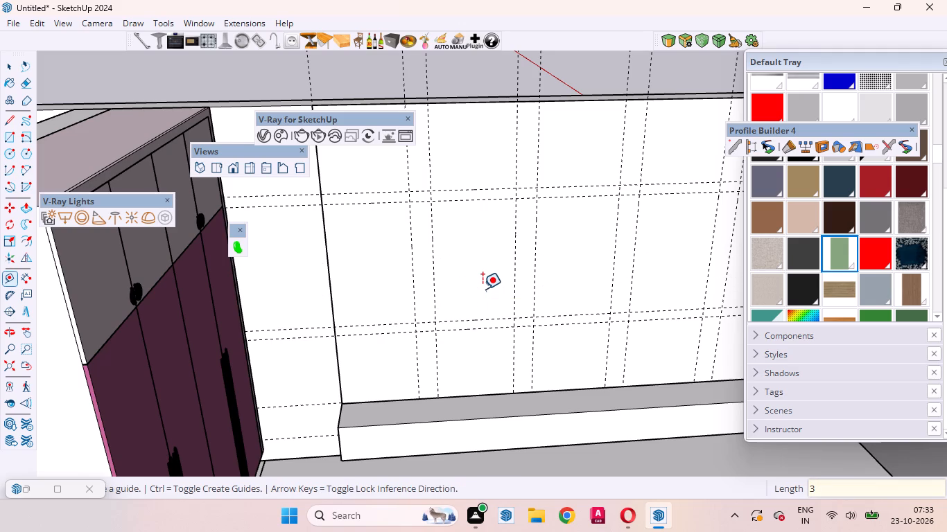
{"action": "key", "text": "space"}
Draw a 2' by 2' rectangle on the back panel's upper corner beside the wardrobe, bounded by the first guides.
{"action": "scroll", "coordinate": [532, 325], "scroll_direction": "down", "scroll_amount": 5}
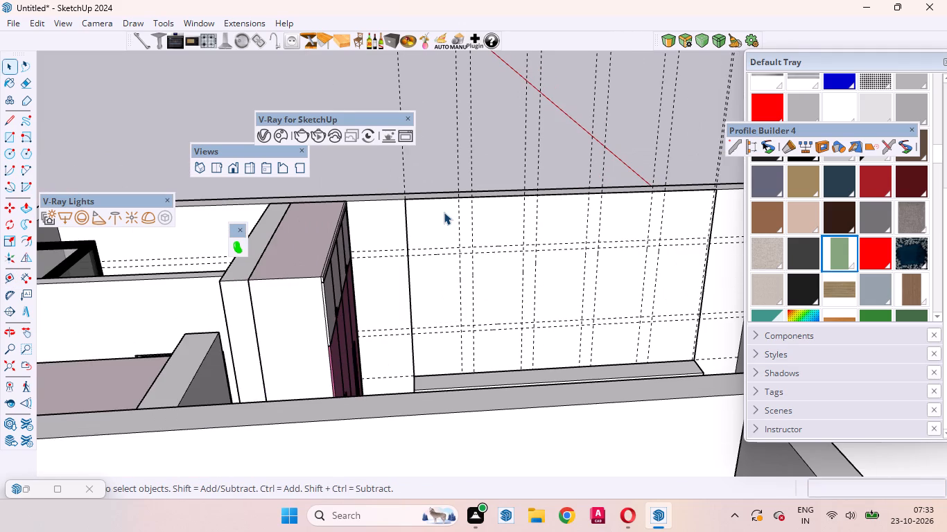
{"action": "scroll", "coordinate": [444, 212], "scroll_direction": "up", "scroll_amount": 4}
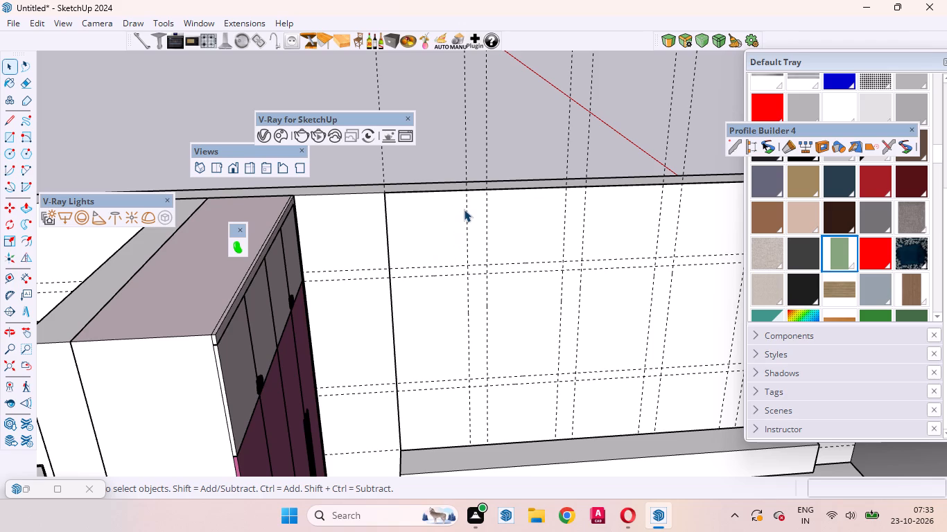
{"action": "left_click", "coordinate": [453, 238]}
{"action": "double_click", "coordinate": [453, 238]}
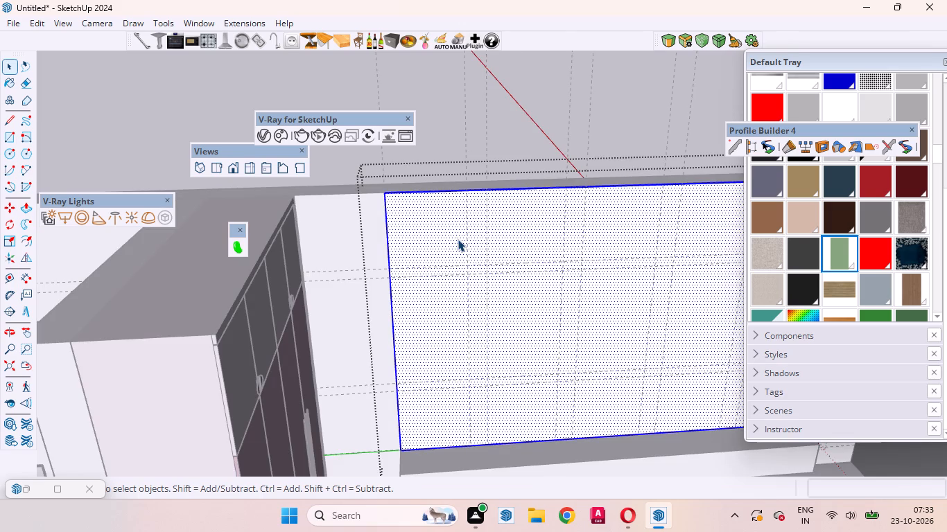
{"action": "key", "text": "r"}
{"action": "left_click", "coordinate": [467, 265]}
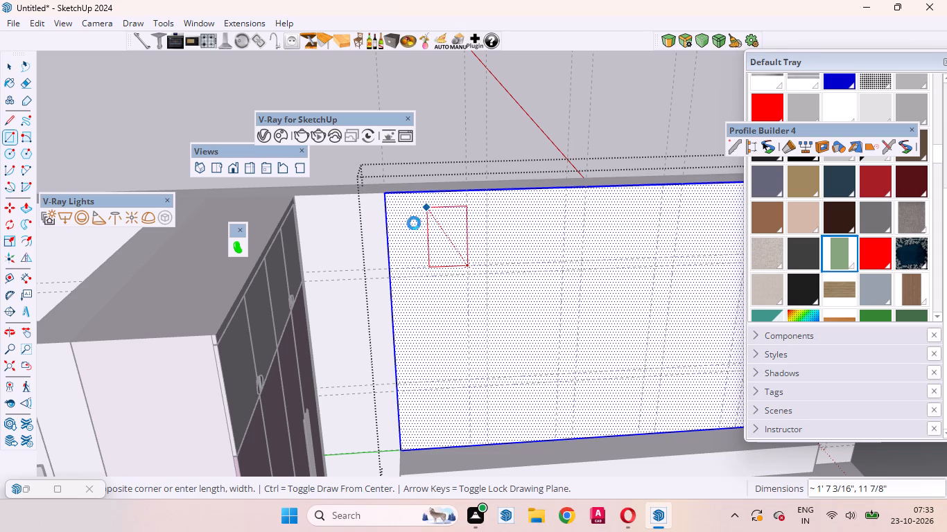
{"action": "left_click", "coordinate": [389, 193]}
{"action": "key", "text": "space"}
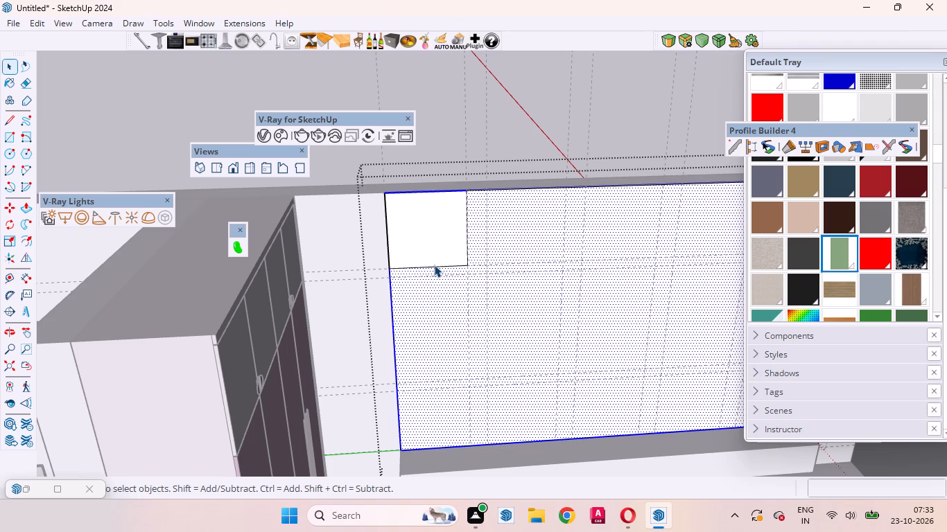
Round the square's two lower corners with 100-segment tangent arcs spanning about 1' 5", deleting the leftover corner edge.
{"action": "key", "text": "a"}
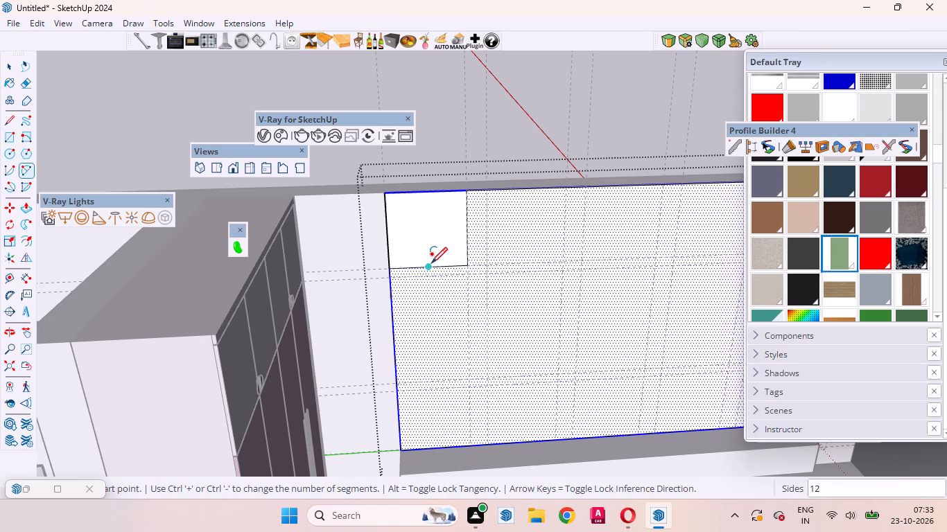
{"action": "key", "text": "1"}
{"action": "type", "text": "00"}
{"action": "key", "text": "Return"}
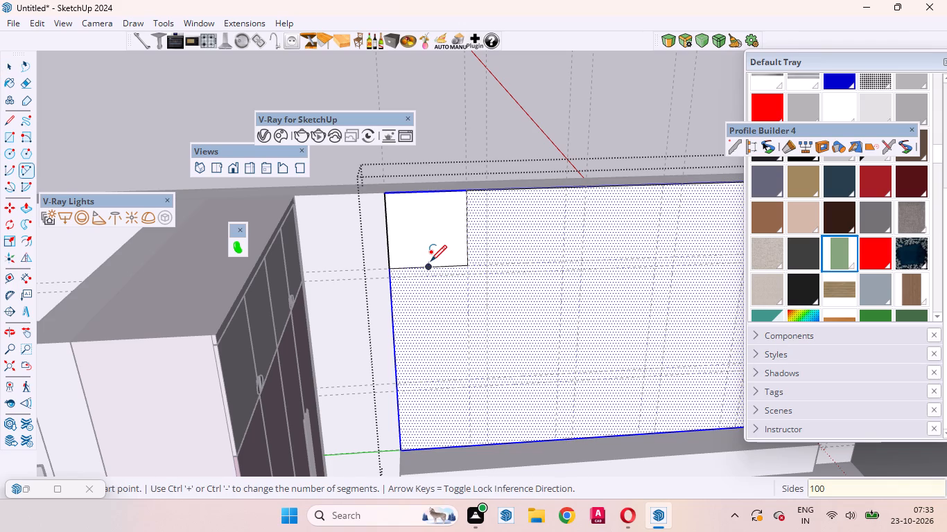
{"action": "left_click", "coordinate": [430, 267]}
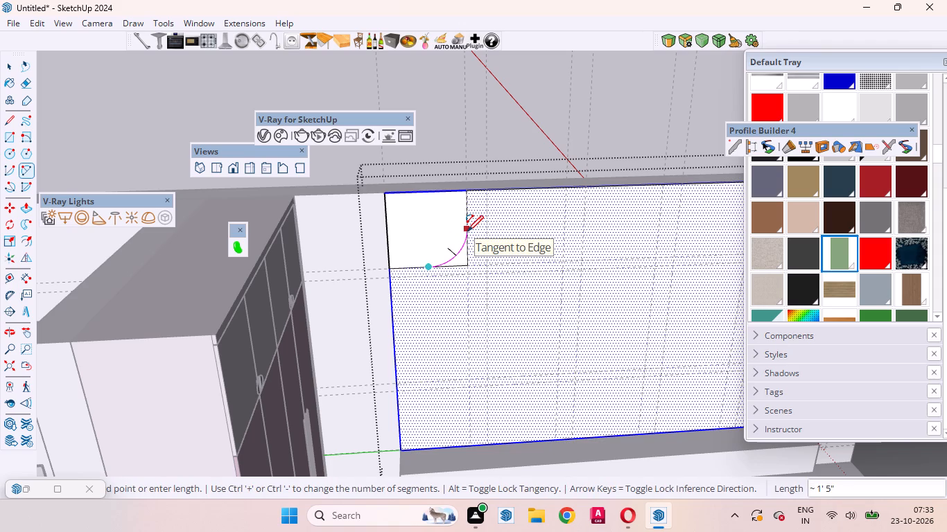
{"action": "double_click", "coordinate": [467, 231]}
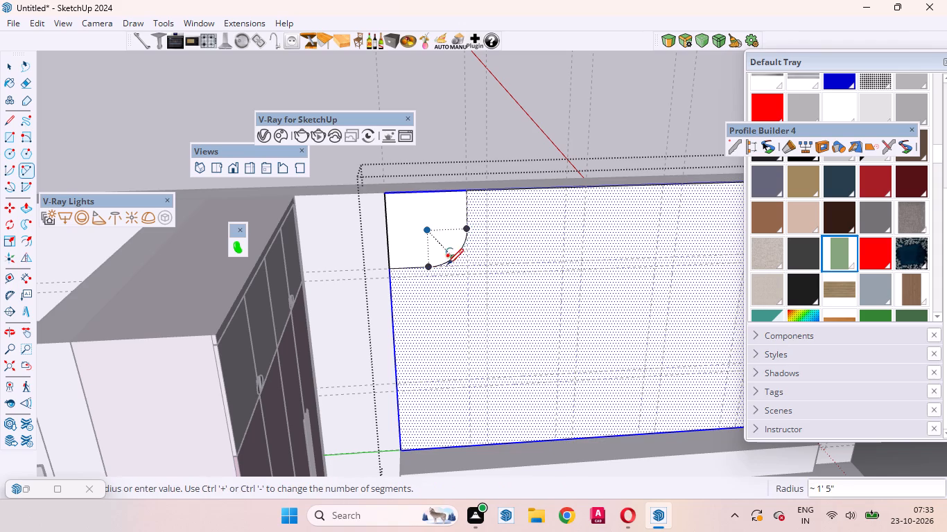
{"action": "left_click", "coordinate": [429, 267]}
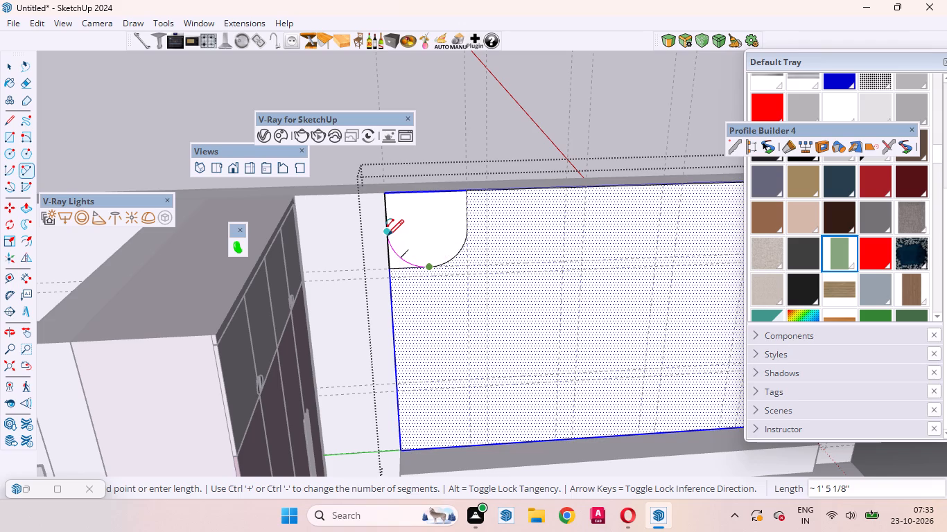
{"action": "double_click", "coordinate": [388, 236]}
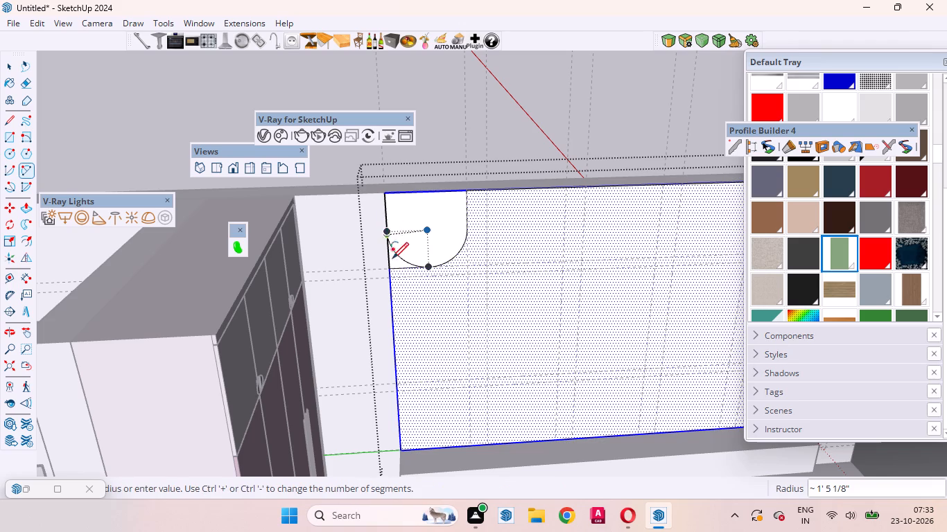
{"action": "key", "text": "space"}
{"action": "left_click", "coordinate": [394, 267]}
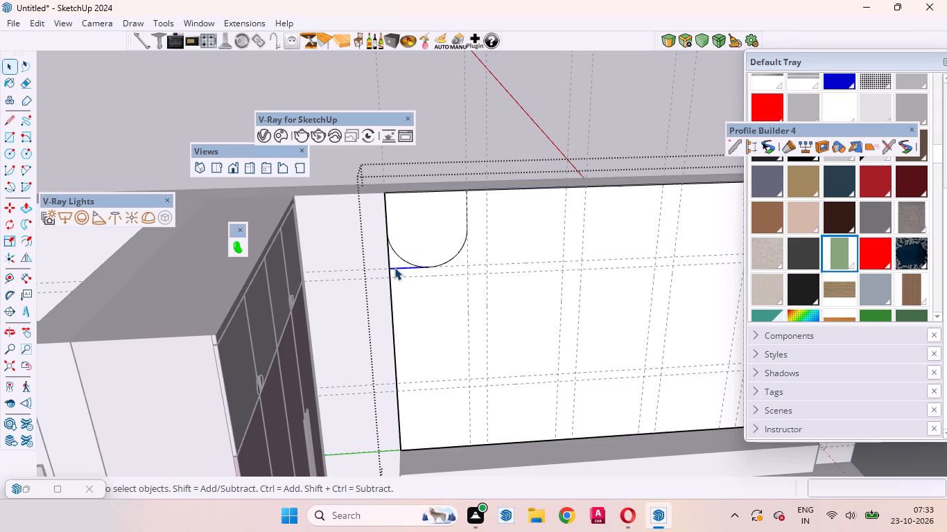
{"action": "left_click", "coordinate": [421, 238]}
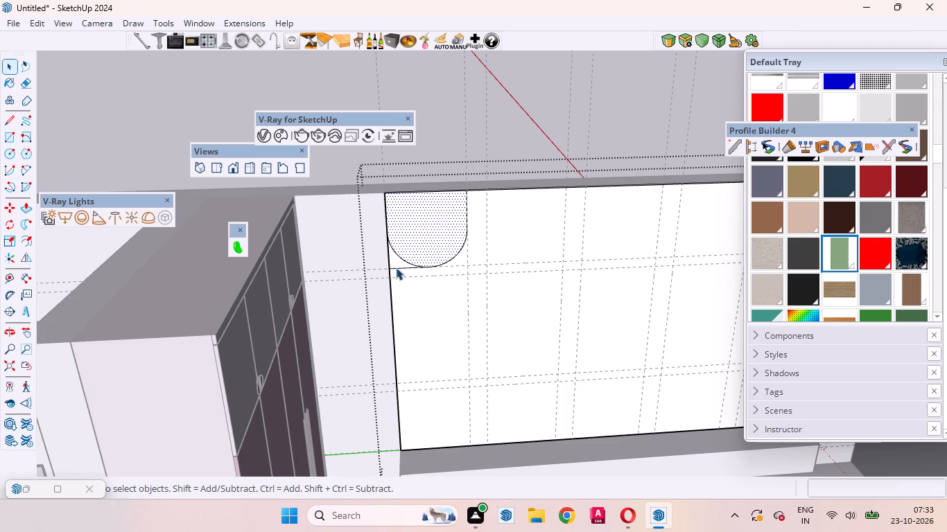
{"action": "left_click", "coordinate": [396, 267]}
{"action": "key", "text": "Delete"}
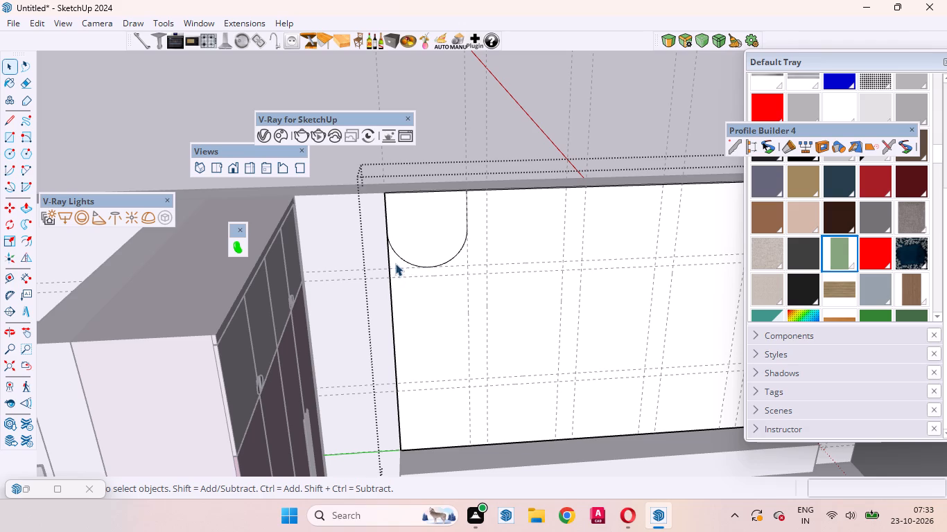
Draw a 5' 5" by 2' rectangle below the rounded shape, from the second horizontal guide down to the panel's bottom edge.
{"action": "scroll", "coordinate": [451, 218], "scroll_direction": "down", "scroll_amount": 4}
{"action": "scroll", "coordinate": [461, 276], "scroll_direction": "up", "scroll_amount": 4}
{"action": "middle_click_drag", "start_coordinate": [451, 297], "coordinate": [446, 252]}
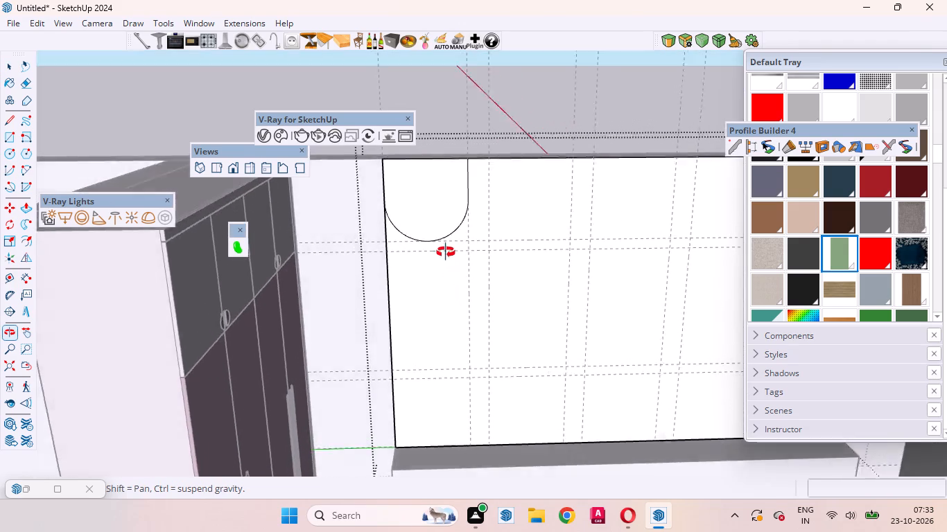
{"action": "middle_click_drag", "start_coordinate": [446, 252], "coordinate": [492, 314]}
{"action": "scroll", "coordinate": [409, 290], "scroll_direction": "down", "scroll_amount": 3}
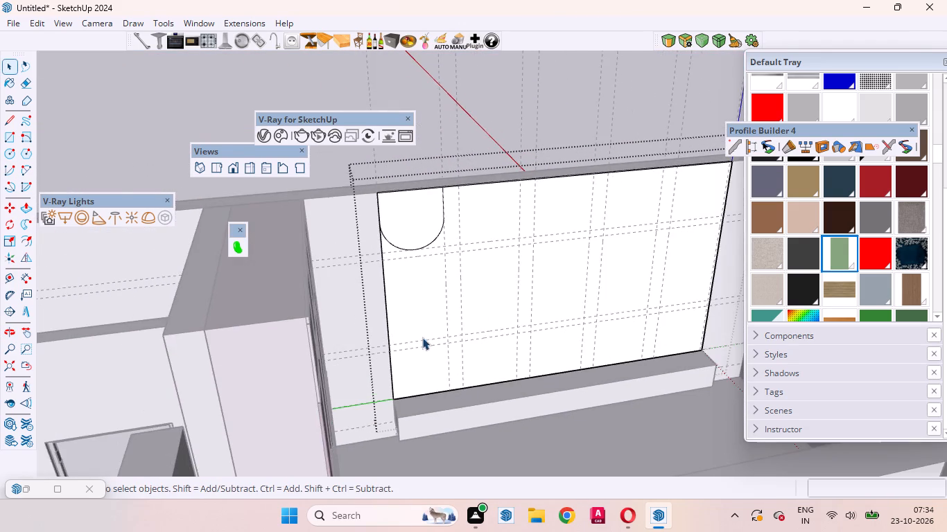
{"action": "scroll", "coordinate": [422, 349], "scroll_direction": "up", "scroll_amount": 4}
{"action": "left_click", "coordinate": [420, 285]}
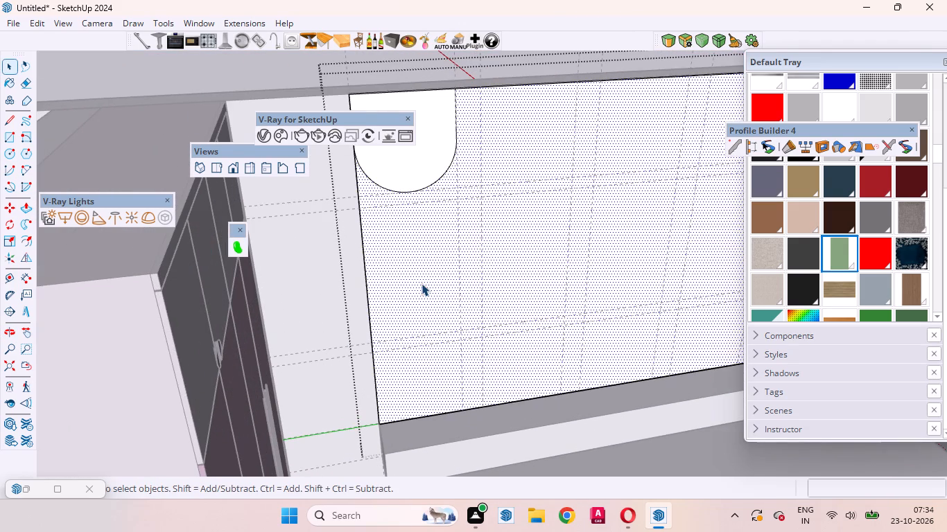
{"action": "key", "text": "r"}
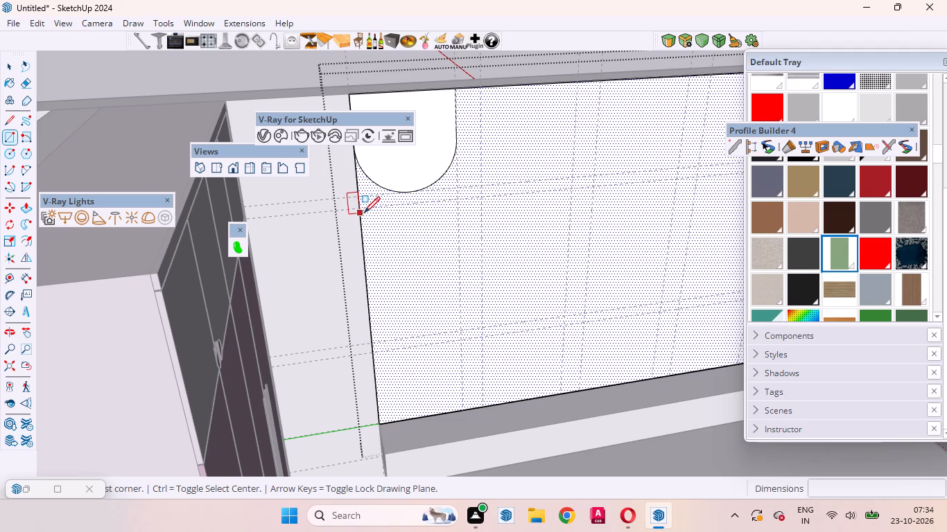
{"action": "left_click", "coordinate": [363, 212]}
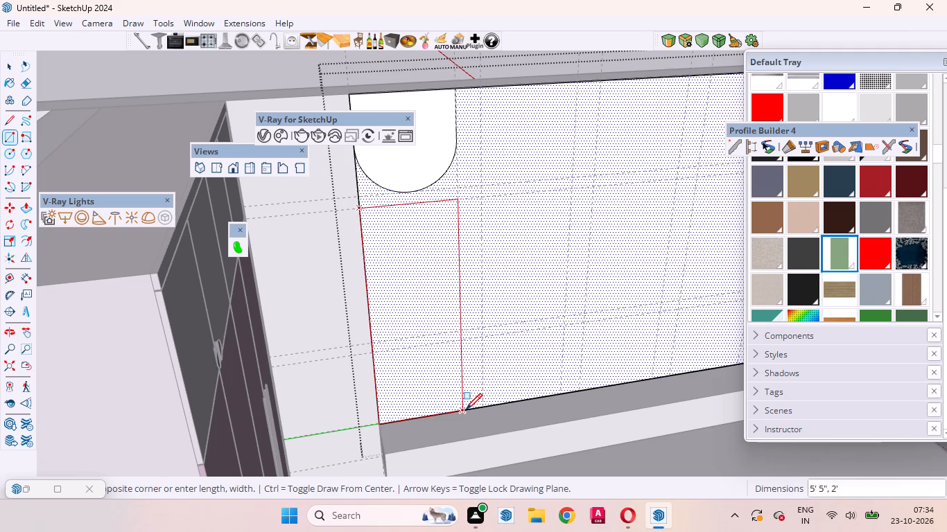
{"action": "left_click", "coordinate": [467, 409]}
{"action": "key", "text": "space"}
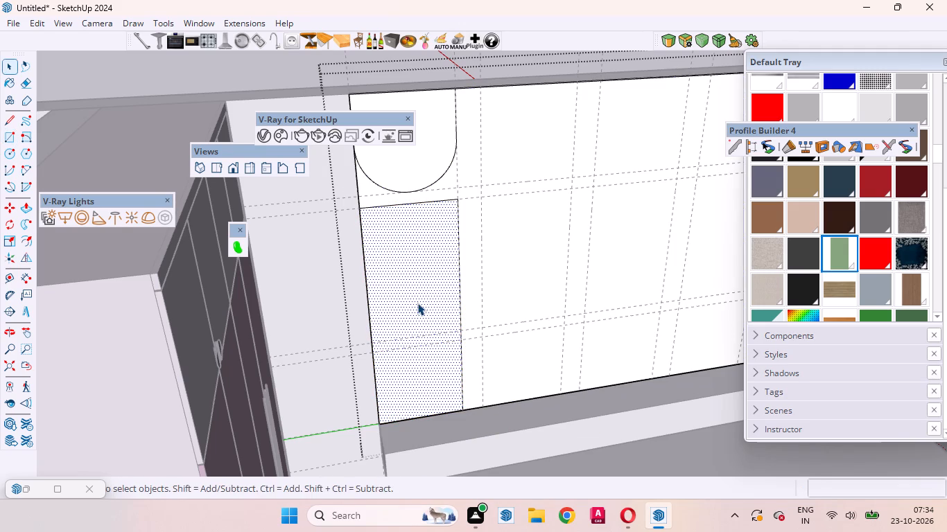
Round the tall rectangle's two upper corners with 100-segment tangent arcs spanning about 1' 5", deleting the leftover corner edge.
{"action": "key", "text": "a"}
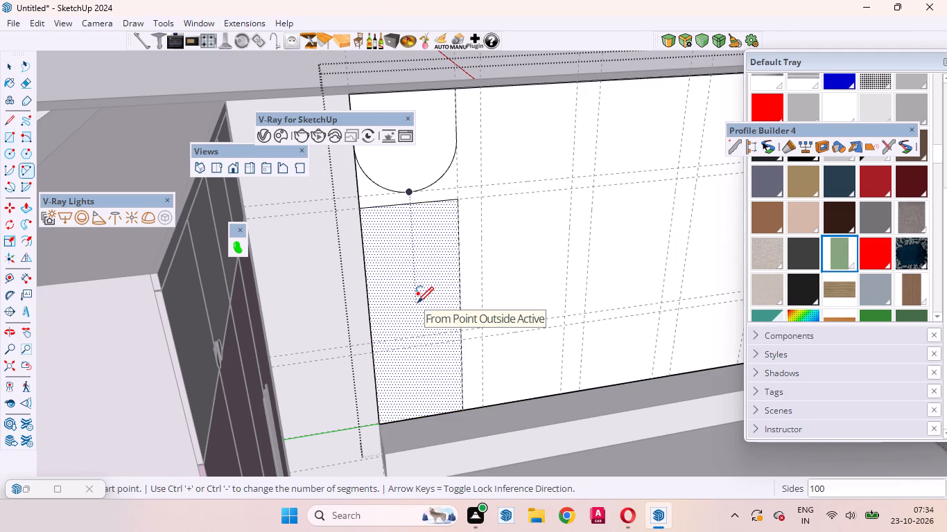
{"action": "key", "text": "Return"}
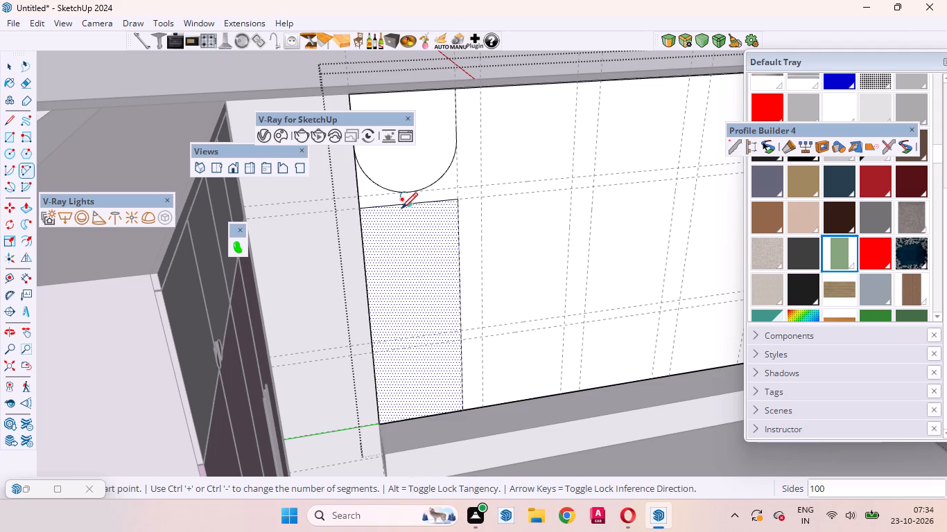
{"action": "left_click", "coordinate": [408, 208]}
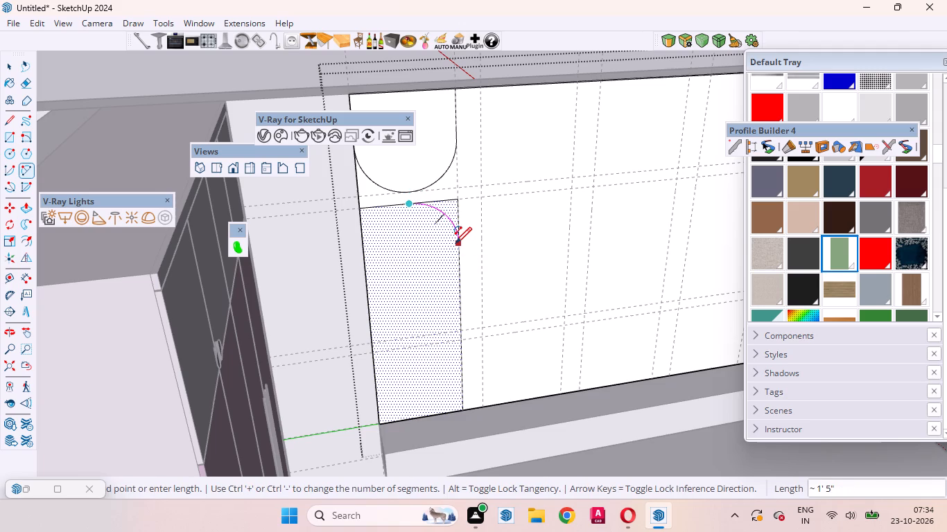
{"action": "double_click", "coordinate": [455, 243]}
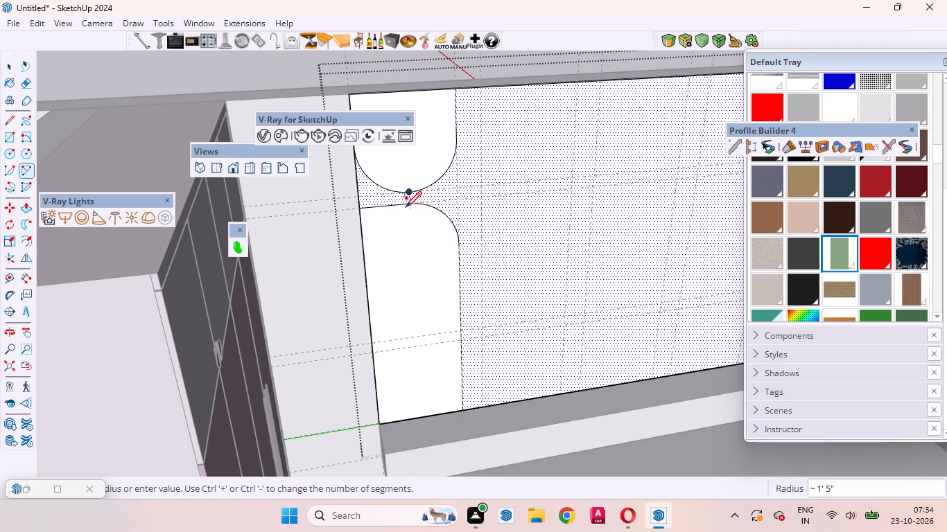
{"action": "left_click", "coordinate": [407, 205]}
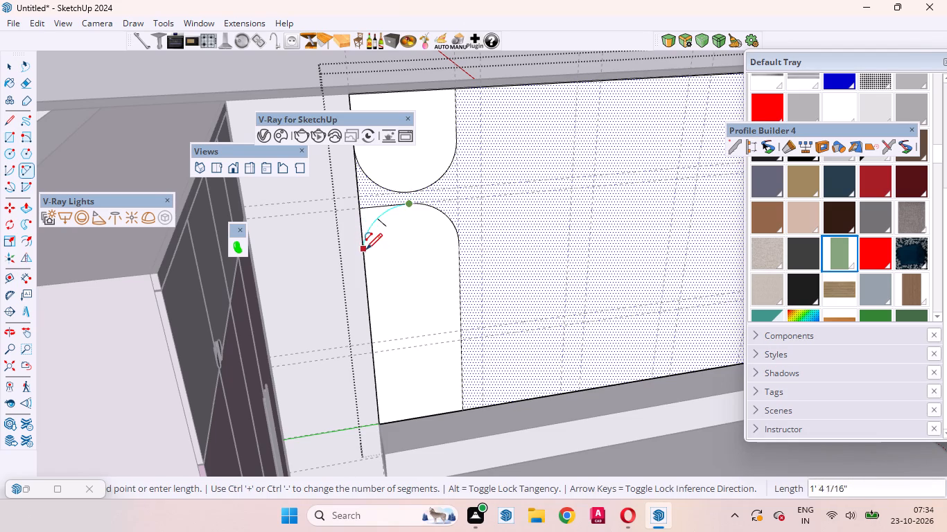
{"action": "double_click", "coordinate": [366, 256]}
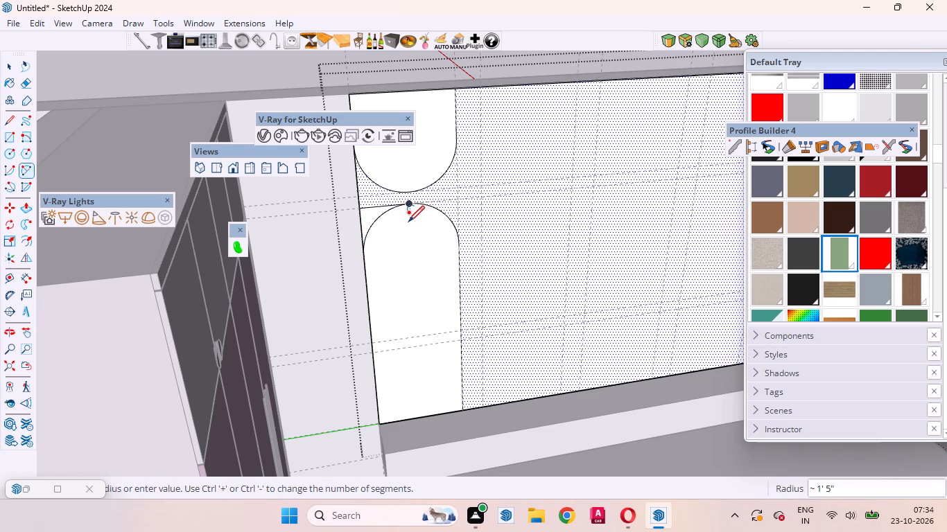
{"action": "key", "text": "space"}
{"action": "left_click", "coordinate": [376, 206]}
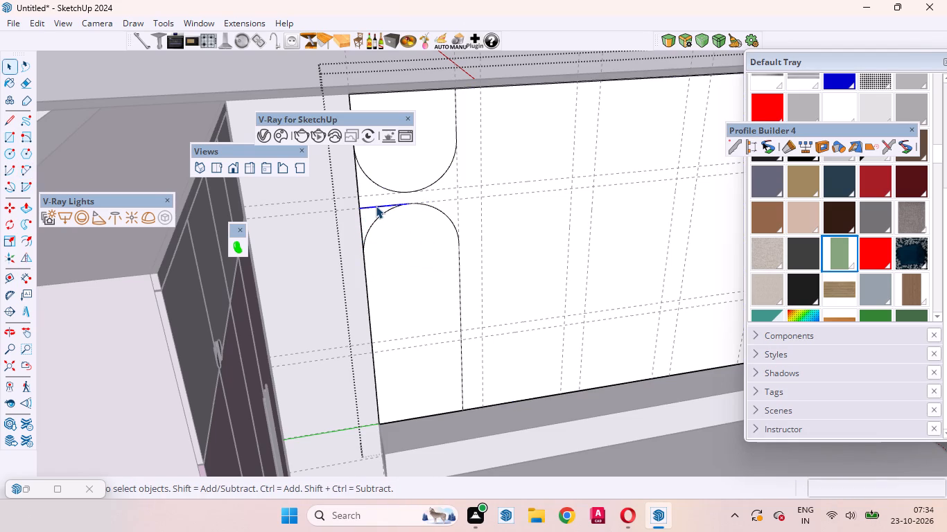
{"action": "key", "text": "Delete"}
Draw a rectangle about 2' by 5' 5" in the back panel's second guide column, from the lower horizontal guides up to the top edge.
{"action": "scroll", "coordinate": [401, 232], "scroll_direction": "down", "scroll_amount": 1}
{"action": "left_click", "coordinate": [424, 302]}
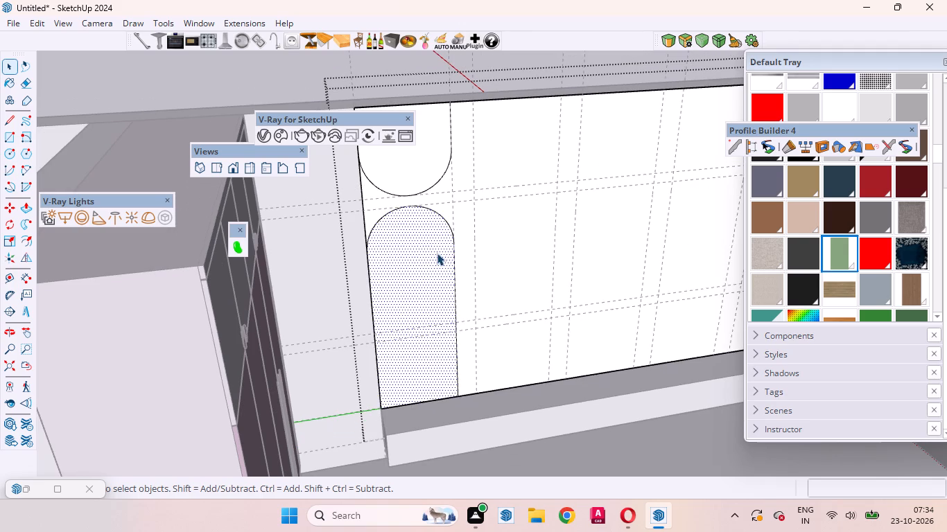
{"action": "middle_click_drag", "start_coordinate": [446, 267], "coordinate": [428, 315]}
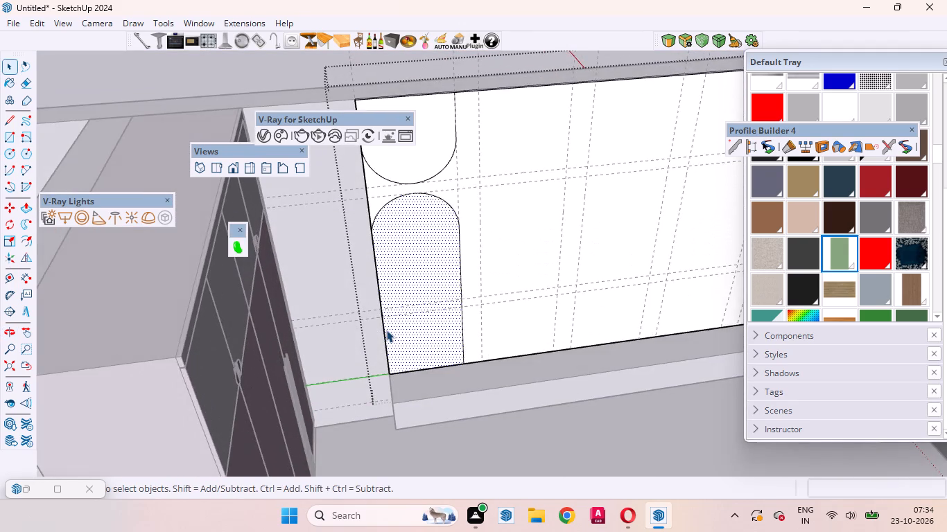
{"action": "scroll", "coordinate": [386, 330], "scroll_direction": "down", "scroll_amount": 4}
{"action": "scroll", "coordinate": [489, 283], "scroll_direction": "up", "scroll_amount": 2}
{"action": "middle_click_drag", "start_coordinate": [487, 287], "coordinate": [486, 287]}
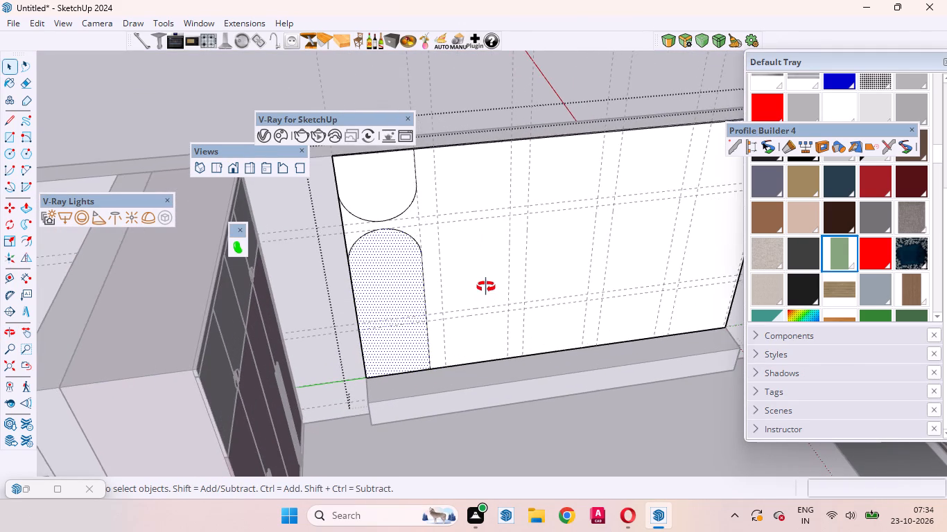
{"action": "middle_click_drag", "start_coordinate": [486, 287], "coordinate": [467, 264]}
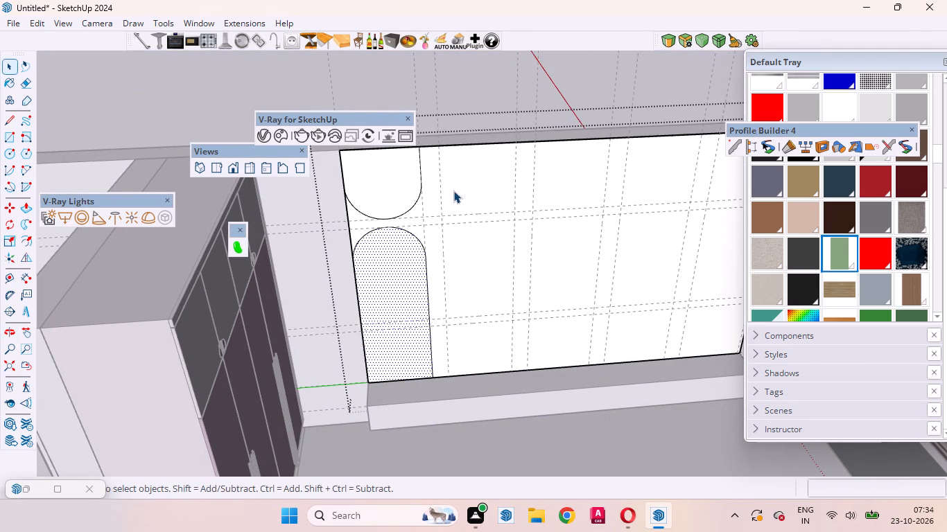
{"action": "key", "text": "r"}
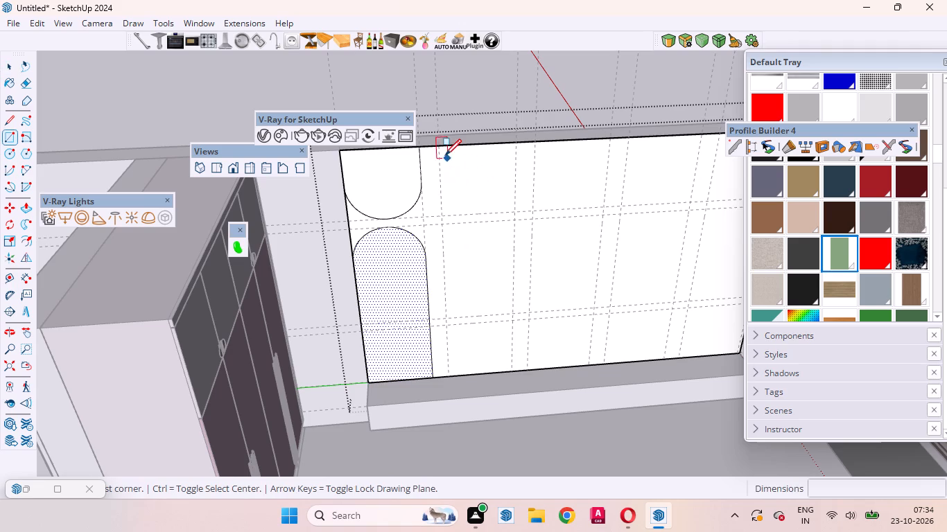
{"action": "key", "text": "space"}
{"action": "left_click", "coordinate": [471, 187]}
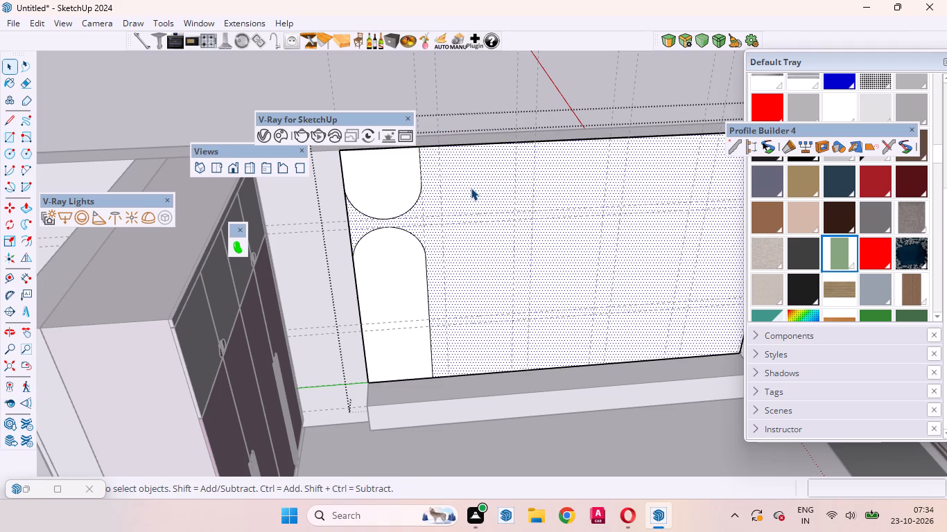
{"action": "key", "text": "r"}
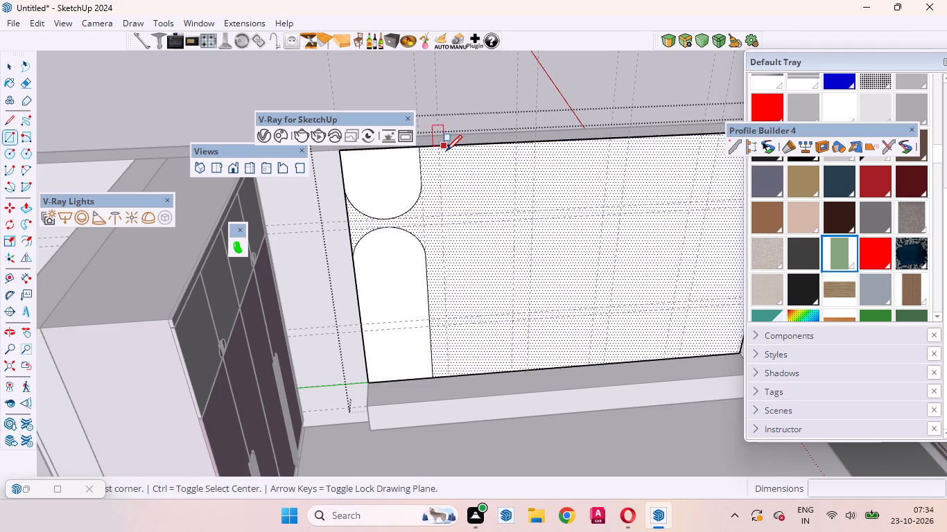
{"action": "scroll", "coordinate": [505, 186], "scroll_direction": "up", "scroll_amount": 5}
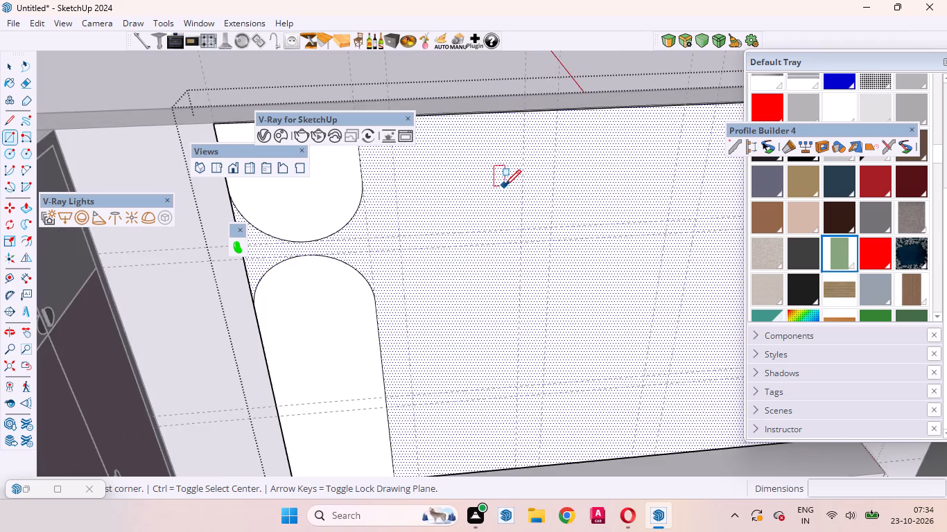
{"action": "scroll", "coordinate": [575, 203], "scroll_direction": "down", "scroll_amount": 4}
{"action": "scroll", "coordinate": [467, 371], "scroll_direction": "up", "scroll_amount": 4}
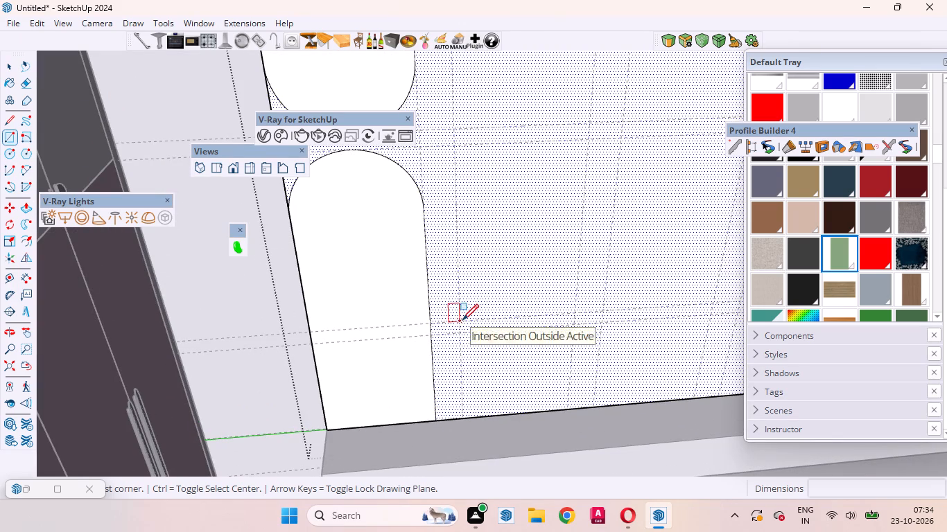
{"action": "left_click", "coordinate": [462, 320]}
{"action": "scroll", "coordinate": [448, 314], "scroll_direction": "down", "scroll_amount": 4}
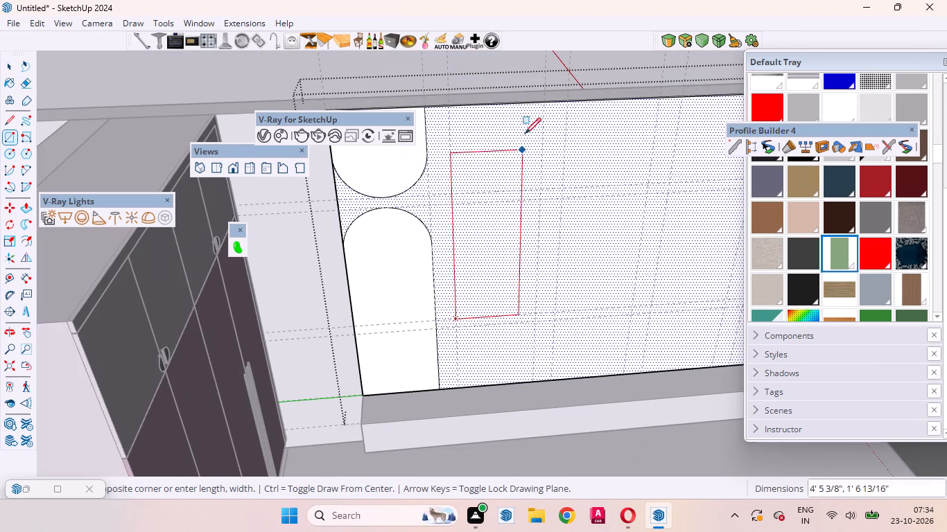
{"action": "left_click", "coordinate": [546, 103]}
{"action": "key", "text": "space"}
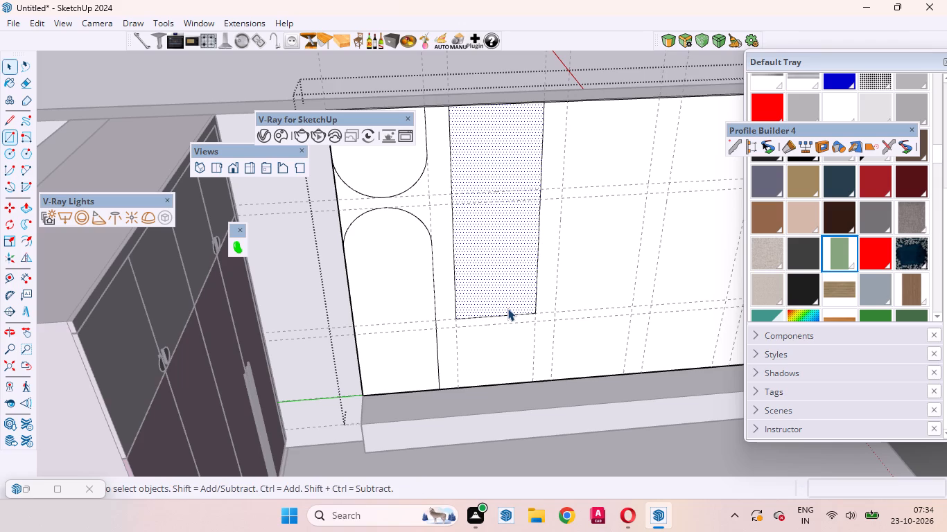
Round the second column's tall rectangle at its two lower corners with 100-segment tangent arcs spanning about 1' 5", trimming the corners.
{"action": "key", "text": "a"}
{"action": "key", "text": "Return"}
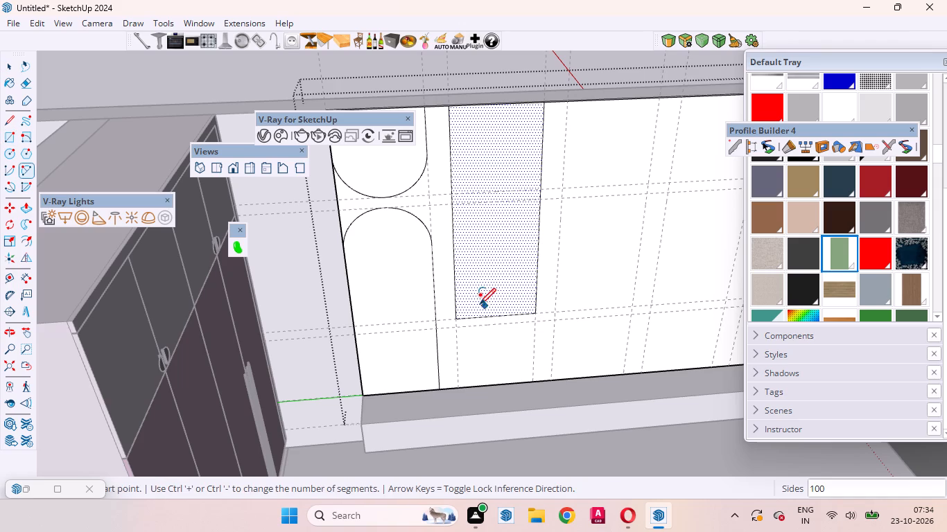
{"action": "left_click", "coordinate": [496, 313]}
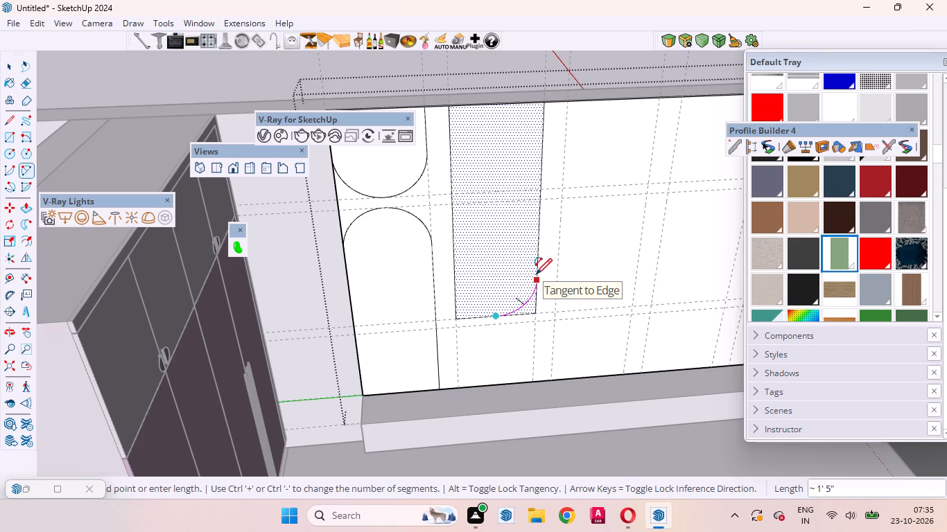
{"action": "double_click", "coordinate": [536, 274]}
{"action": "left_click", "coordinate": [496, 317]}
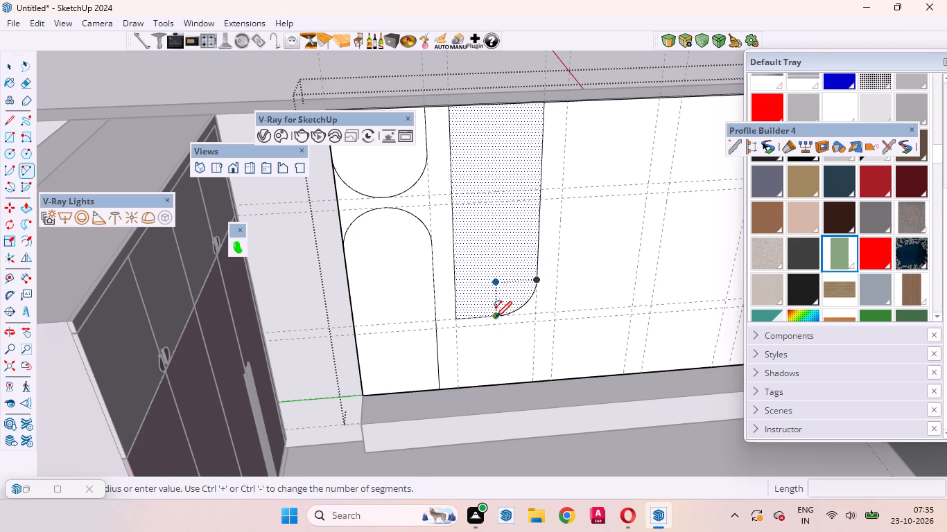
{"action": "double_click", "coordinate": [457, 285]}
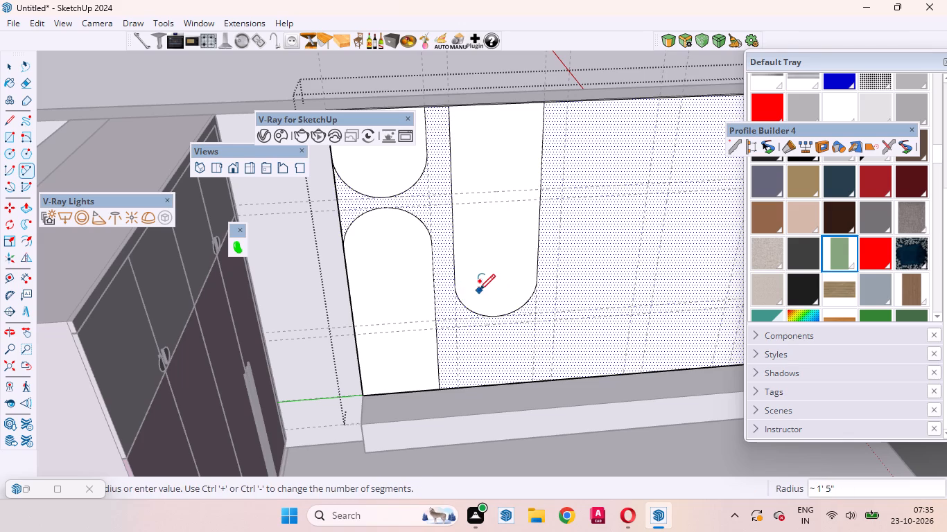
{"action": "key", "text": "space"}
Draw a 2' by 2' square below that rounded shape, from the panel's bottom edge up to the lower horizontal guide.
{"action": "key", "text": "r"}
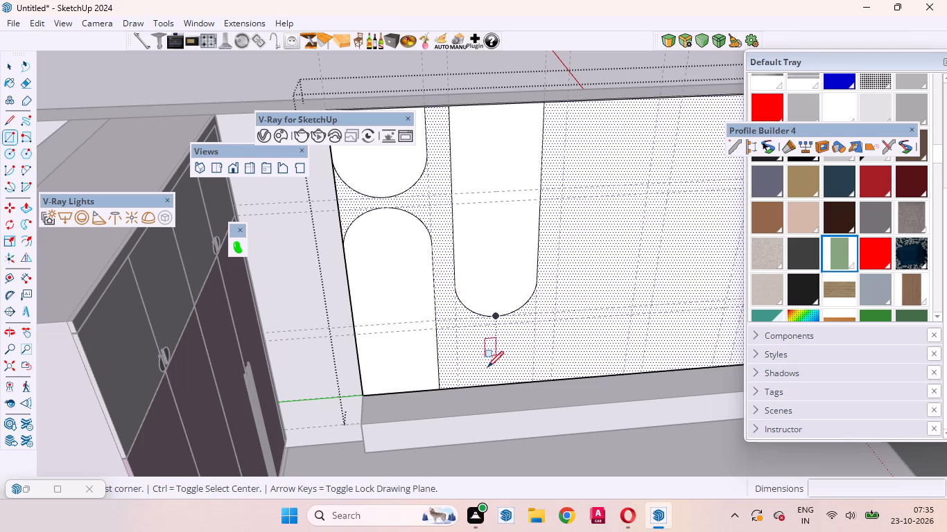
{"action": "left_click", "coordinate": [460, 386]}
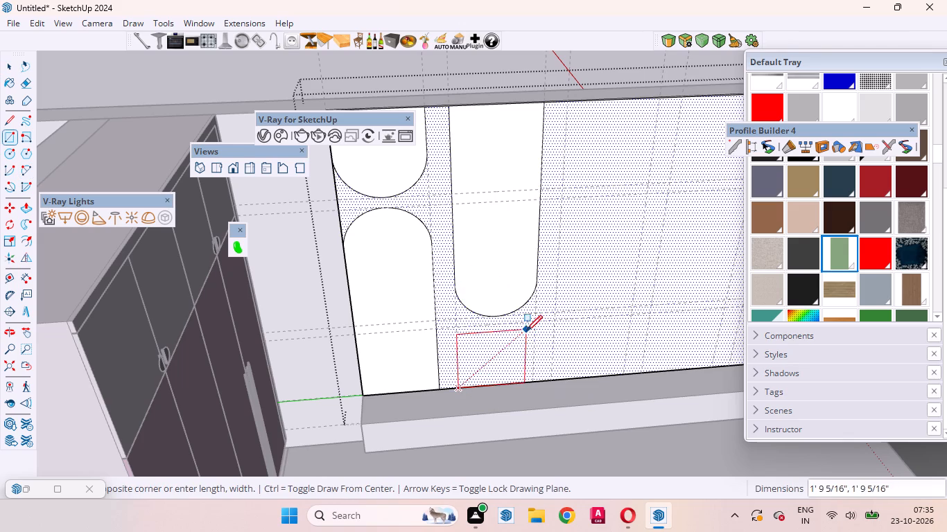
{"action": "left_click", "coordinate": [534, 324]}
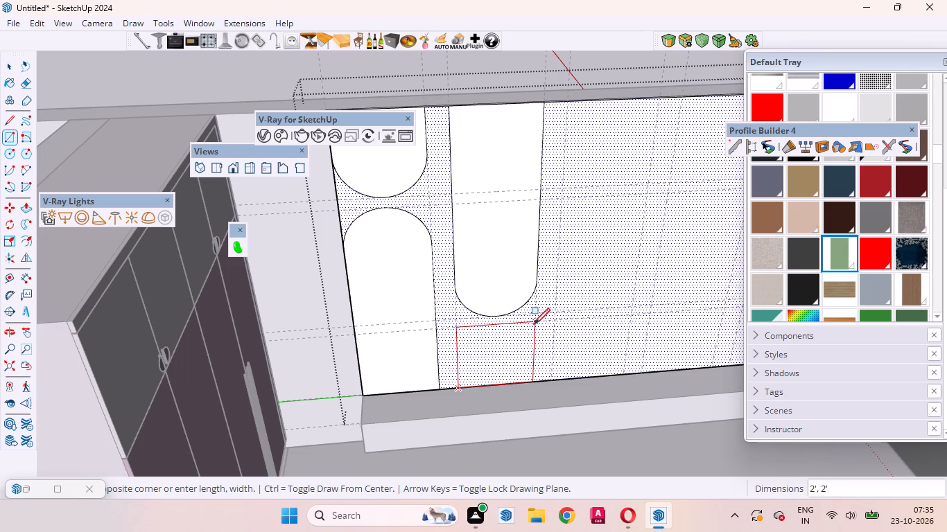
{"action": "key", "text": "space"}
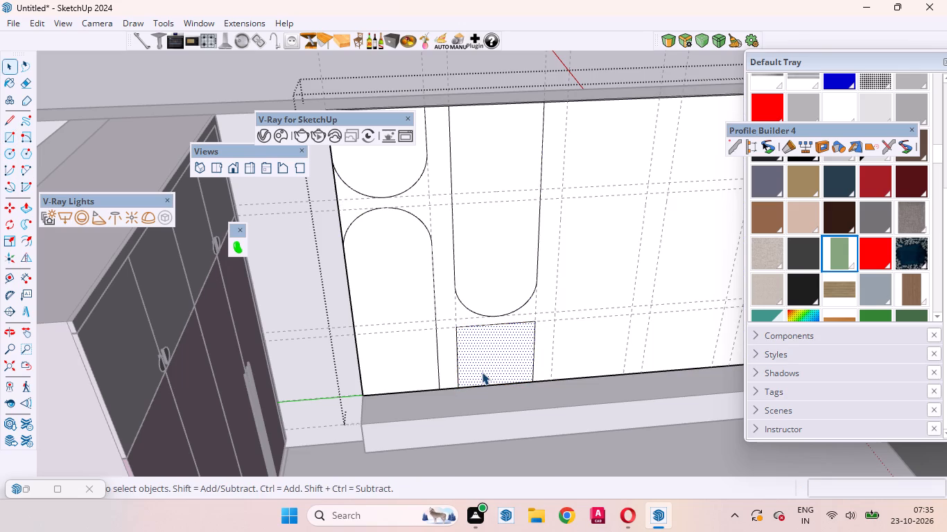
Round the bottom square's two upper corners with 100-segment tangent arcs spanning about 1' 5", trimming the corners.
{"action": "key", "text": "a"}
{"action": "key", "text": "Return"}
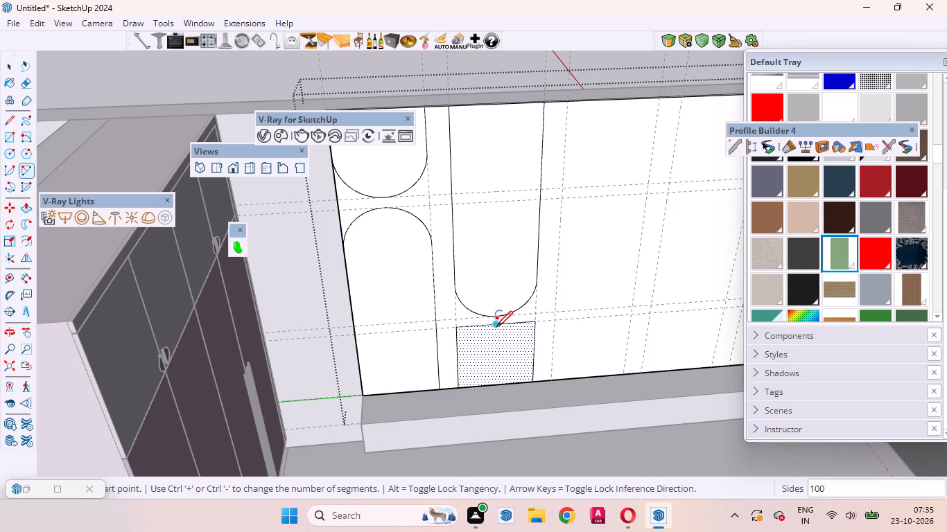
{"action": "left_click", "coordinate": [496, 325]}
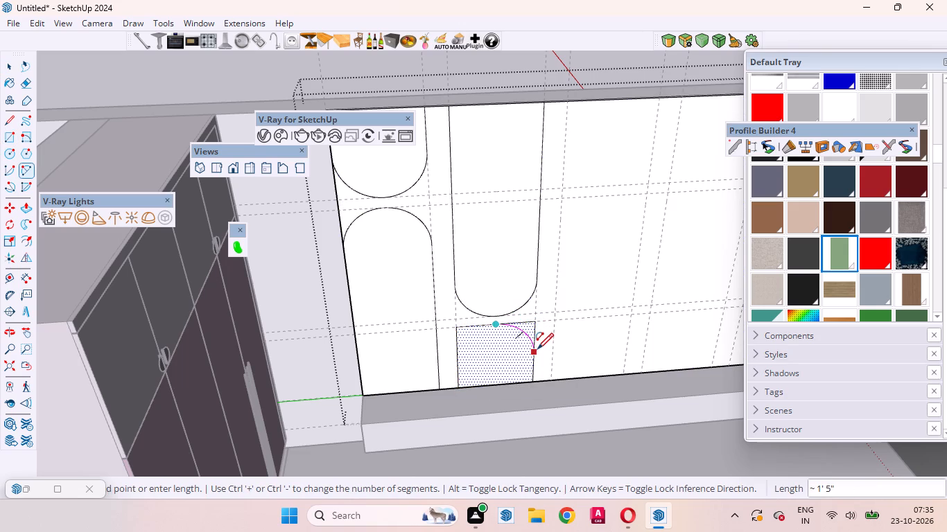
{"action": "double_click", "coordinate": [537, 350]}
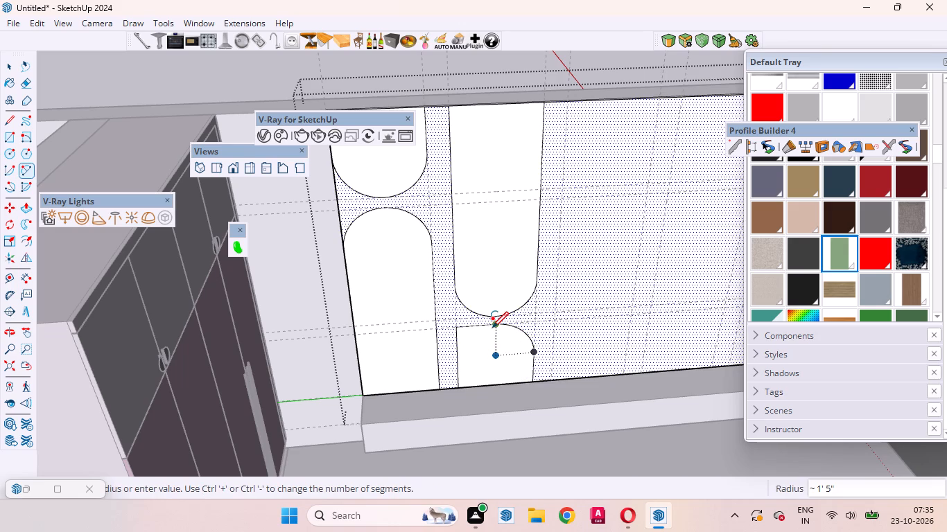
{"action": "left_click", "coordinate": [492, 328]}
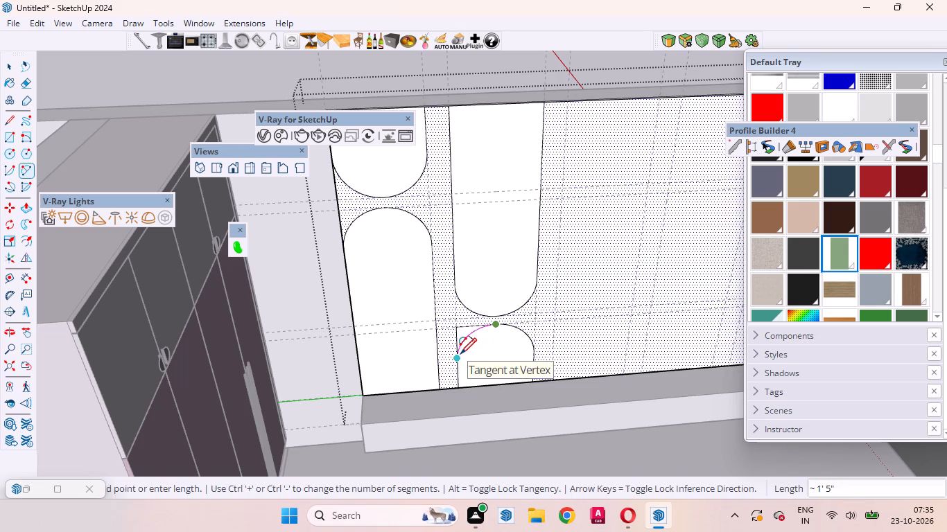
{"action": "double_click", "coordinate": [459, 354]}
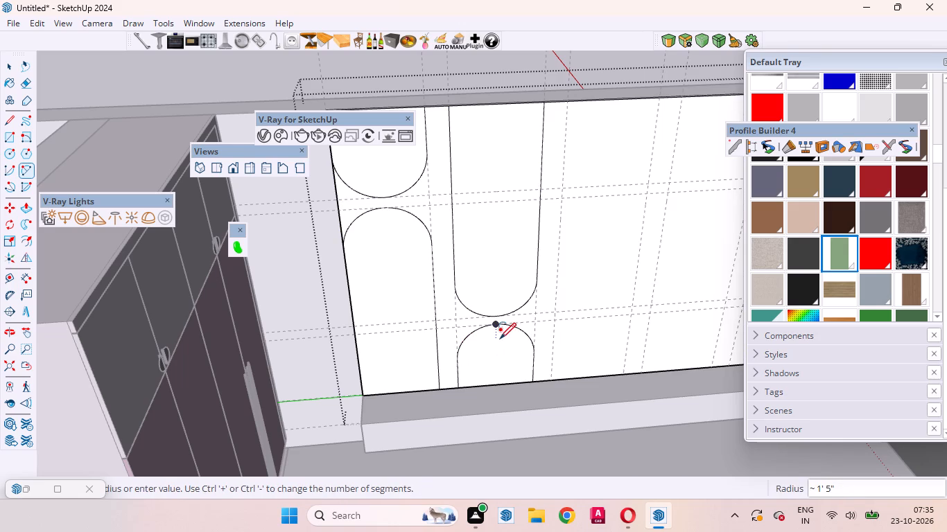
{"action": "key", "text": "space"}
Draw a 5' 5" tall rectangle across the third guide column, from the upper horizontal guides down to the panel's bottom edge.
{"action": "scroll", "coordinate": [406, 355], "scroll_direction": "down", "scroll_amount": 3}
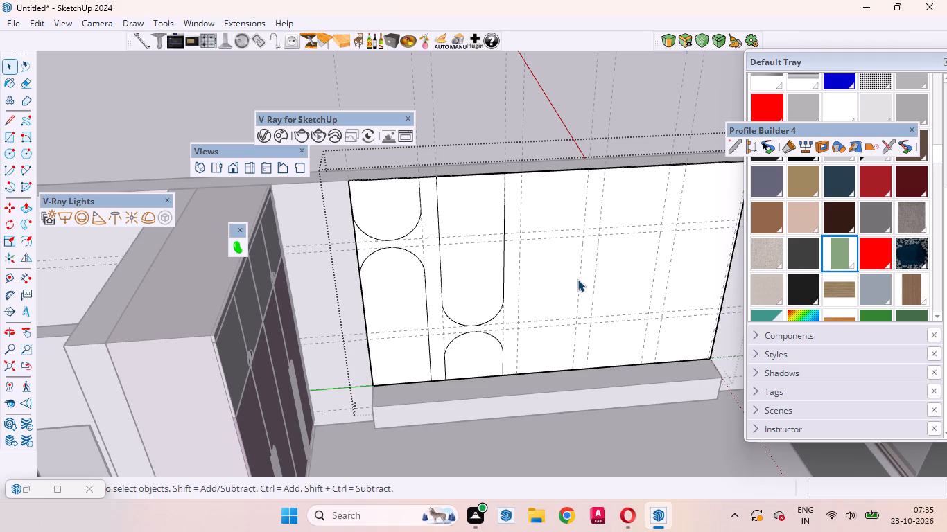
{"action": "key", "text": "r"}
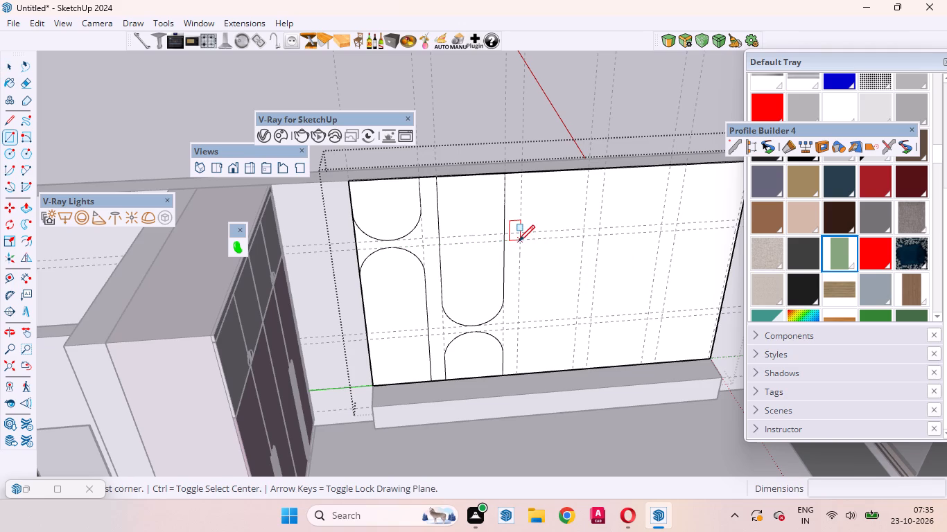
{"action": "left_click", "coordinate": [519, 241]}
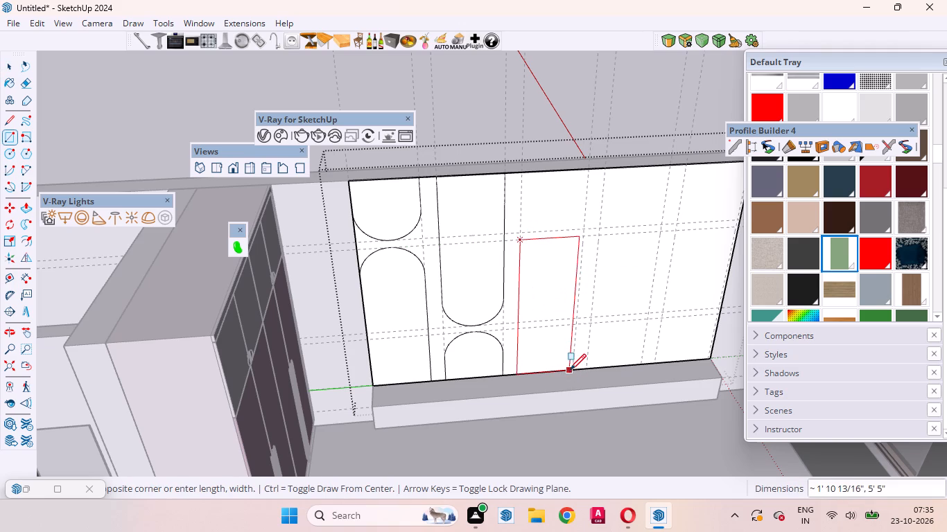
{"action": "left_click", "coordinate": [571, 369]}
{"action": "key", "text": "space"}
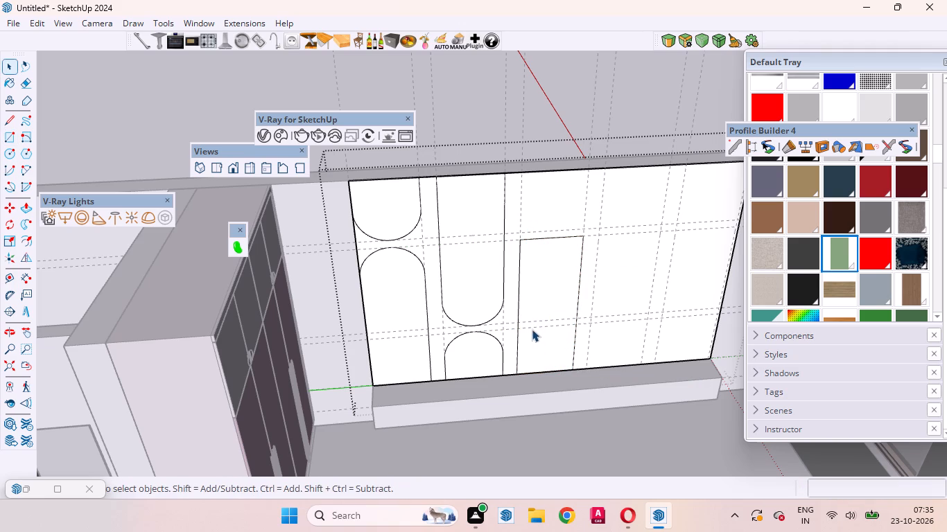
Round the third column rectangle's two upper corners with 100-segment tangent arcs spanning about 1' 5" and 1' 6", deleting the leftover corner edges.
{"action": "key", "text": "a"}
{"action": "key", "text": "Return"}
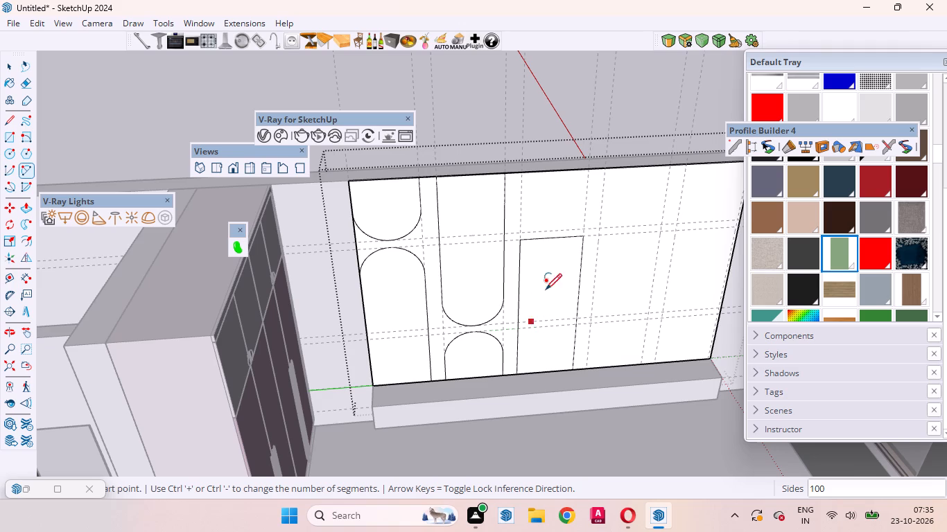
{"action": "left_click", "coordinate": [551, 240]}
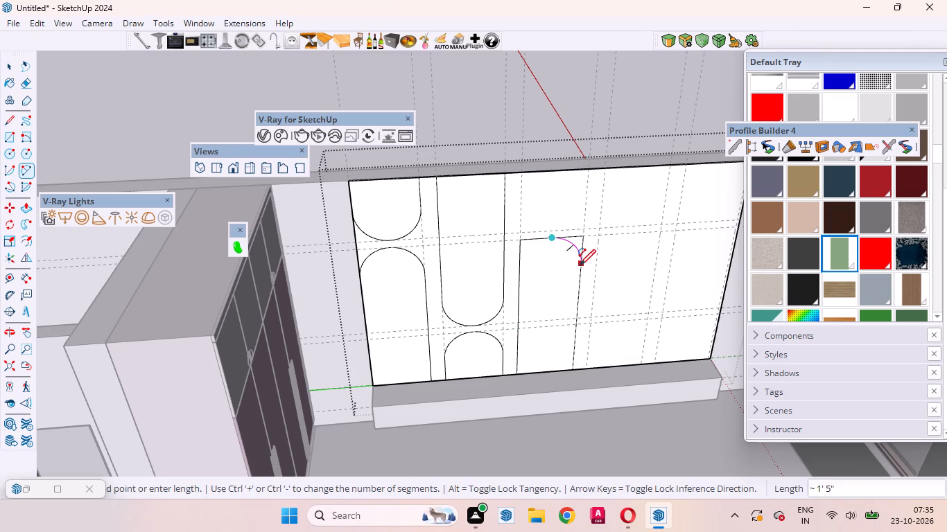
{"action": "double_click", "coordinate": [580, 265]}
{"action": "left_click", "coordinate": [556, 241]}
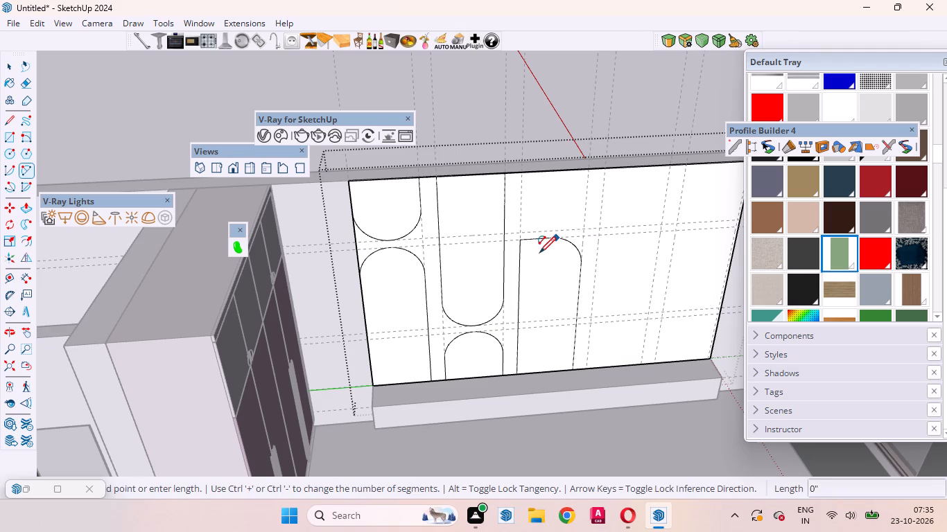
{"action": "double_click", "coordinate": [521, 268]}
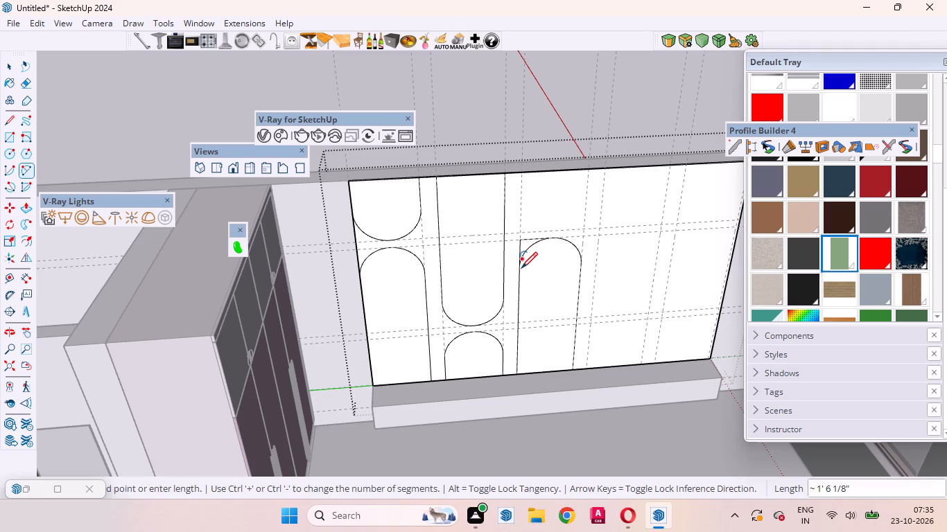
{"action": "key", "text": "space"}
{"action": "left_click", "coordinate": [541, 285]}
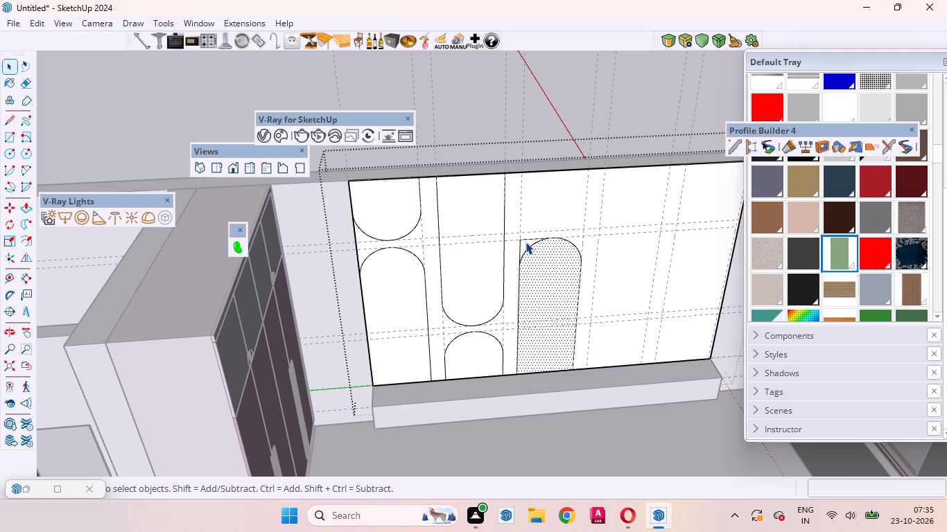
{"action": "left_click", "coordinate": [520, 242]}
{"action": "key", "text": "Delete"}
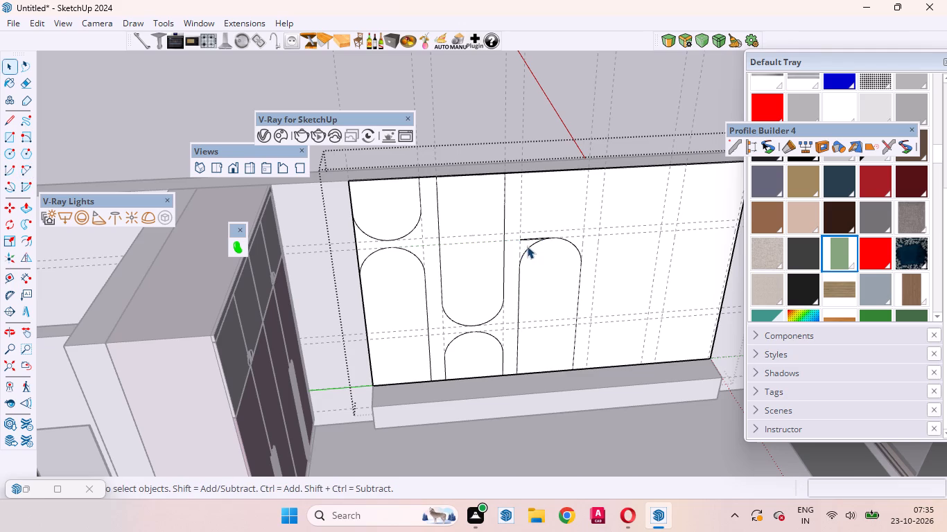
{"action": "left_click", "coordinate": [527, 238]}
{"action": "key", "text": "Delete"}
{"action": "scroll", "coordinate": [498, 274], "scroll_direction": "down", "scroll_amount": 3}
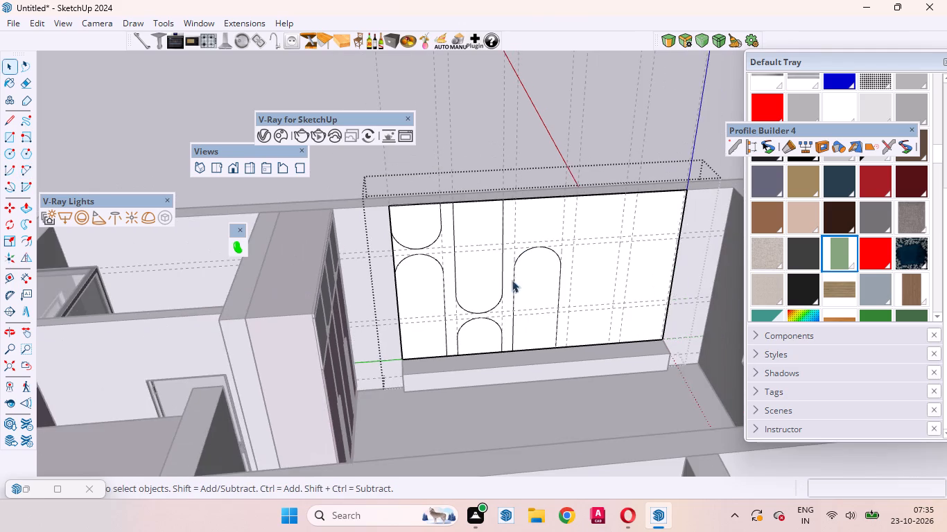
Draw a 2' by 2' square in the third guide column, from the upper horizontal guides to the panel's top edge.
{"action": "middle_click_drag", "start_coordinate": [538, 320], "coordinate": [525, 274]}
{"action": "scroll", "coordinate": [516, 233], "scroll_direction": "up", "scroll_amount": 3}
{"action": "left_click", "coordinate": [552, 231]}
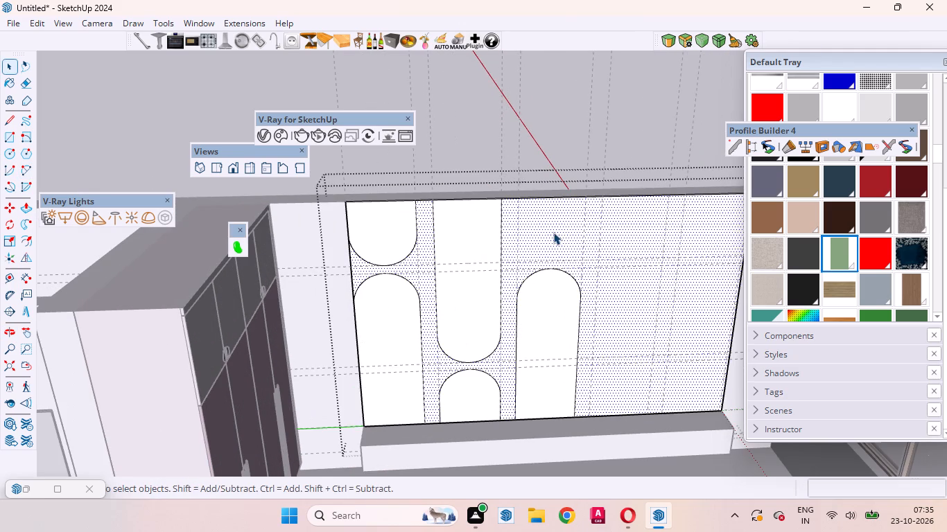
{"action": "key", "text": "r"}
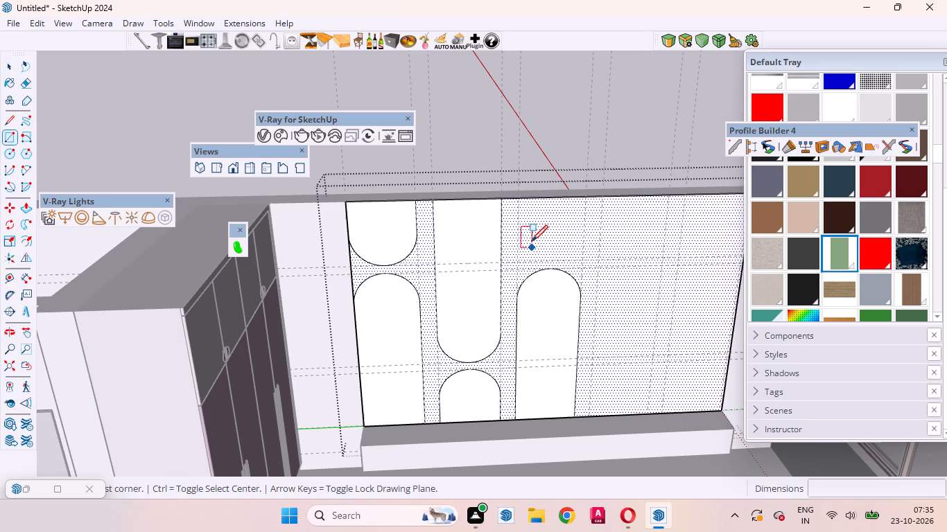
{"action": "left_click", "coordinate": [518, 261]}
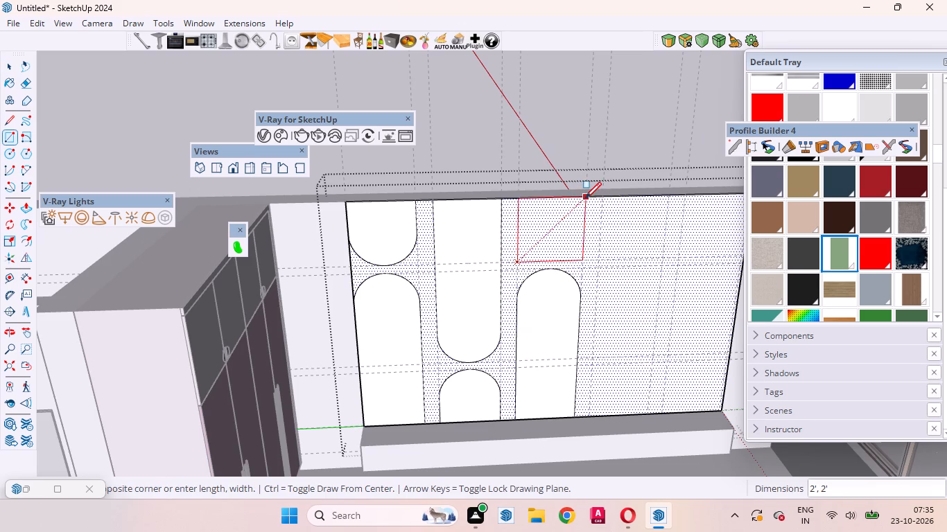
{"action": "left_click", "coordinate": [585, 198]}
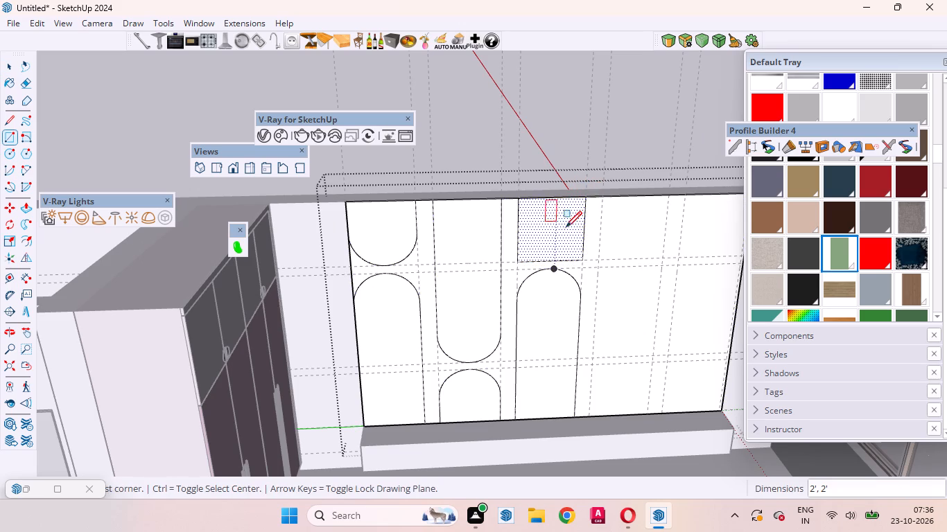
Round the third column top square's two lower corners with 100-segment tangent arcs spanning about 1' 5", trimming the corners.
{"action": "key", "text": "space"}
{"action": "key", "text": "a"}
{"action": "key", "text": "Return"}
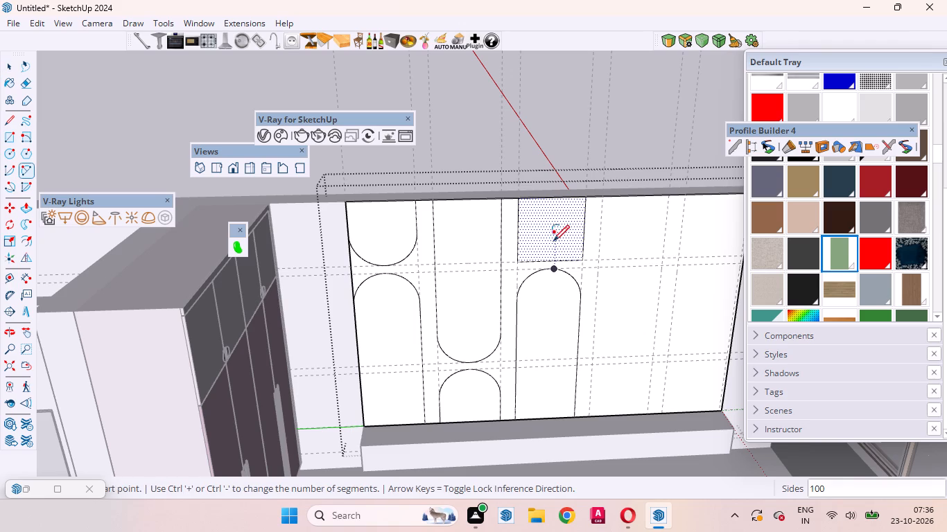
{"action": "left_click", "coordinate": [546, 260]}
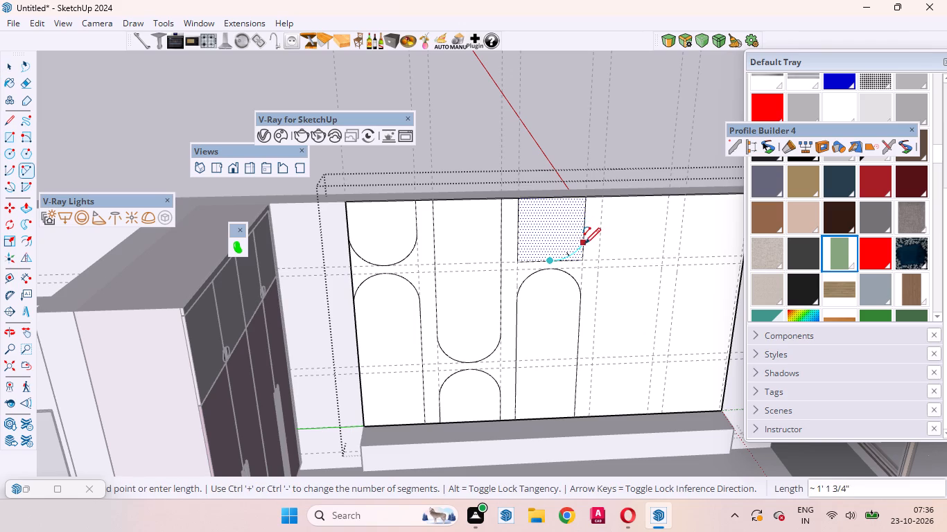
{"action": "double_click", "coordinate": [584, 233]}
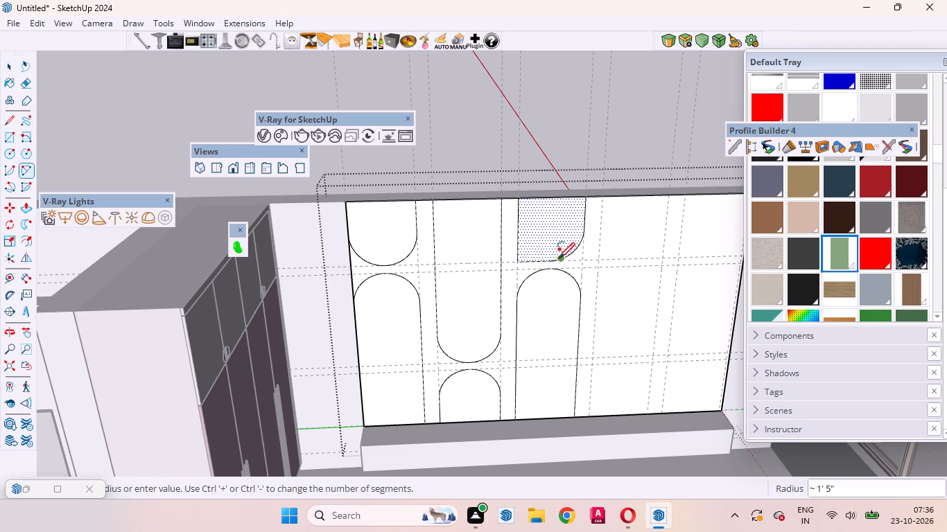
{"action": "left_click", "coordinate": [550, 259]}
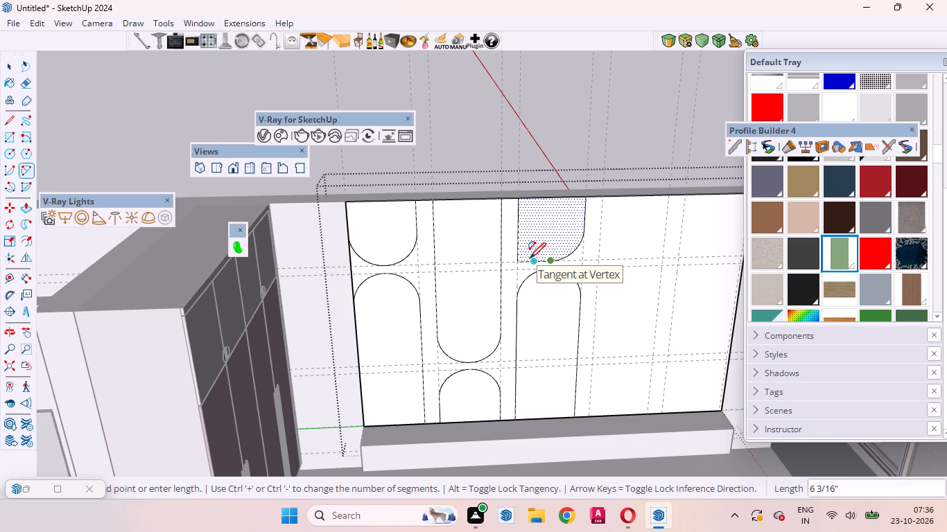
{"action": "key", "text": "space"}
{"action": "key", "text": "a"}
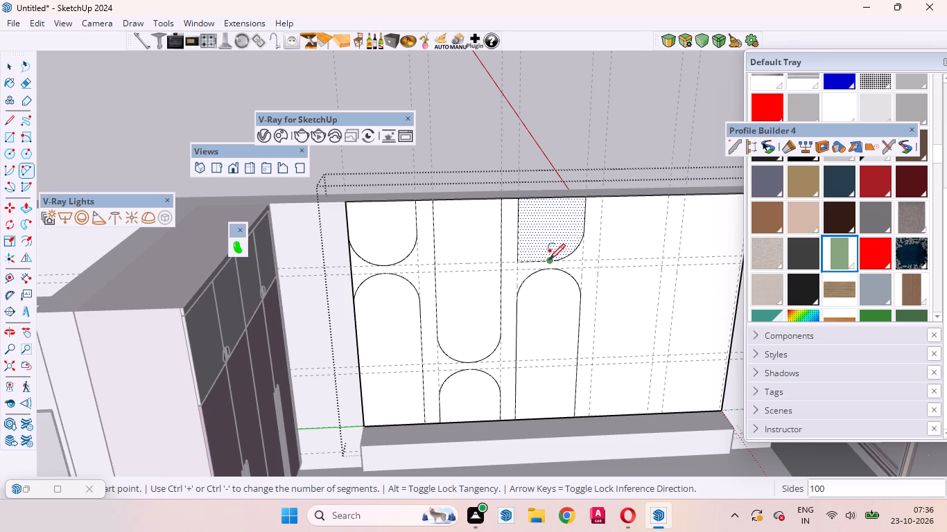
{"action": "left_click", "coordinate": [546, 260]}
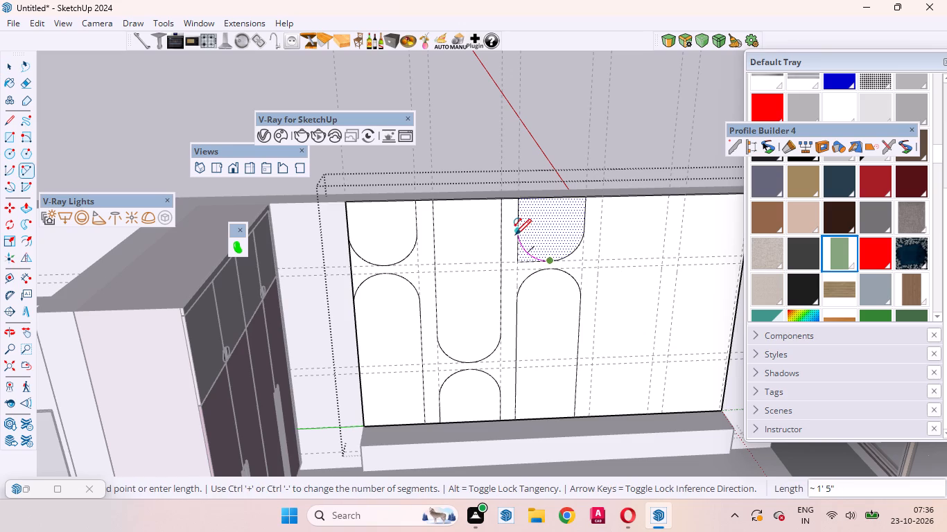
{"action": "double_click", "coordinate": [515, 235]}
{"action": "key", "text": "space"}
Draw a rectangle about 2' wide and 5' 5" tall in the fourth guide column, from the lower horizontal guides to the panel's top edge.
{"action": "scroll", "coordinate": [464, 292], "scroll_direction": "down", "scroll_amount": 2}
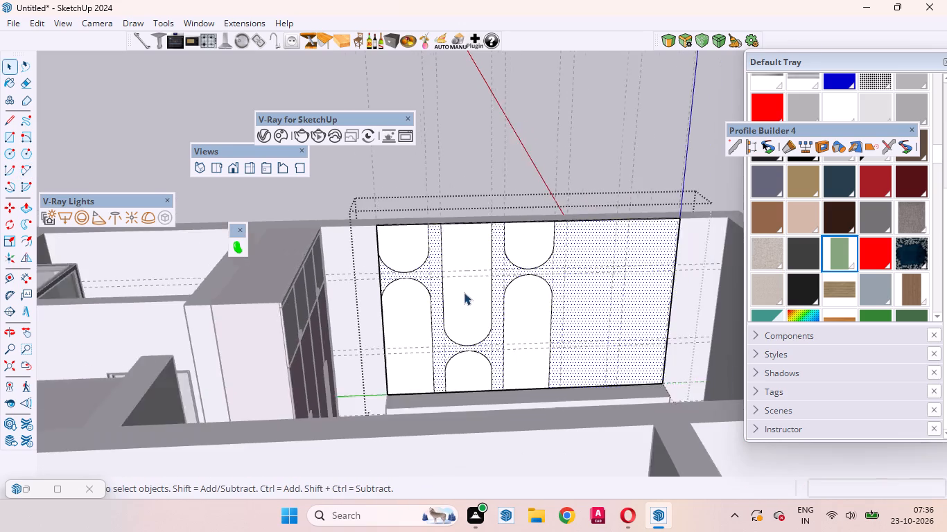
{"action": "scroll", "coordinate": [464, 292], "scroll_direction": "down", "scroll_amount": 2}
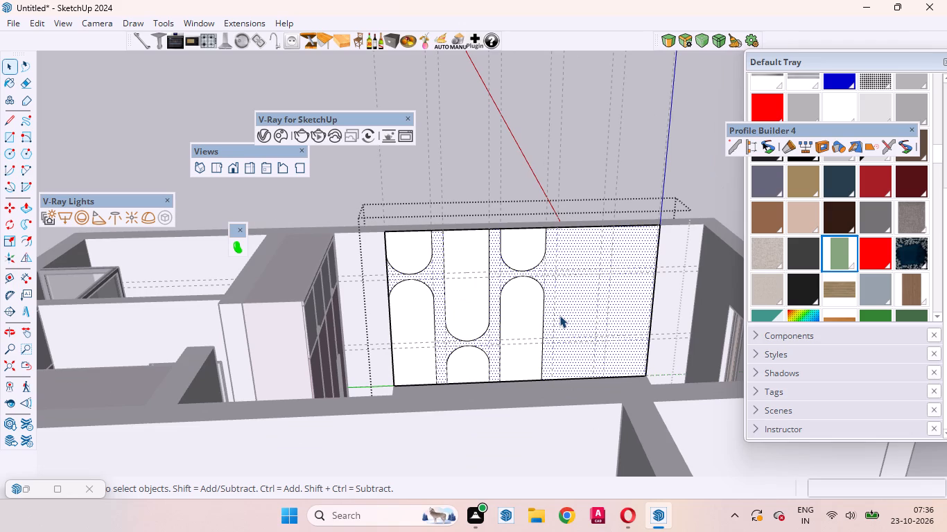
{"action": "key", "text": "r"}
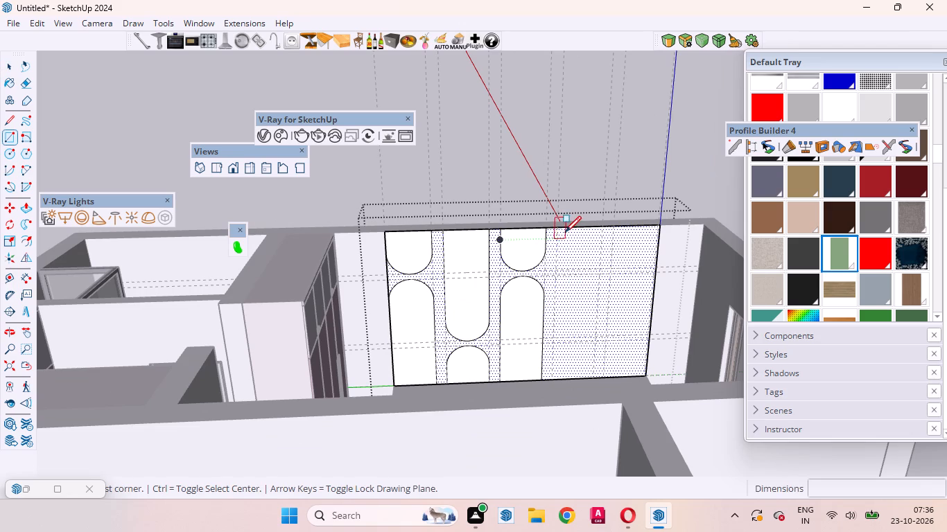
{"action": "left_click", "coordinate": [554, 337]}
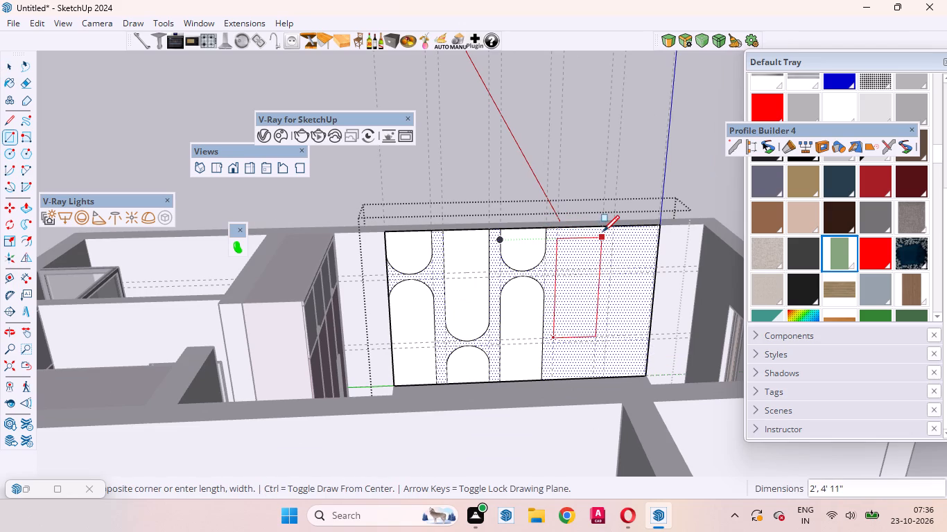
{"action": "left_click", "coordinate": [603, 229]}
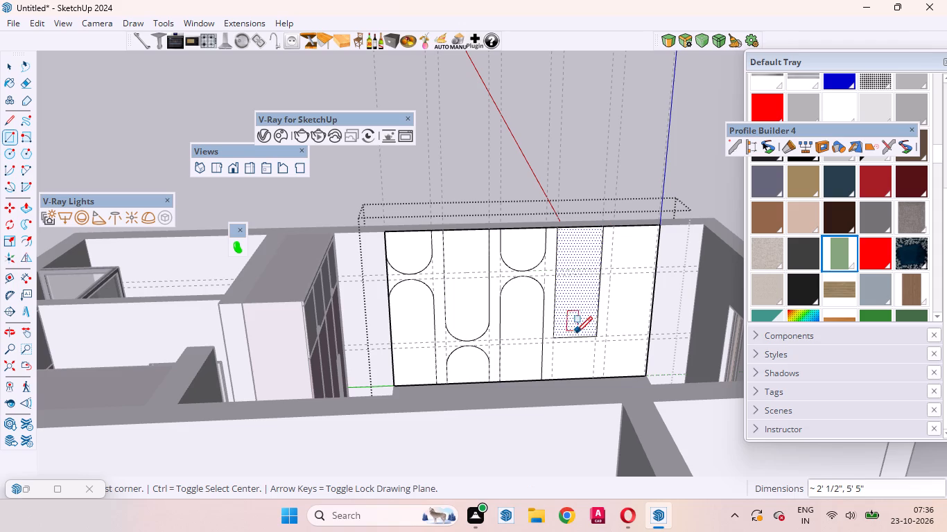
Round the fourth column rectangle's two lower corners with 100-segment tangent arcs spanning about 1' 5", trimming the corners.
{"action": "key", "text": "space"}
{"action": "key", "text": "a"}
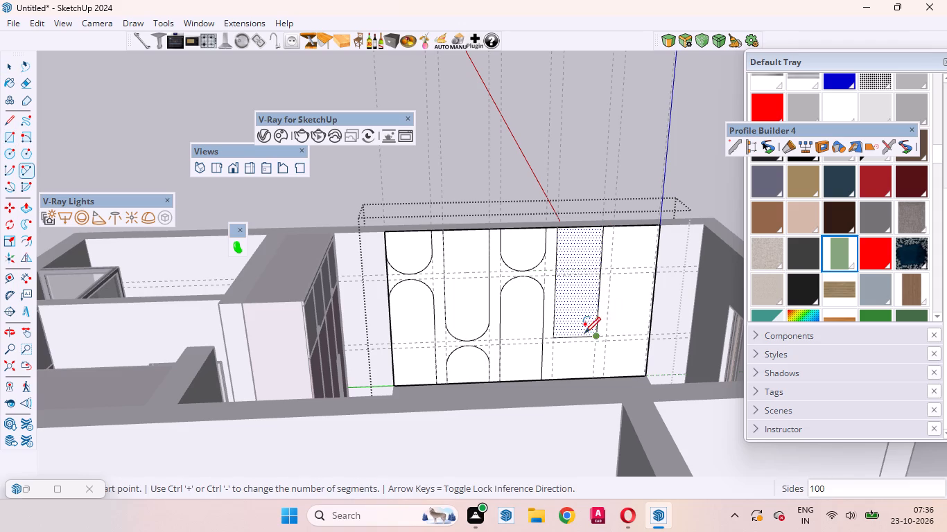
{"action": "left_click", "coordinate": [577, 338]}
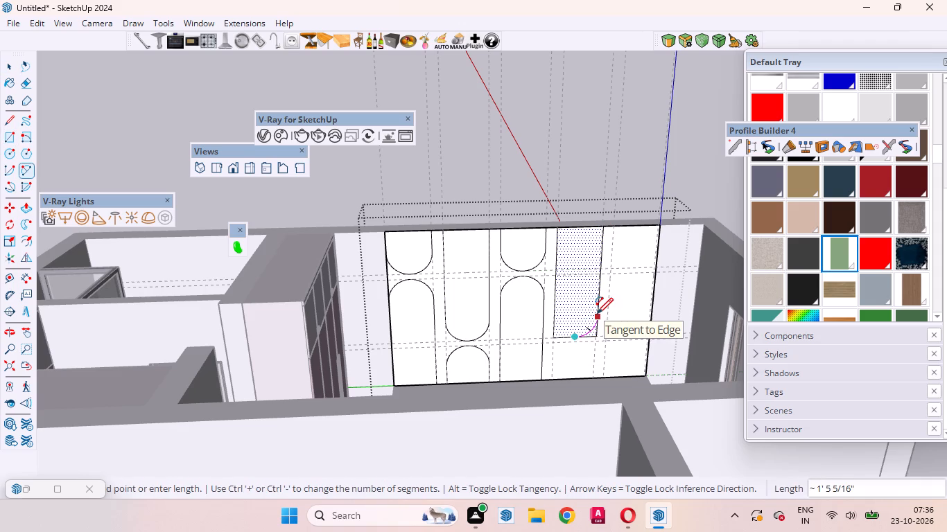
{"action": "double_click", "coordinate": [597, 314]}
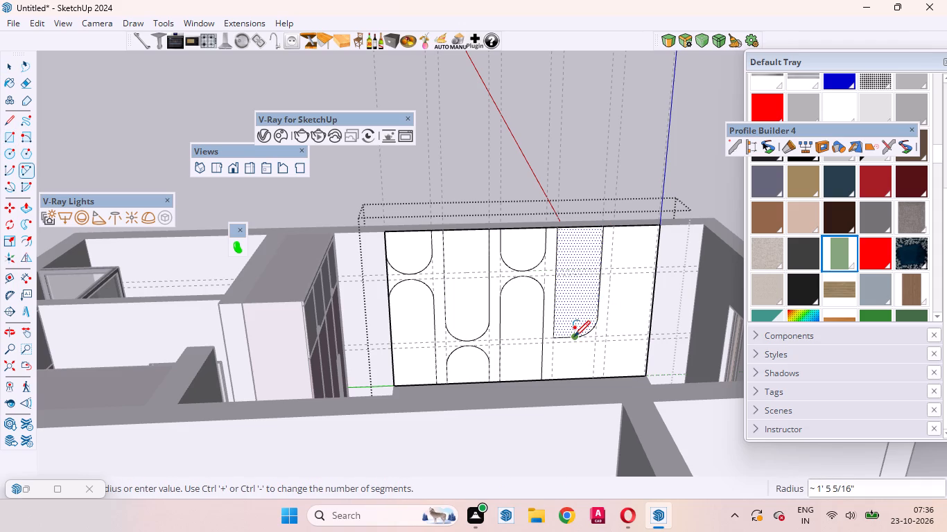
{"action": "left_click", "coordinate": [574, 337]}
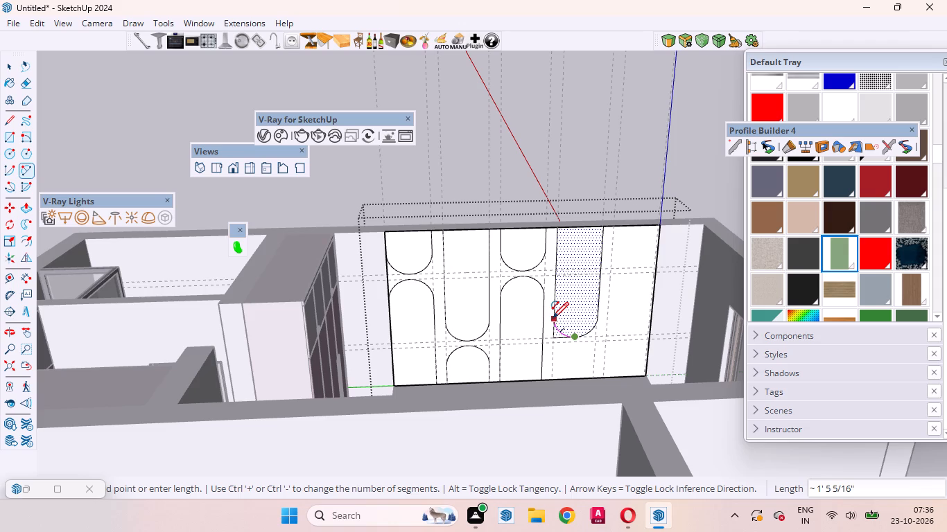
{"action": "double_click", "coordinate": [553, 318]}
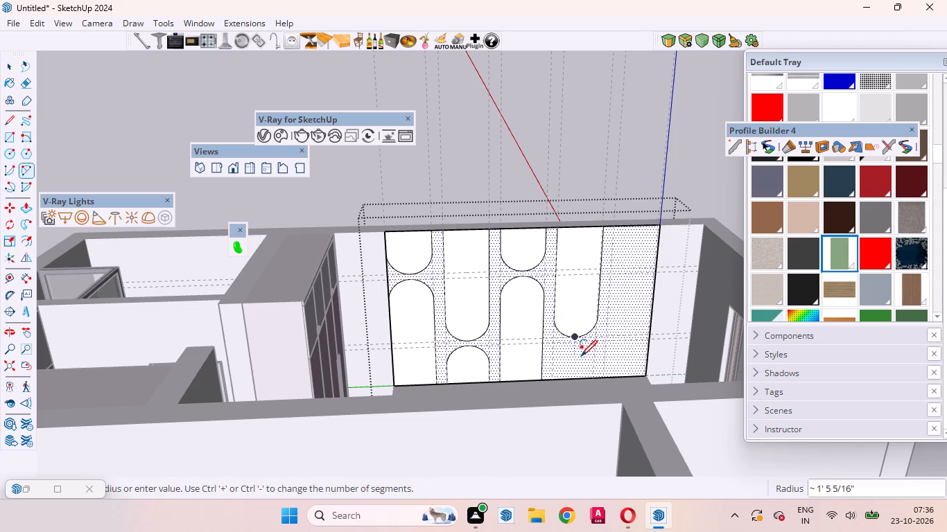
{"action": "key", "text": "space"}
Draw a 2' by 2' square below that rounded shape, from the panel's bottom edge up to the lower horizontal guide.
{"action": "key", "text": "r"}
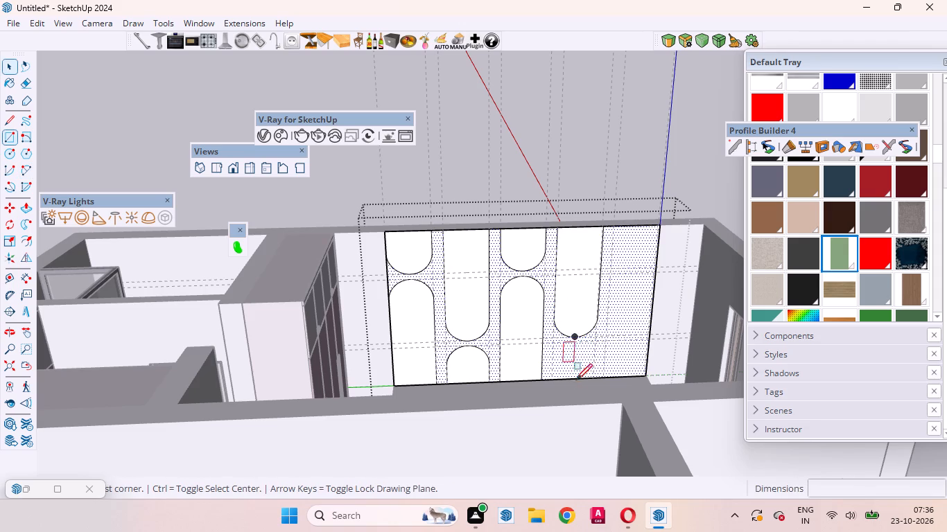
{"action": "scroll", "coordinate": [574, 385], "scroll_direction": "up", "scroll_amount": 7}
{"action": "left_click", "coordinate": [533, 371]}
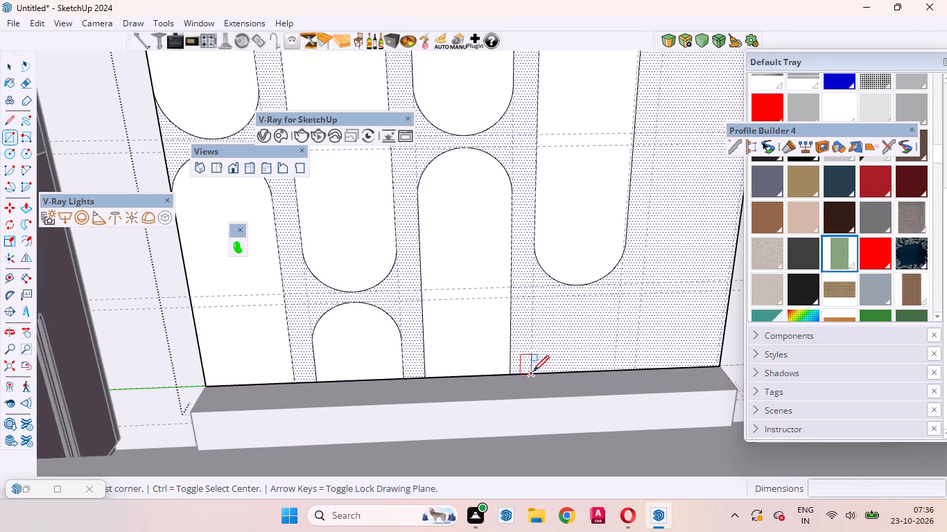
{"action": "left_click", "coordinate": [620, 296]}
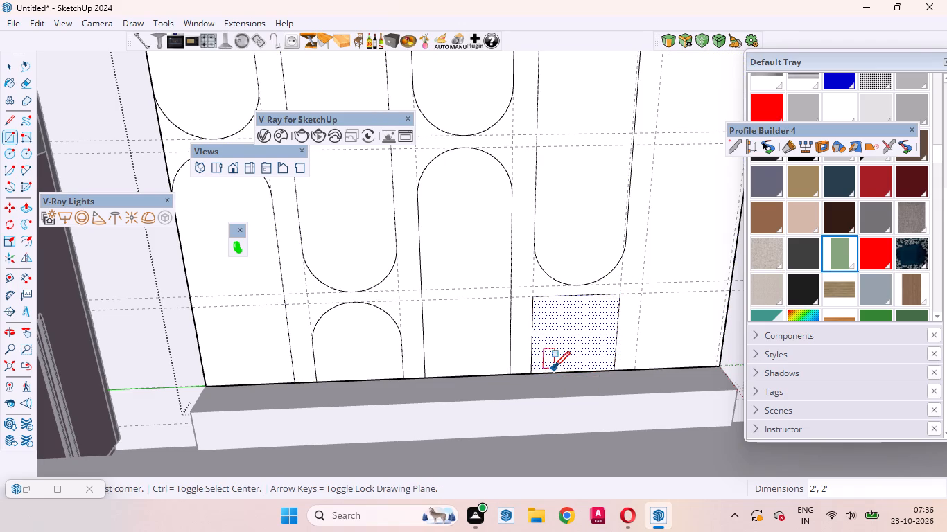
Round the fourth column bottom square's two upper corners with 100-segment tangent arcs spanning about 1' 5", trimming the corners.
{"action": "key", "text": "a"}
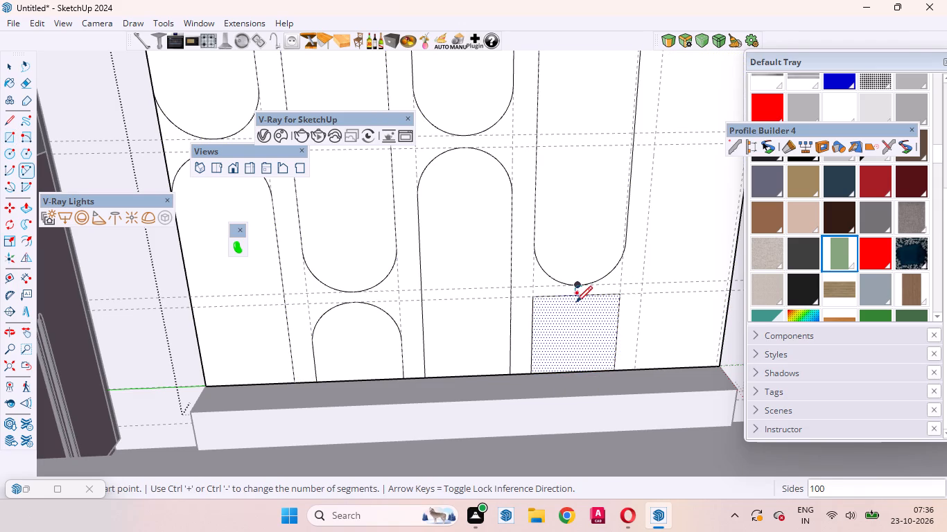
{"action": "left_click", "coordinate": [577, 299]}
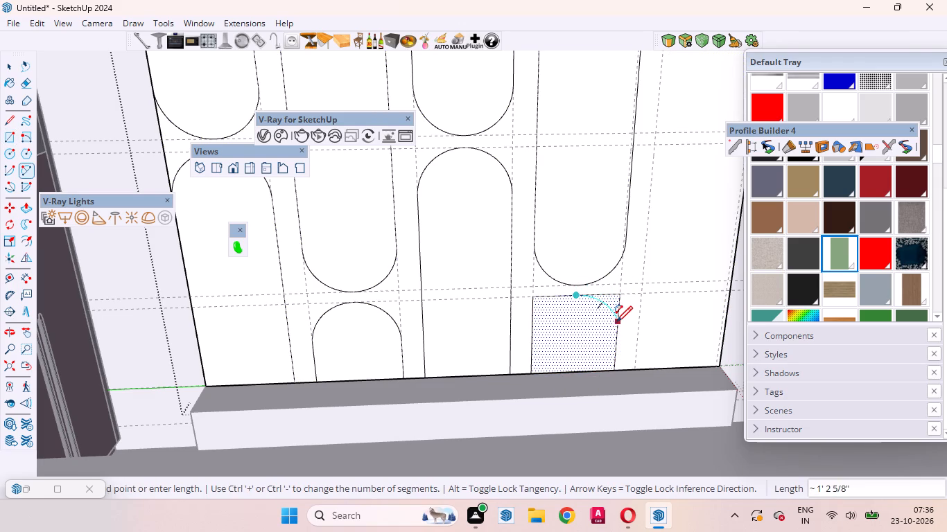
{"action": "double_click", "coordinate": [616, 336]}
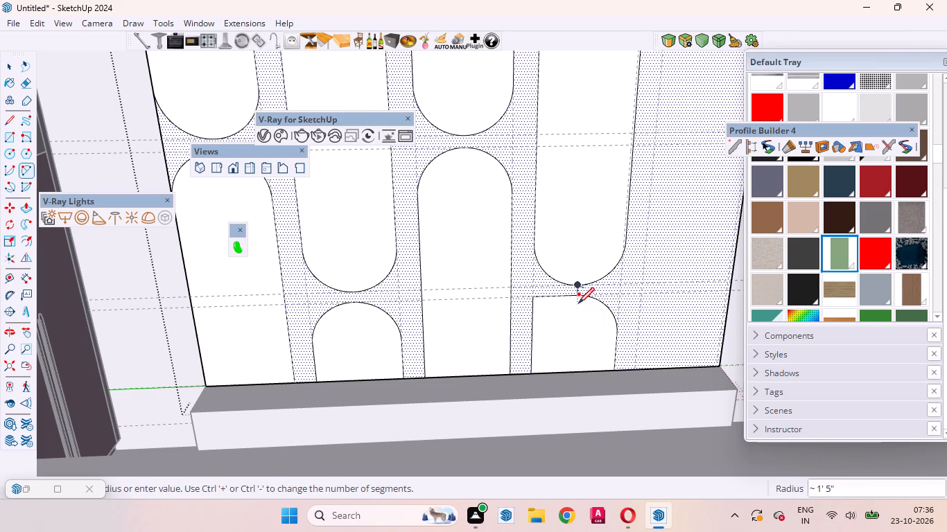
{"action": "left_click", "coordinate": [576, 296]}
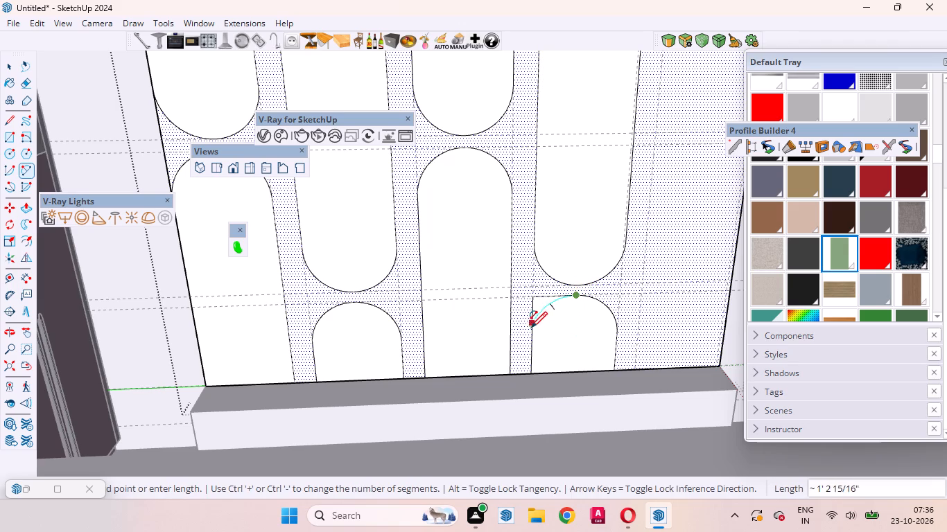
{"action": "double_click", "coordinate": [530, 332]}
{"action": "key", "text": "space"}
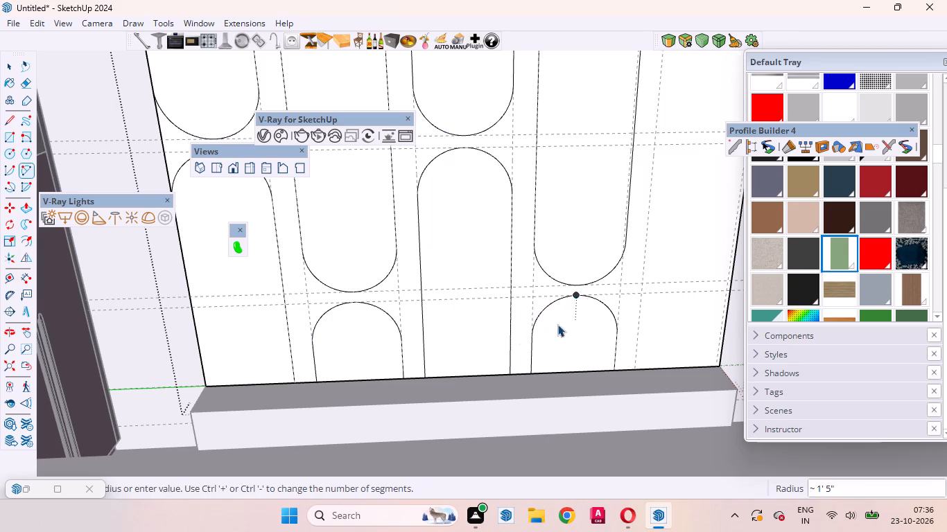
Draw a 2' by 5' 5" rectangle in the fifth guide column, from the panel's bottom edge up to the upper horizontal guides.
{"action": "scroll", "coordinate": [455, 355], "scroll_direction": "down", "scroll_amount": 3}
{"action": "middle_click_drag", "start_coordinate": [456, 308], "coordinate": [466, 378]}
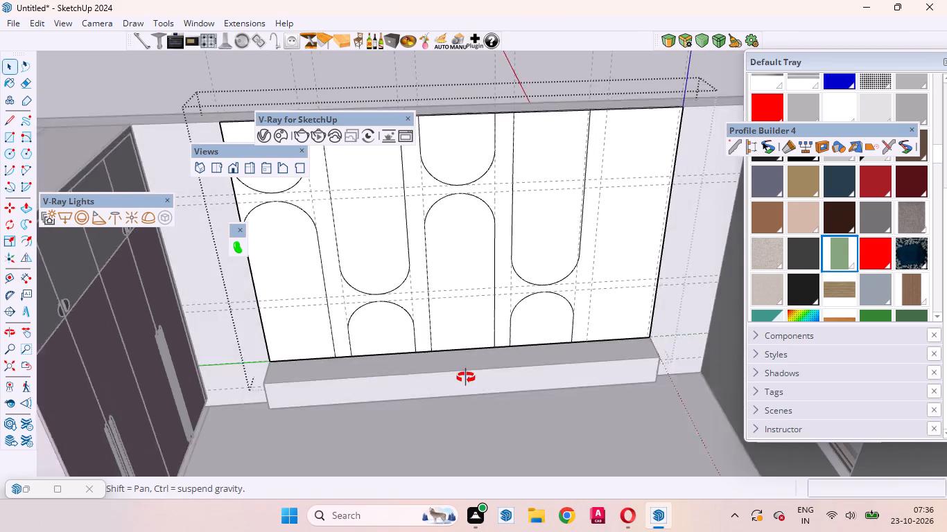
{"action": "middle_click_drag", "start_coordinate": [466, 378], "coordinate": [466, 380]}
{"action": "scroll", "coordinate": [435, 364], "scroll_direction": "down", "scroll_amount": 6}
{"action": "left_click", "coordinate": [547, 274]}
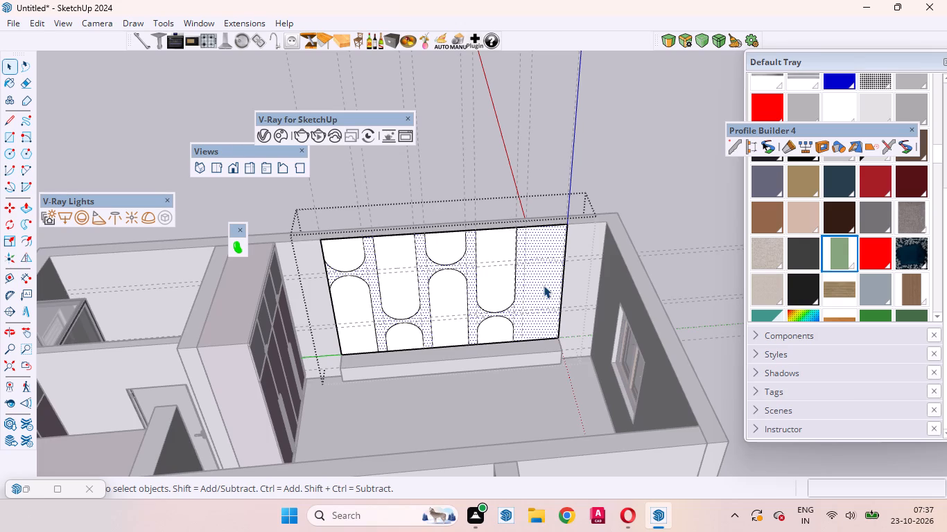
{"action": "scroll", "coordinate": [536, 305], "scroll_direction": "up", "scroll_amount": 3}
{"action": "middle_click_drag", "start_coordinate": [537, 317], "coordinate": [532, 310]}
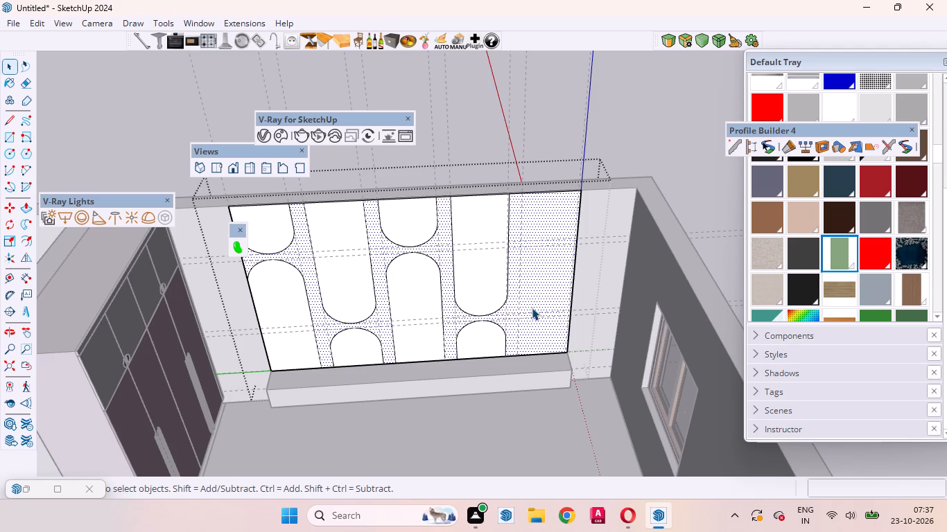
{"action": "key", "text": "r"}
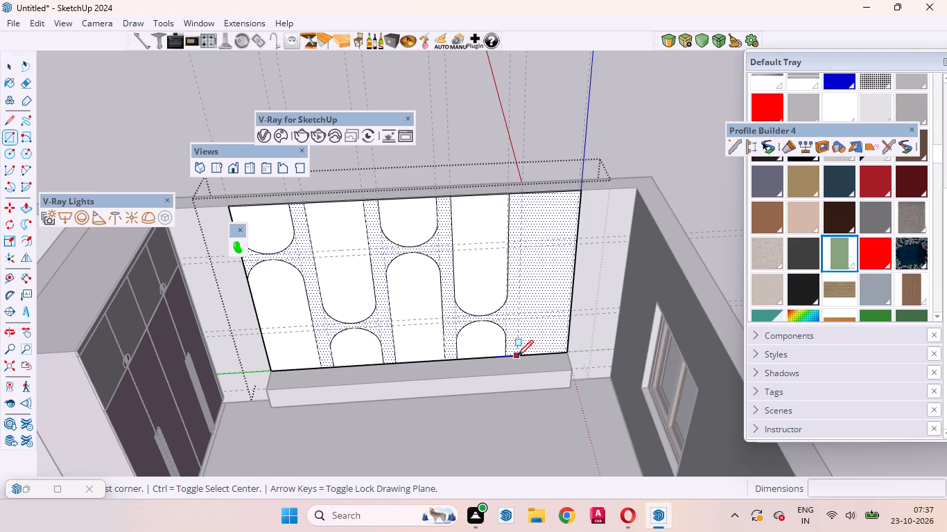
{"action": "left_click", "coordinate": [517, 356]}
{"action": "key", "text": "space"}
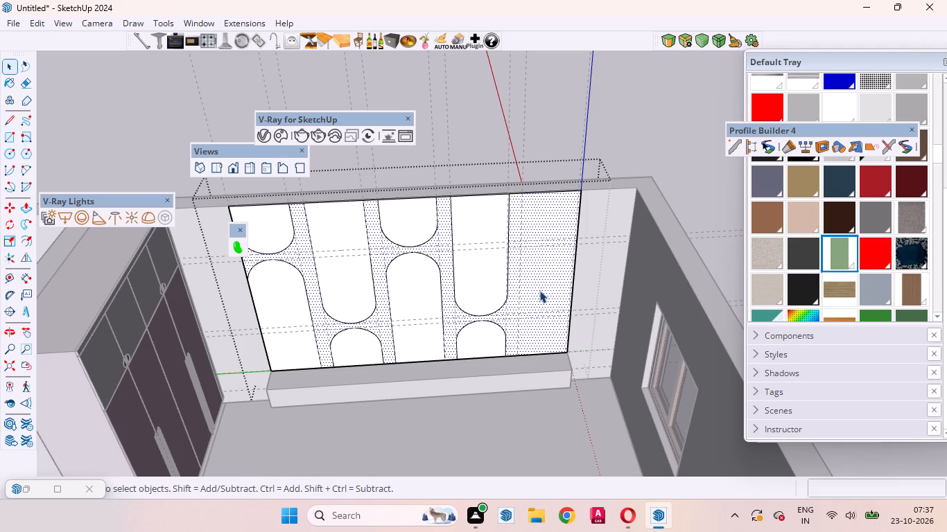
{"action": "key", "text": "r"}
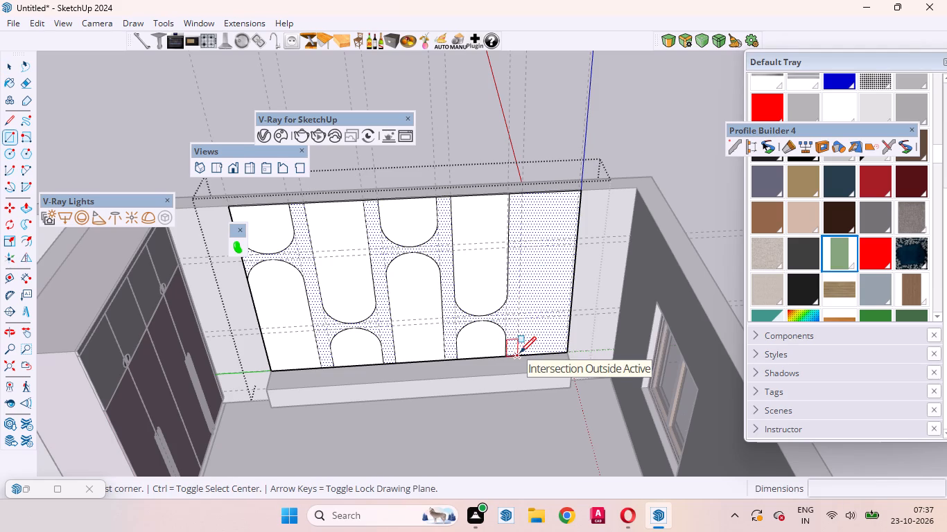
{"action": "left_click", "coordinate": [520, 353]}
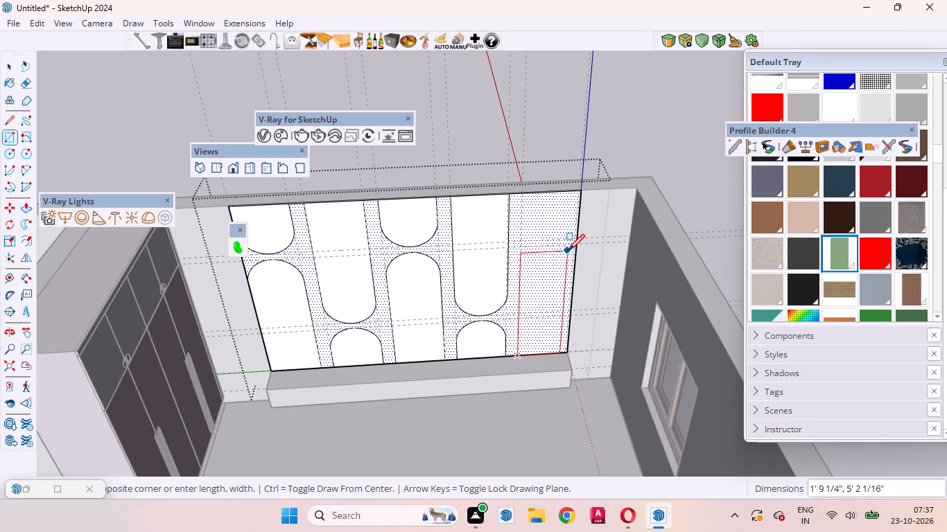
{"action": "left_click", "coordinate": [573, 247]}
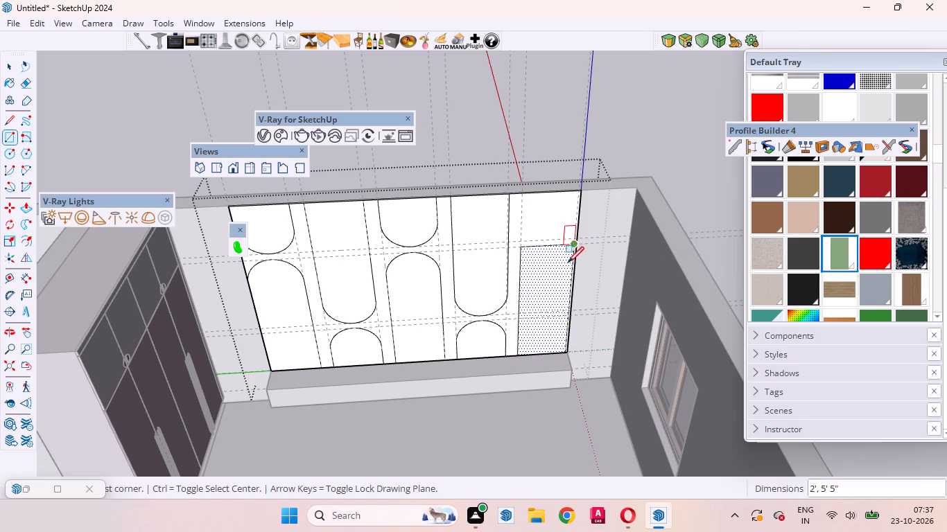
{"action": "key", "text": "space"}
Round the fifth column rectangle's two upper corners with 100-segment tangent arcs spanning about 1' 5", trimming the corners.
{"action": "key", "text": "a"}
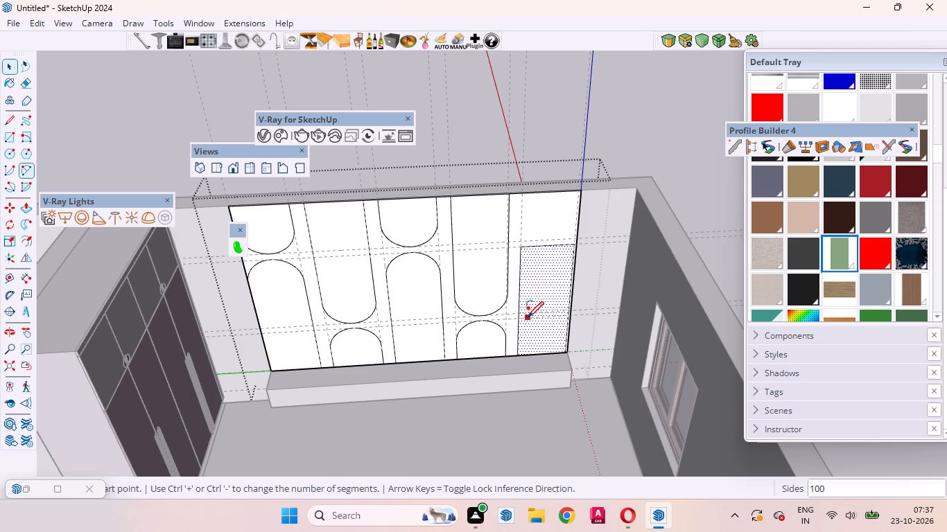
{"action": "left_click", "coordinate": [549, 247]}
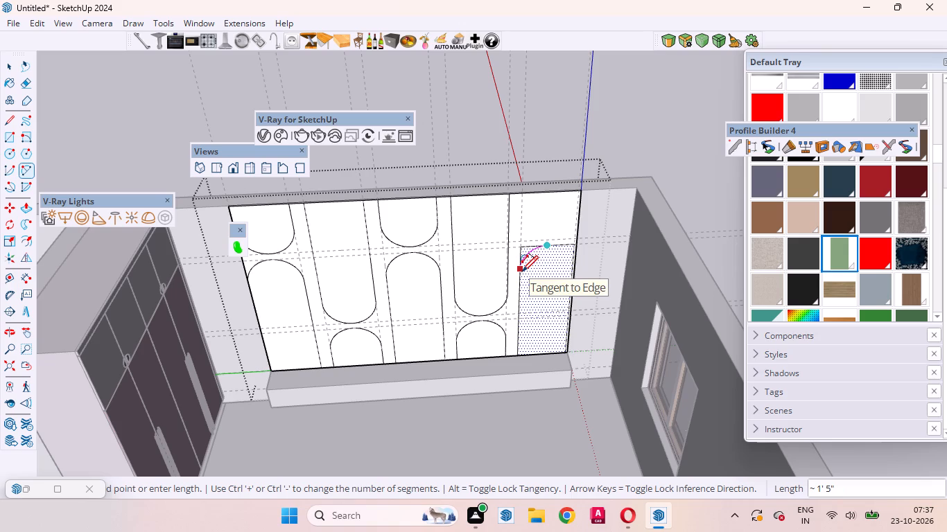
{"action": "double_click", "coordinate": [522, 272]}
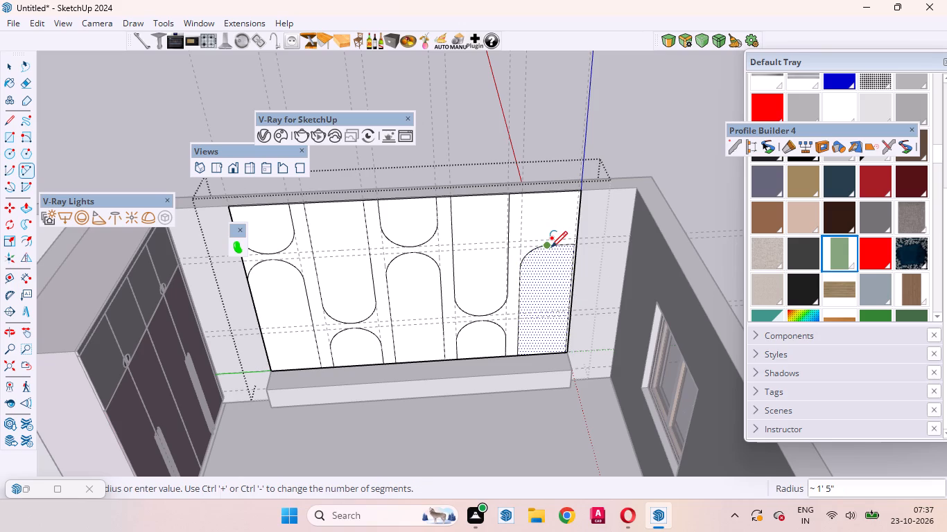
{"action": "left_click", "coordinate": [551, 247]}
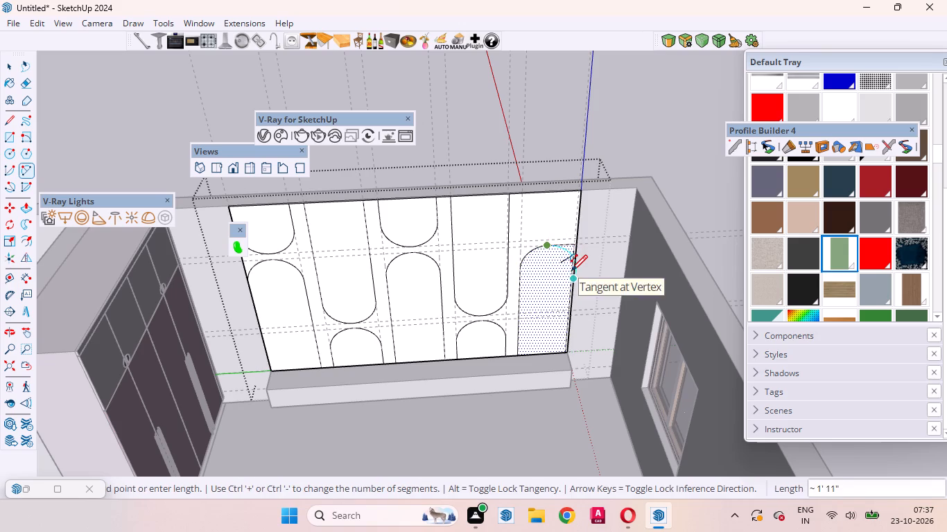
{"action": "double_click", "coordinate": [573, 265]}
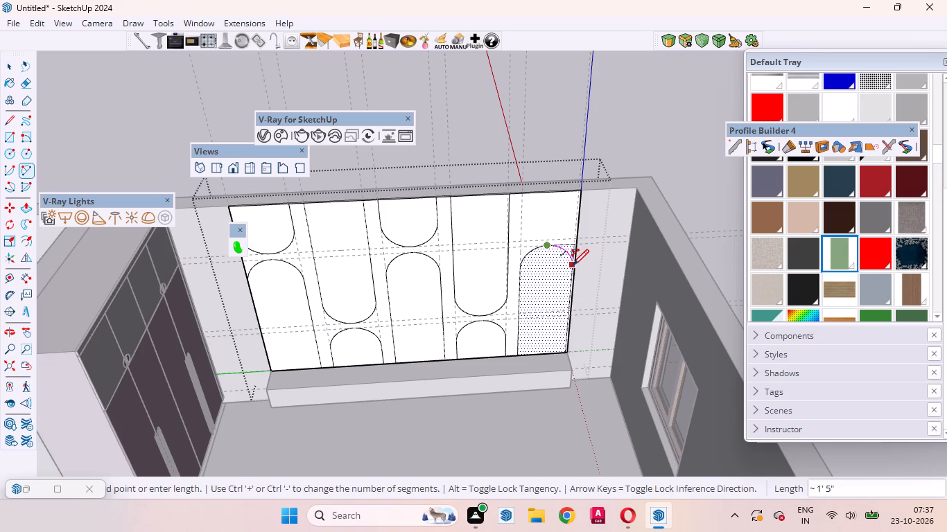
{"action": "key", "text": "space"}
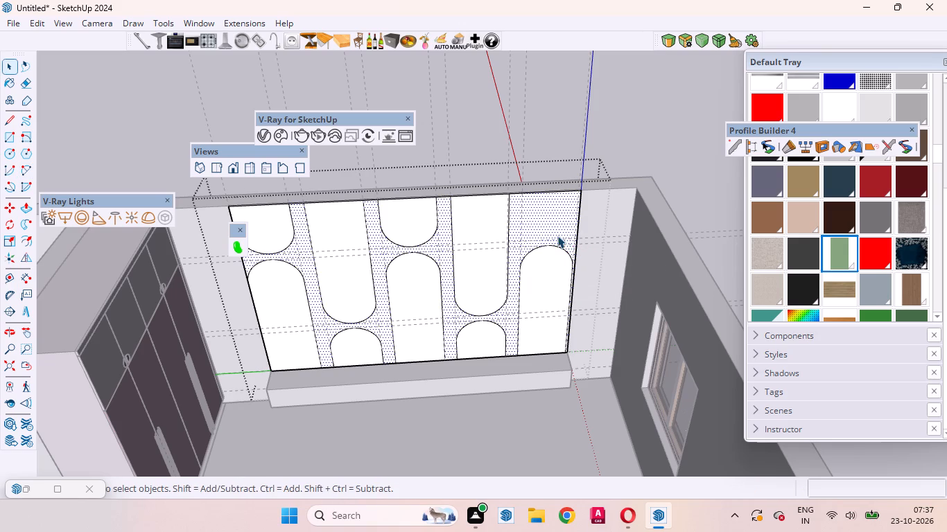
Draw a rectangle about 2' 1" wide and 2' tall above that rounded shape, from the upper horizontal guide to the panel's top edge.
{"action": "key", "text": "r"}
{"action": "left_click", "coordinate": [521, 242]}
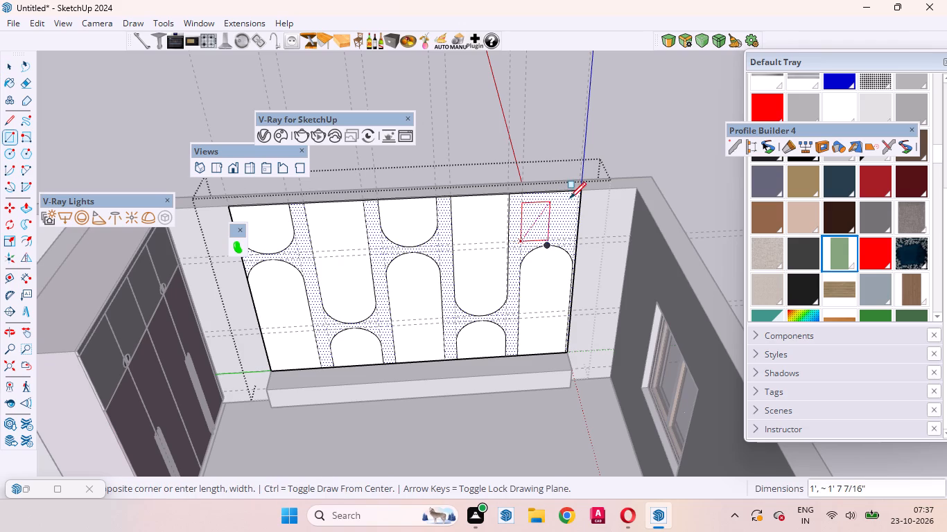
{"action": "left_click", "coordinate": [580, 193]}
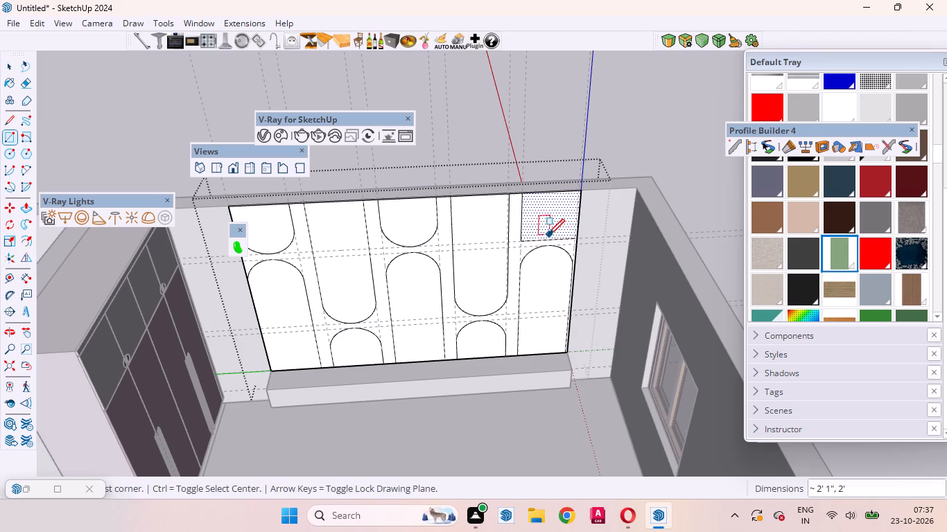
{"action": "key", "text": "space"}
Round the fifth column top rectangle's two lower corners with 100-segment tangent arcs spanning about 1' 6".
{"action": "key", "text": "a"}
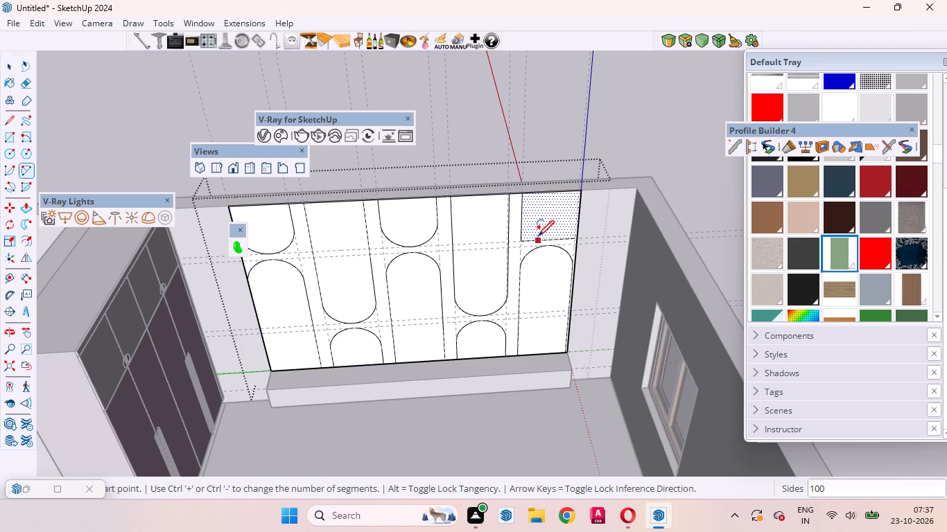
{"action": "left_click", "coordinate": [548, 240]}
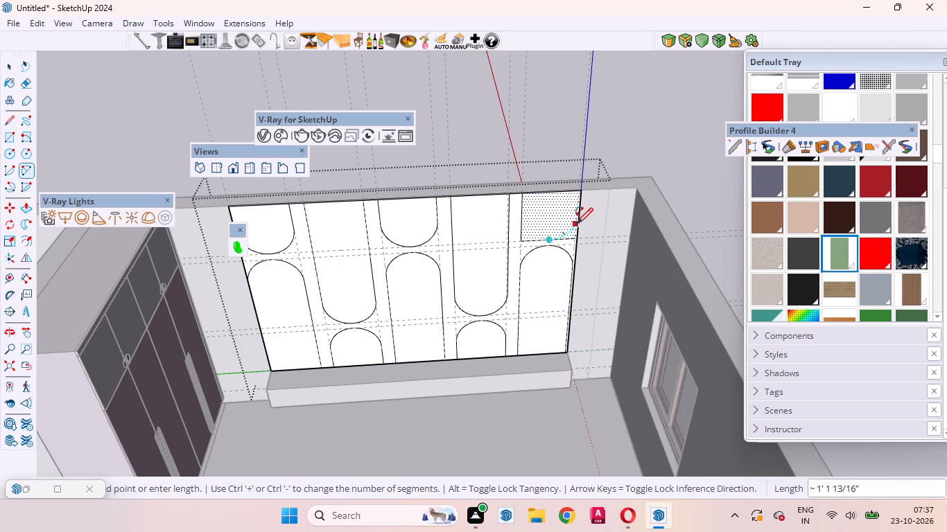
{"action": "double_click", "coordinate": [578, 222]}
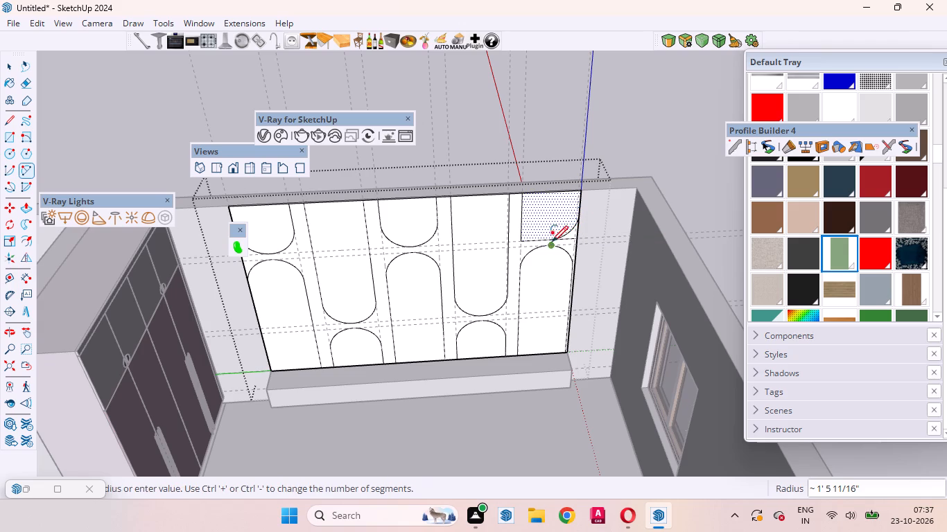
{"action": "left_click", "coordinate": [551, 238]}
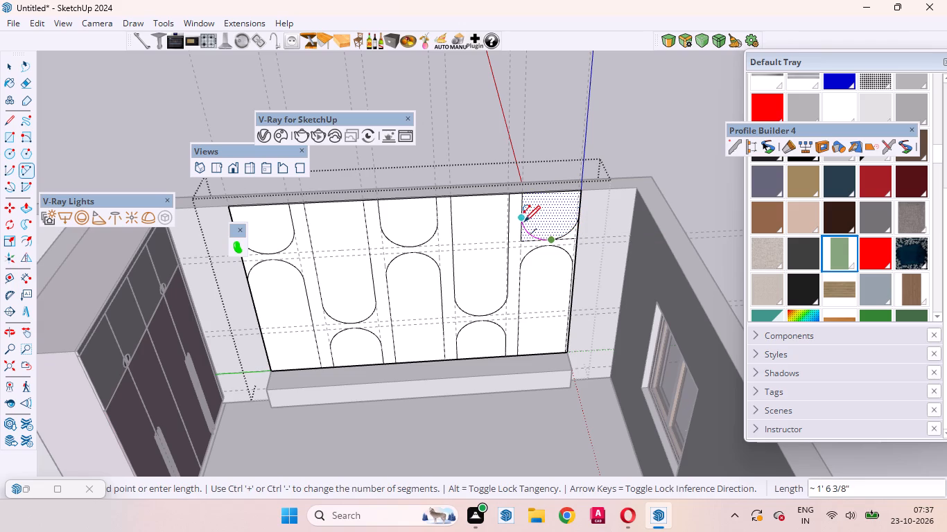
{"action": "double_click", "coordinate": [521, 223]}
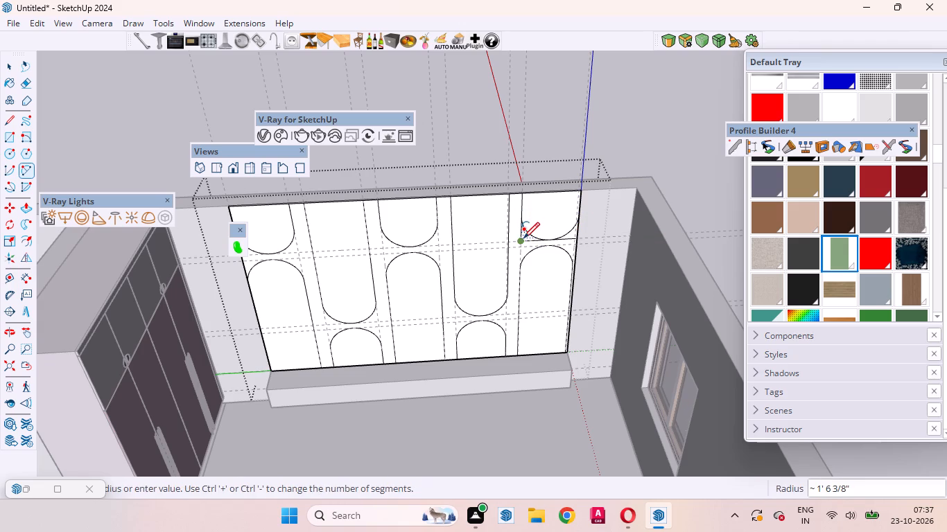
{"action": "key", "text": "space"}
Delete the two leftover straight edges outside the arc at the top shape's inner lower corner, beside the fourth column.
{"action": "scroll", "coordinate": [525, 239], "scroll_direction": "up", "scroll_amount": 10}
{"action": "middle_click_drag", "start_coordinate": [530, 258], "coordinate": [527, 242]}
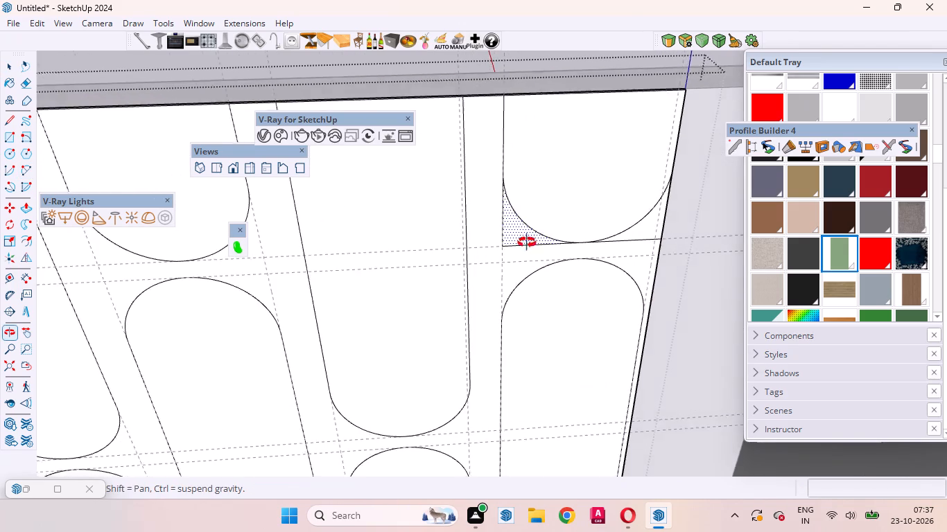
{"action": "middle_click_drag", "start_coordinate": [527, 242], "coordinate": [519, 169]}
{"action": "left_click", "coordinate": [503, 218]}
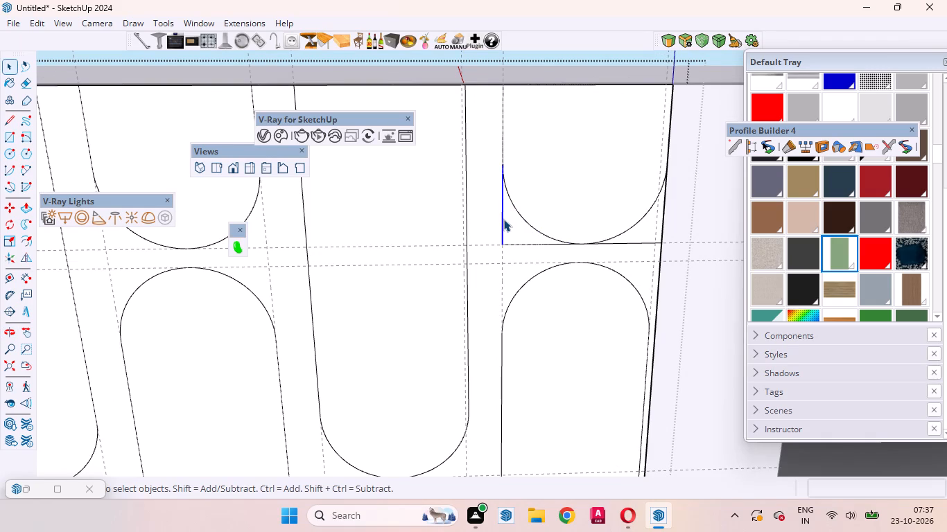
{"action": "key", "text": "Delete"}
{"action": "left_click", "coordinate": [517, 243]}
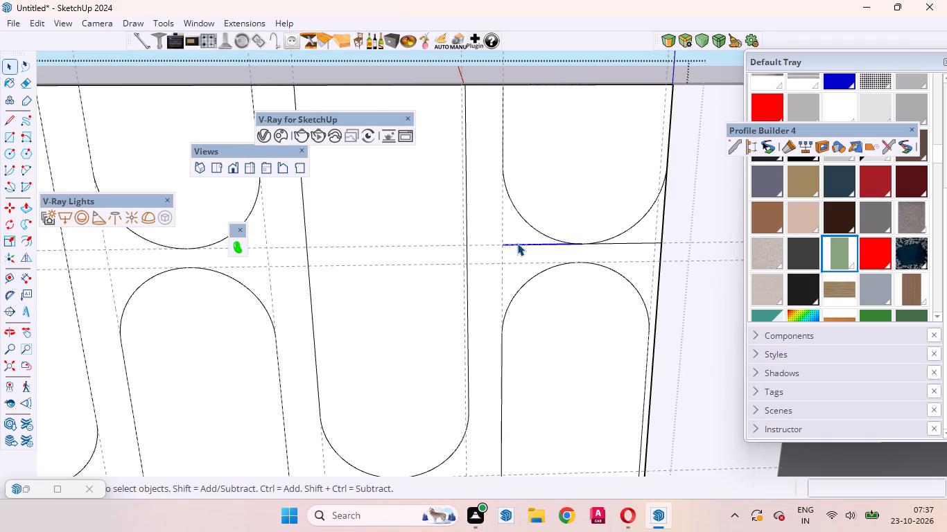
{"action": "key", "text": "Delete"}
Push the background face between the rounded shapes back about 1/2", through the panel's full thickness.
{"action": "left_click", "coordinate": [513, 242]}
{"action": "scroll", "coordinate": [594, 213], "scroll_direction": "down", "scroll_amount": 11}
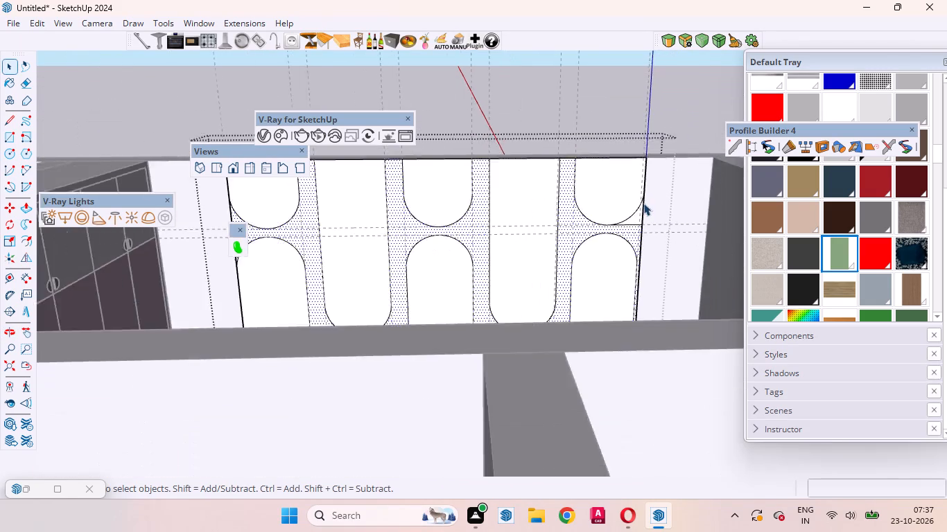
{"action": "scroll", "coordinate": [643, 203], "scroll_direction": "down", "scroll_amount": 1}
{"action": "scroll", "coordinate": [424, 224], "scroll_direction": "up", "scroll_amount": 7}
{"action": "middle_click_drag", "start_coordinate": [323, 248], "coordinate": [483, 265]}
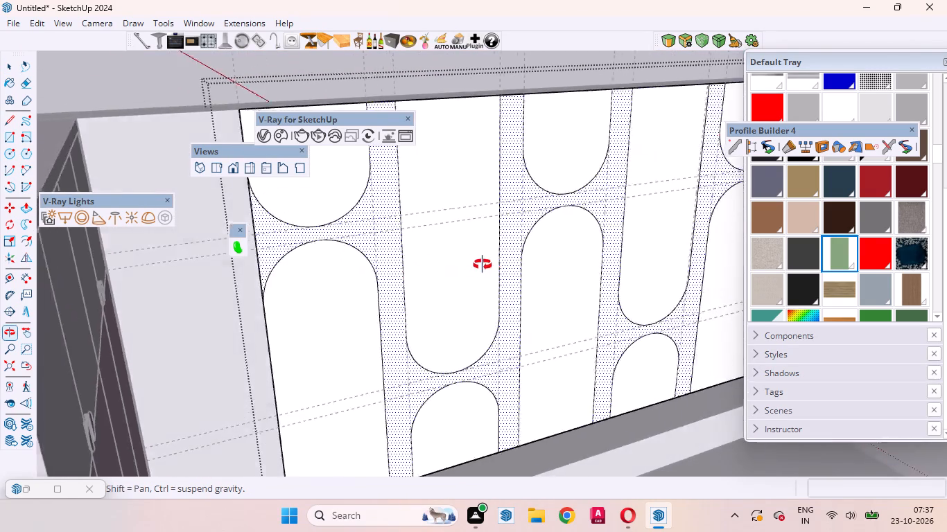
{"action": "middle_click_drag", "start_coordinate": [483, 265], "coordinate": [388, 355]}
{"action": "scroll", "coordinate": [375, 336], "scroll_direction": "up", "scroll_amount": 1}
{"action": "scroll", "coordinate": [550, 271], "scroll_direction": "down", "scroll_amount": 2}
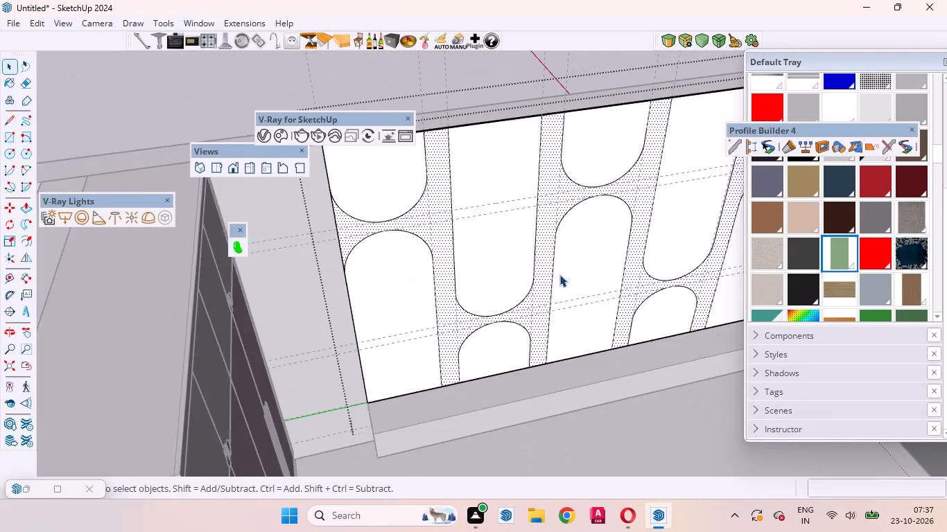
{"action": "scroll", "coordinate": [559, 274], "scroll_direction": "down", "scroll_amount": 2}
{"action": "scroll", "coordinate": [359, 228], "scroll_direction": "up", "scroll_amount": 15}
{"action": "middle_click_drag", "start_coordinate": [370, 242], "coordinate": [501, 230]}
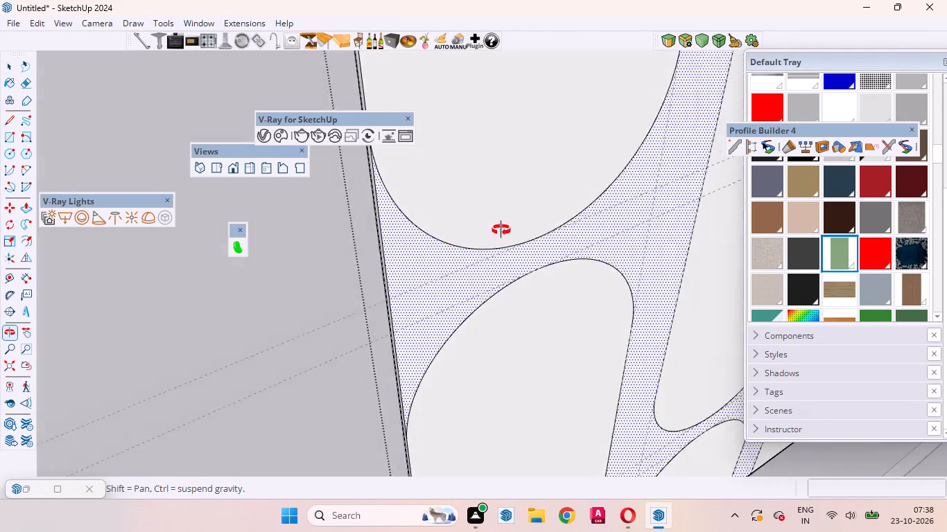
{"action": "middle_click_drag", "start_coordinate": [501, 230], "coordinate": [365, 258]}
{"action": "scroll", "coordinate": [363, 260], "scroll_direction": "down", "scroll_amount": 4}
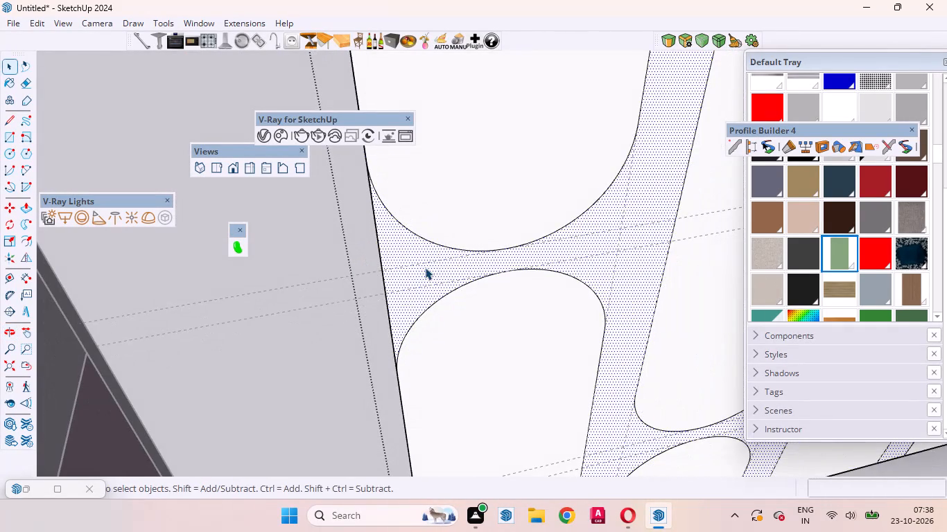
{"action": "key", "text": "p"}
{"action": "left_click", "coordinate": [604, 254]}
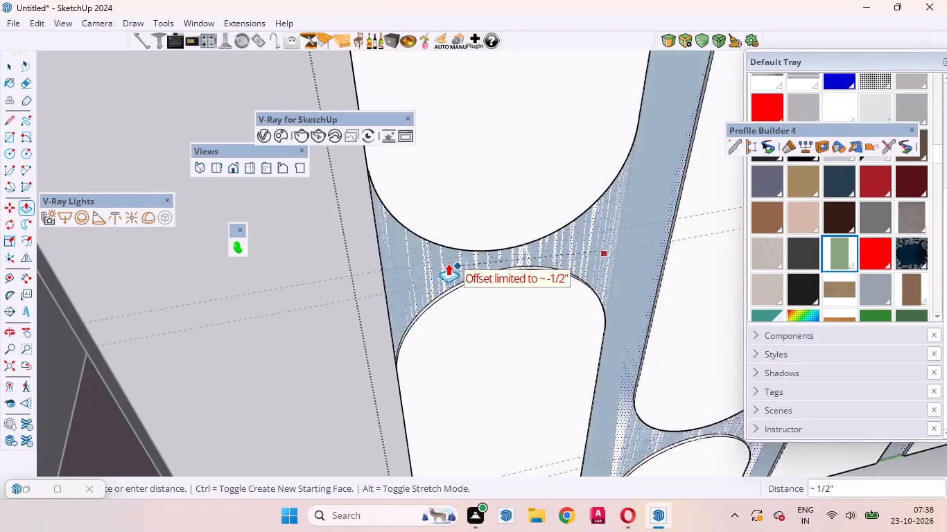
{"action": "left_click", "coordinate": [351, 252]}
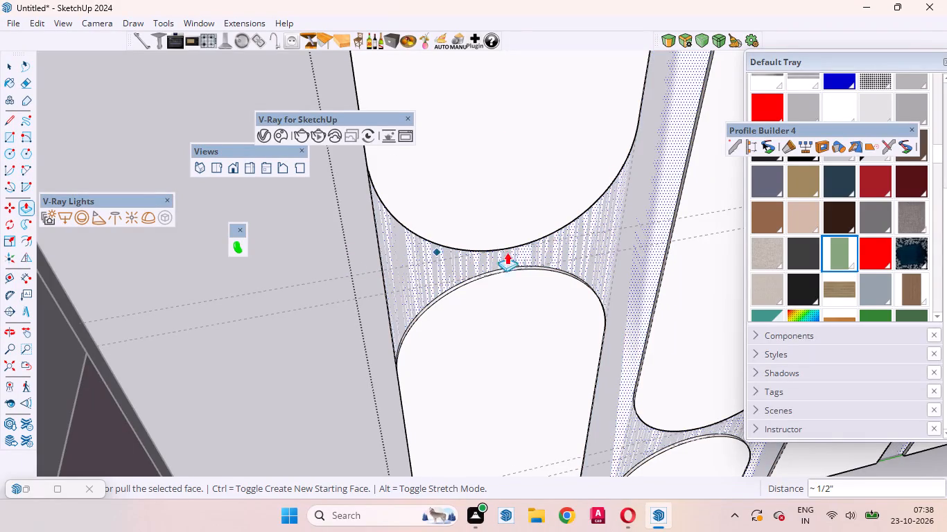
{"action": "key", "text": "space"}
Undo the background push and the attempted removal of the leftover edge at the fifth column top shape's outer lower corner.
{"action": "scroll", "coordinate": [331, 313], "scroll_direction": "down", "scroll_amount": 7}
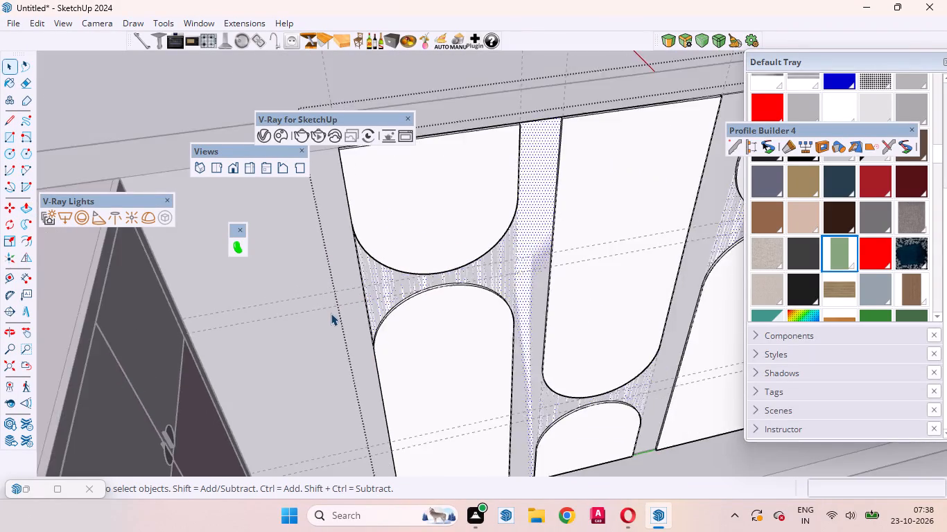
{"action": "scroll", "coordinate": [331, 313], "scroll_direction": "down", "scroll_amount": 13}
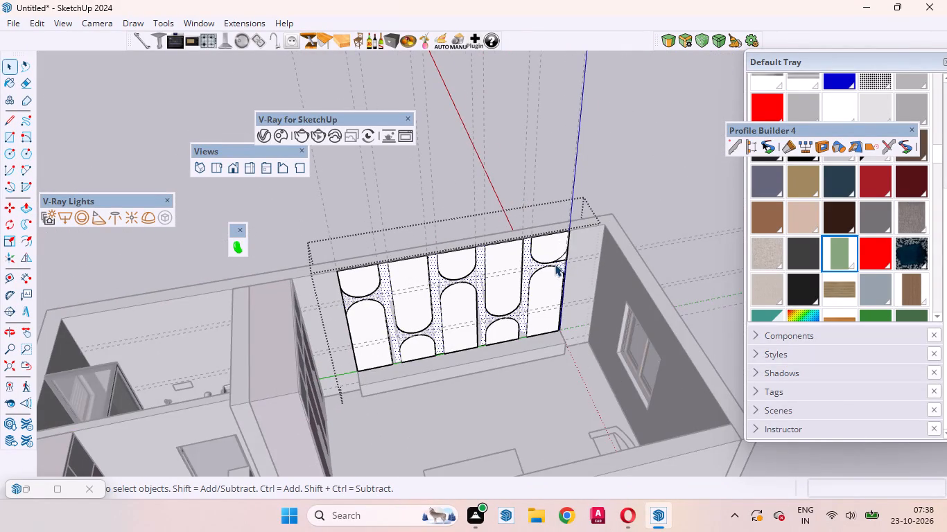
{"action": "scroll", "coordinate": [555, 264], "scroll_direction": "up", "scroll_amount": 14}
{"action": "left_click", "coordinate": [592, 263]}
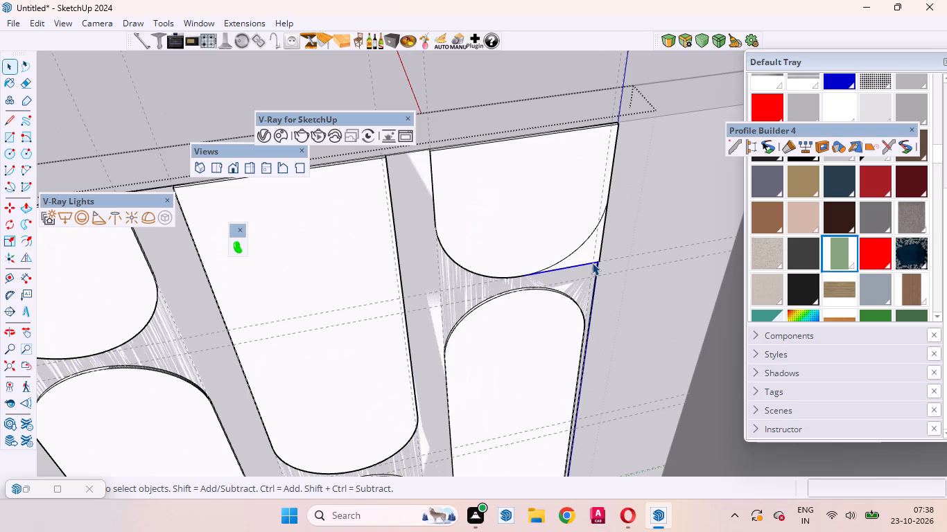
{"action": "key", "text": "Delete"}
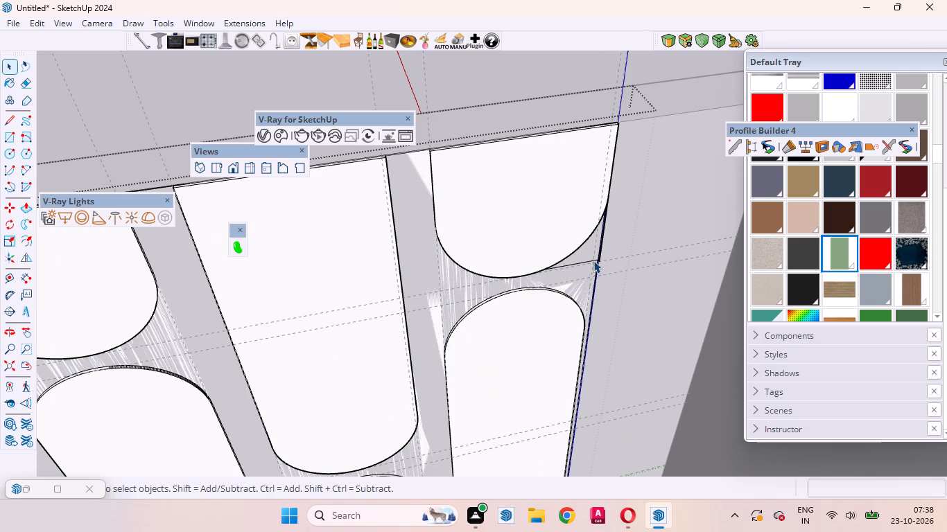
{"action": "scroll", "coordinate": [596, 257], "scroll_direction": "up", "scroll_amount": 10}
{"action": "key", "text": "ctrl+z"}
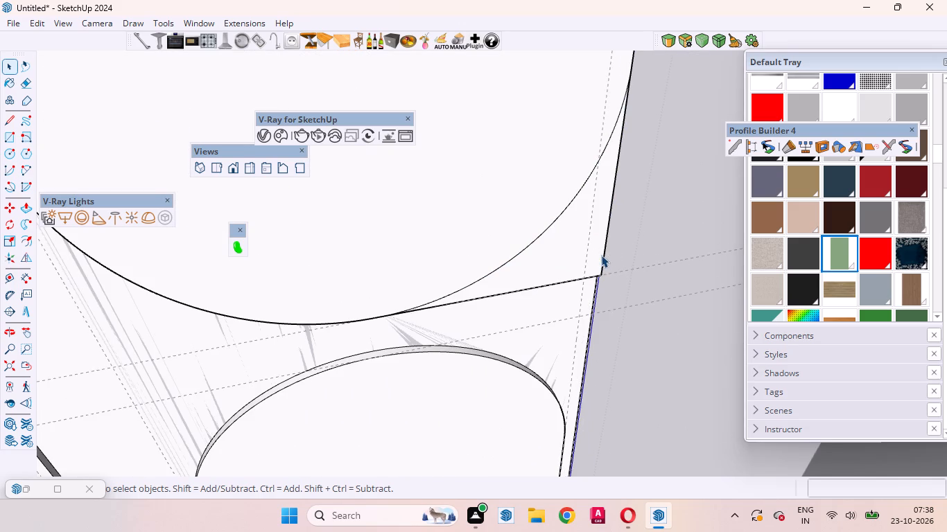
{"action": "key", "text": "ctrl+z"}
Delete the leftover horizontal edge outside the arc at the fifth column top shape's outer lower corner.
{"action": "left_click", "coordinate": [570, 279]}
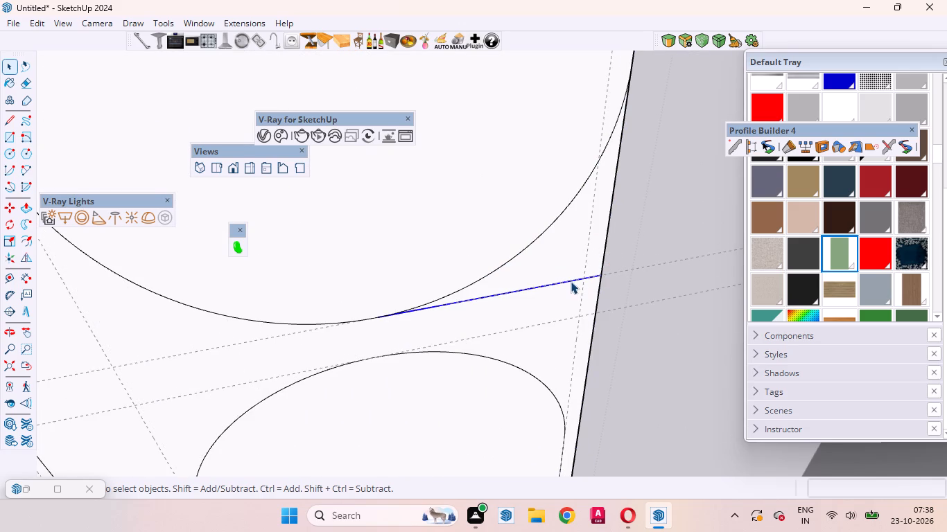
{"action": "key", "text": "Delete"}
Push the background face between the rounded shapes back again by the same 1/2" distance.
{"action": "left_click", "coordinate": [571, 301]}
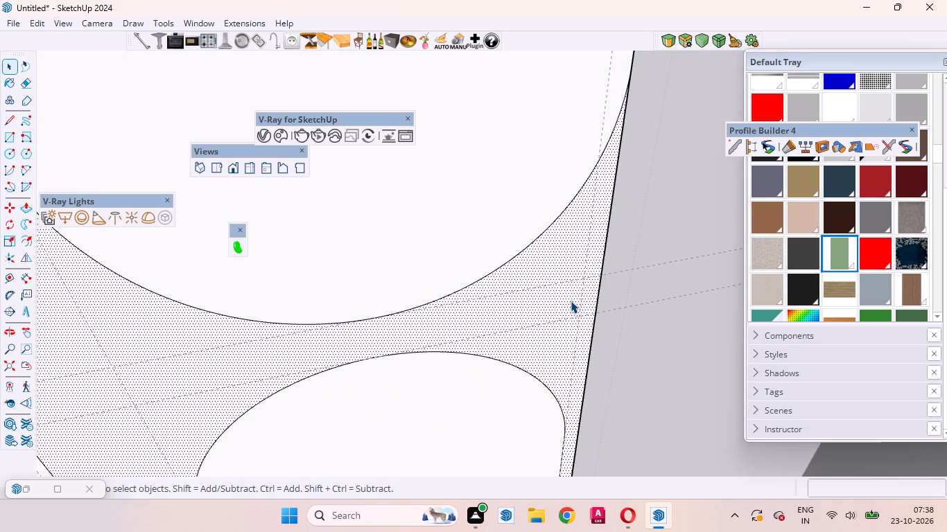
{"action": "key", "text": "p"}
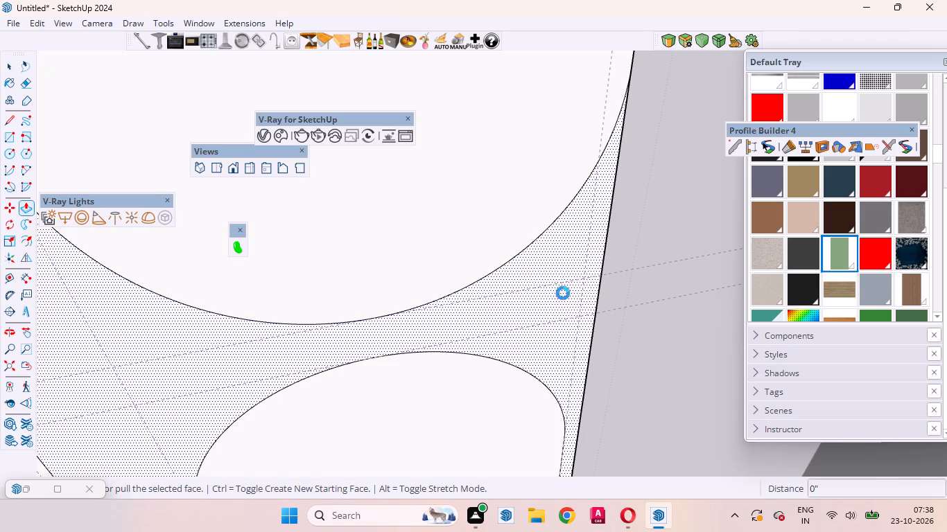
{"action": "double_click", "coordinate": [557, 327]}
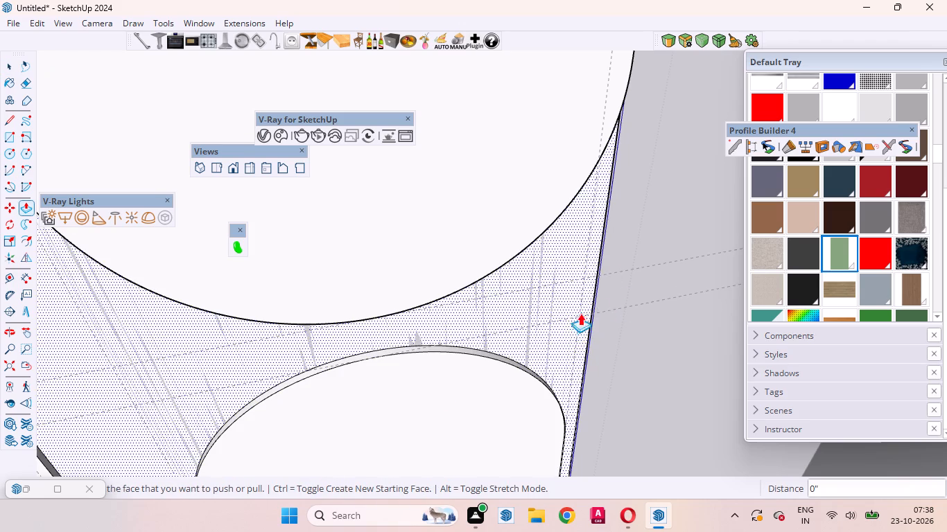
Examine the recessed background and the rounded shapes across the whole wall panel from several angles.
{"action": "scroll", "coordinate": [618, 255], "scroll_direction": "down", "scroll_amount": 20}
{"action": "scroll", "coordinate": [618, 255], "scroll_direction": "down", "scroll_amount": 5}
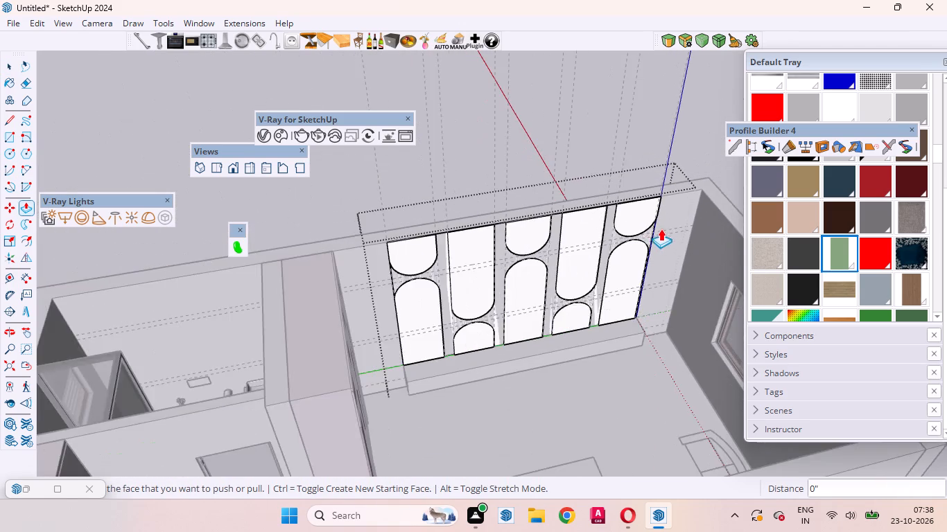
{"action": "scroll", "coordinate": [646, 297], "scroll_direction": "up", "scroll_amount": 1}
{"action": "middle_click_drag", "start_coordinate": [581, 299], "coordinate": [532, 194]}
{"action": "scroll", "coordinate": [464, 260], "scroll_direction": "up", "scroll_amount": 1}
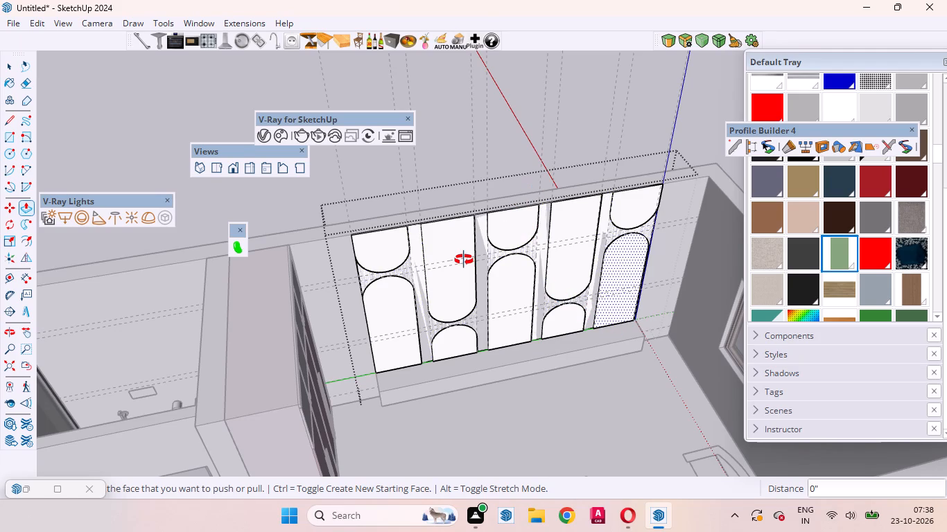
{"action": "scroll", "coordinate": [464, 260], "scroll_direction": "up", "scroll_amount": 8}
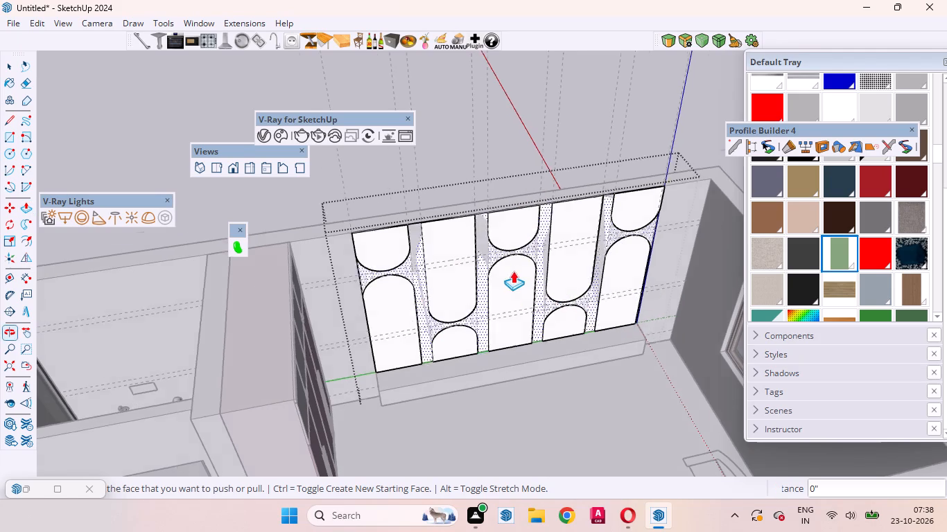
{"action": "key", "text": "space"}
{"action": "scroll", "coordinate": [578, 248], "scroll_direction": "down", "scroll_amount": 4}
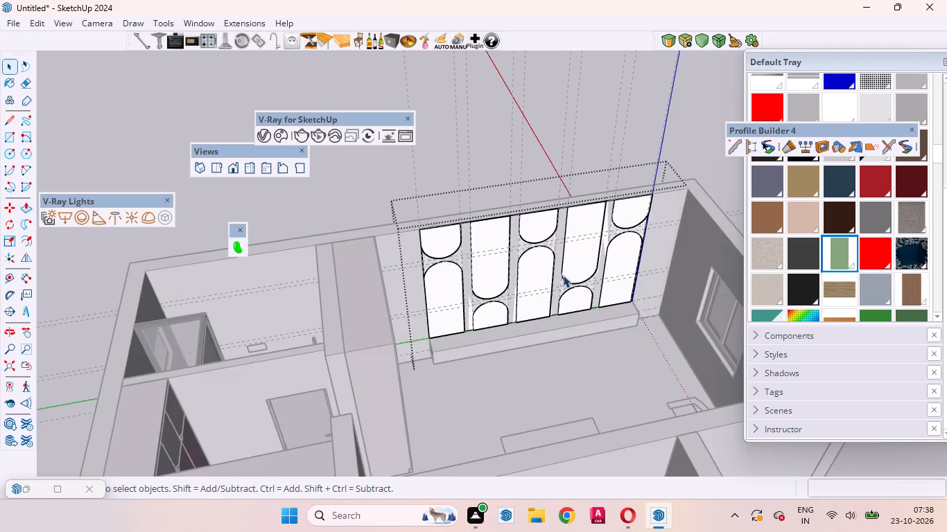
{"action": "scroll", "coordinate": [551, 277], "scroll_direction": "down", "scroll_amount": 4}
{"action": "middle_click_drag", "start_coordinate": [566, 301], "coordinate": [693, 321]}
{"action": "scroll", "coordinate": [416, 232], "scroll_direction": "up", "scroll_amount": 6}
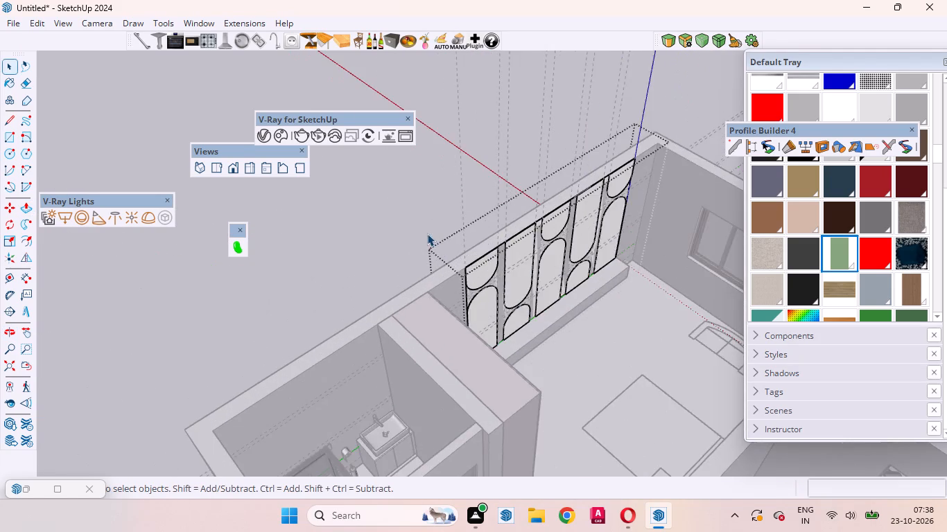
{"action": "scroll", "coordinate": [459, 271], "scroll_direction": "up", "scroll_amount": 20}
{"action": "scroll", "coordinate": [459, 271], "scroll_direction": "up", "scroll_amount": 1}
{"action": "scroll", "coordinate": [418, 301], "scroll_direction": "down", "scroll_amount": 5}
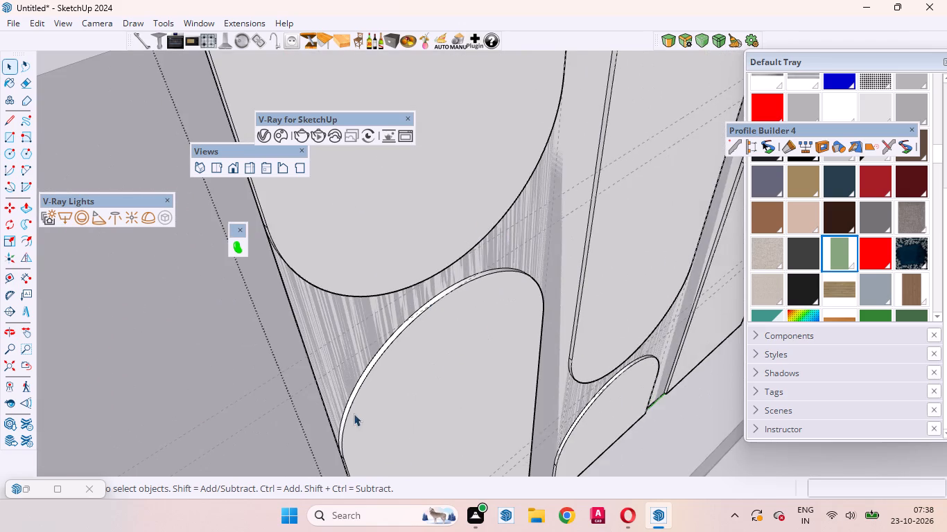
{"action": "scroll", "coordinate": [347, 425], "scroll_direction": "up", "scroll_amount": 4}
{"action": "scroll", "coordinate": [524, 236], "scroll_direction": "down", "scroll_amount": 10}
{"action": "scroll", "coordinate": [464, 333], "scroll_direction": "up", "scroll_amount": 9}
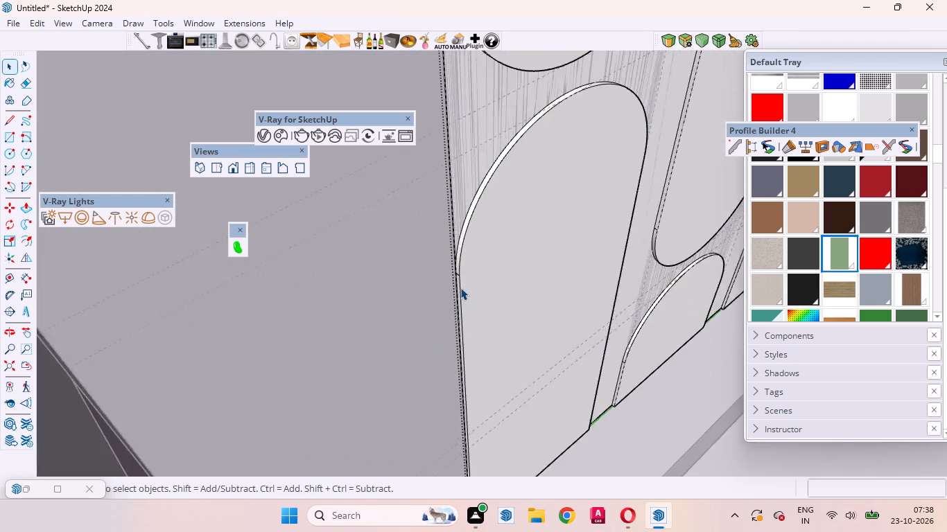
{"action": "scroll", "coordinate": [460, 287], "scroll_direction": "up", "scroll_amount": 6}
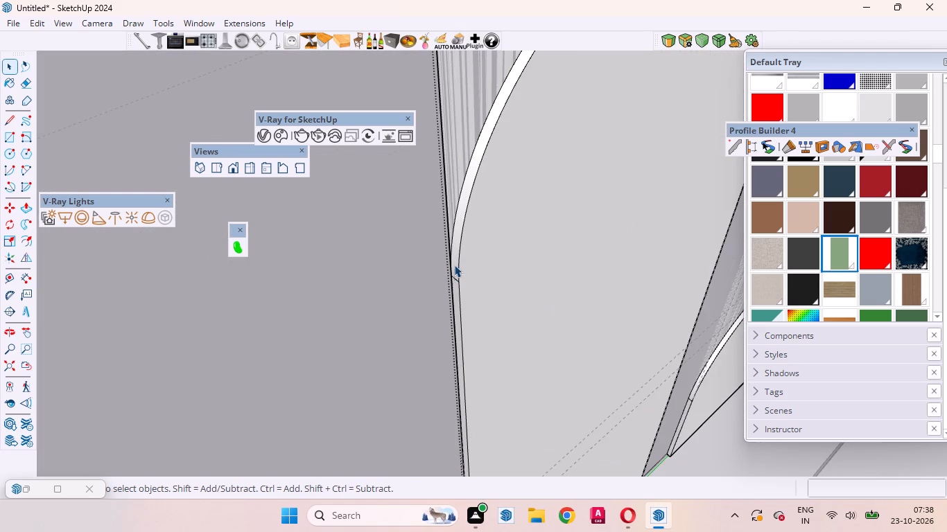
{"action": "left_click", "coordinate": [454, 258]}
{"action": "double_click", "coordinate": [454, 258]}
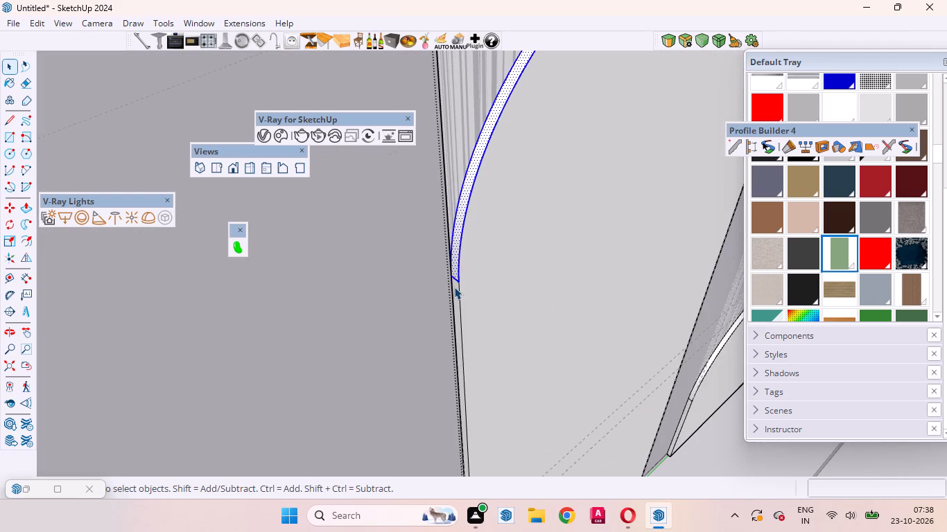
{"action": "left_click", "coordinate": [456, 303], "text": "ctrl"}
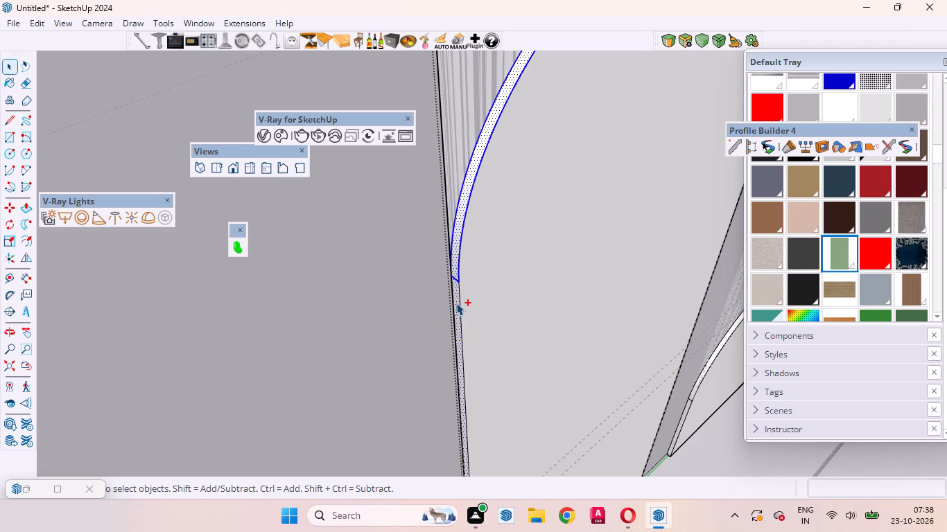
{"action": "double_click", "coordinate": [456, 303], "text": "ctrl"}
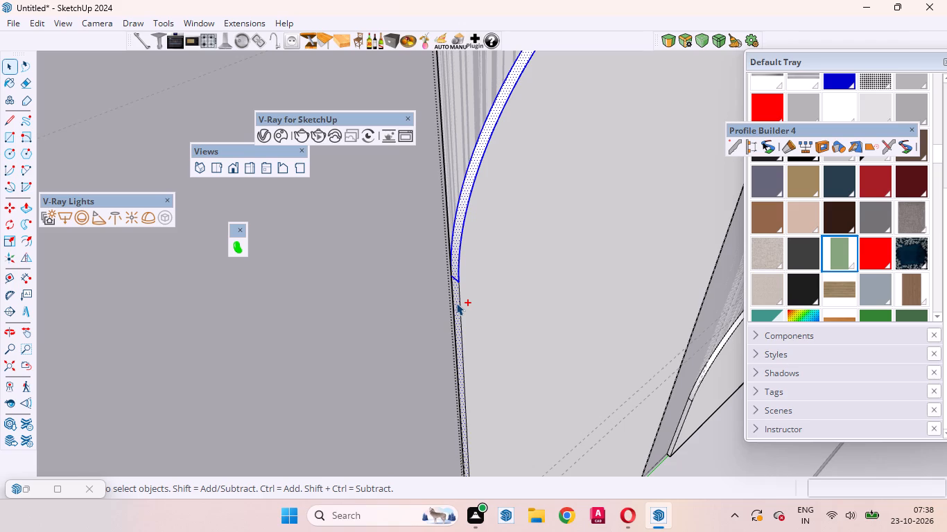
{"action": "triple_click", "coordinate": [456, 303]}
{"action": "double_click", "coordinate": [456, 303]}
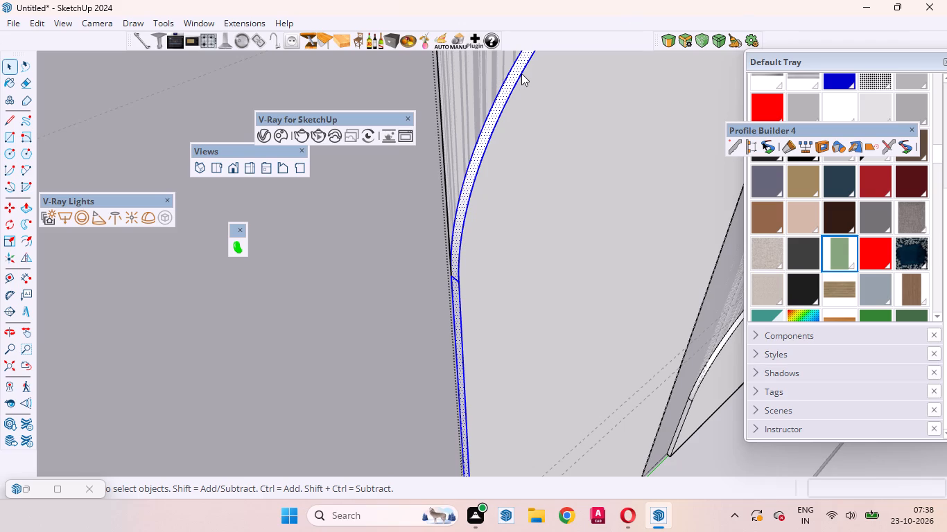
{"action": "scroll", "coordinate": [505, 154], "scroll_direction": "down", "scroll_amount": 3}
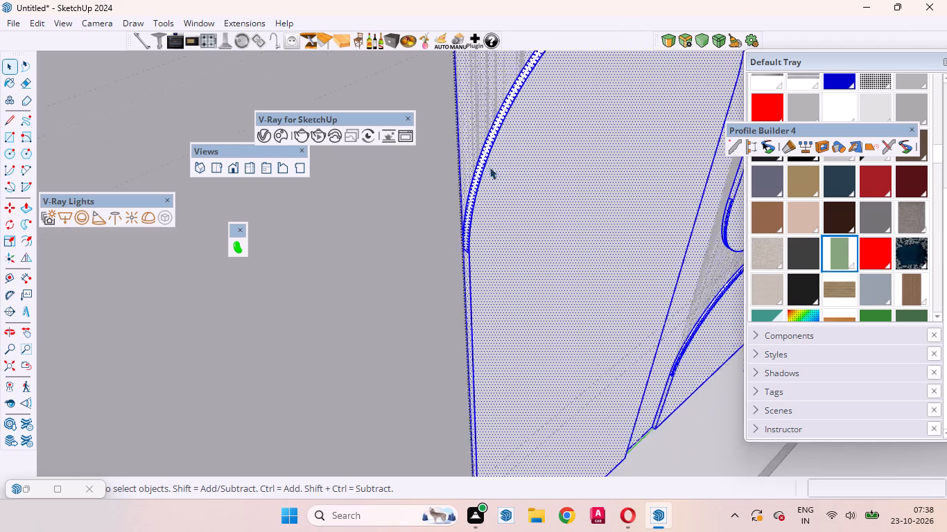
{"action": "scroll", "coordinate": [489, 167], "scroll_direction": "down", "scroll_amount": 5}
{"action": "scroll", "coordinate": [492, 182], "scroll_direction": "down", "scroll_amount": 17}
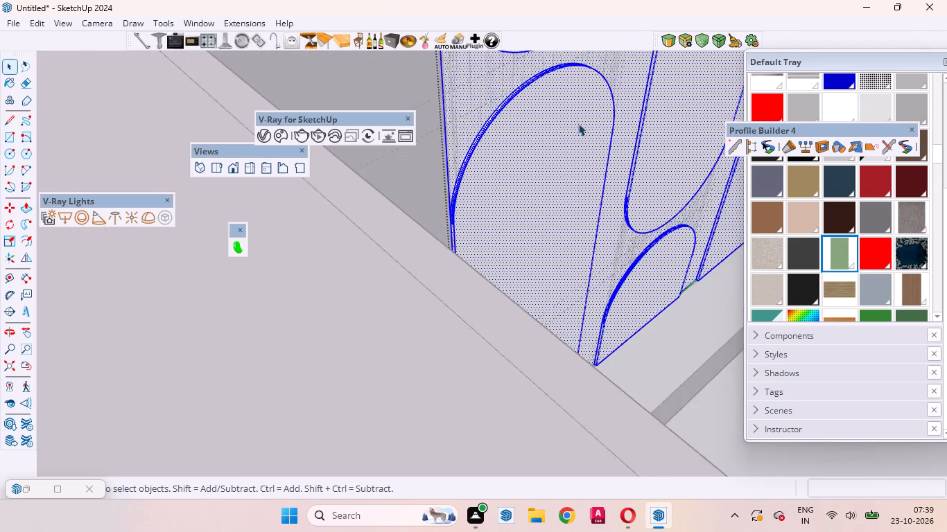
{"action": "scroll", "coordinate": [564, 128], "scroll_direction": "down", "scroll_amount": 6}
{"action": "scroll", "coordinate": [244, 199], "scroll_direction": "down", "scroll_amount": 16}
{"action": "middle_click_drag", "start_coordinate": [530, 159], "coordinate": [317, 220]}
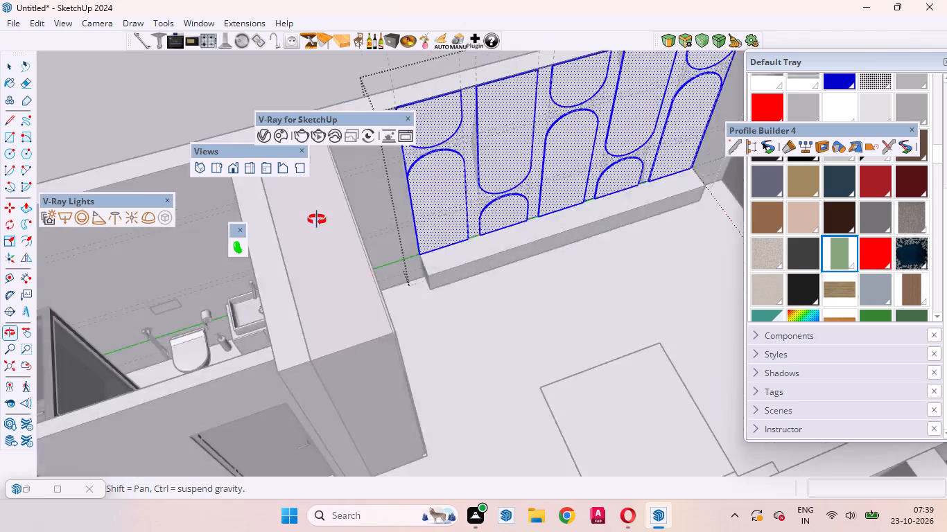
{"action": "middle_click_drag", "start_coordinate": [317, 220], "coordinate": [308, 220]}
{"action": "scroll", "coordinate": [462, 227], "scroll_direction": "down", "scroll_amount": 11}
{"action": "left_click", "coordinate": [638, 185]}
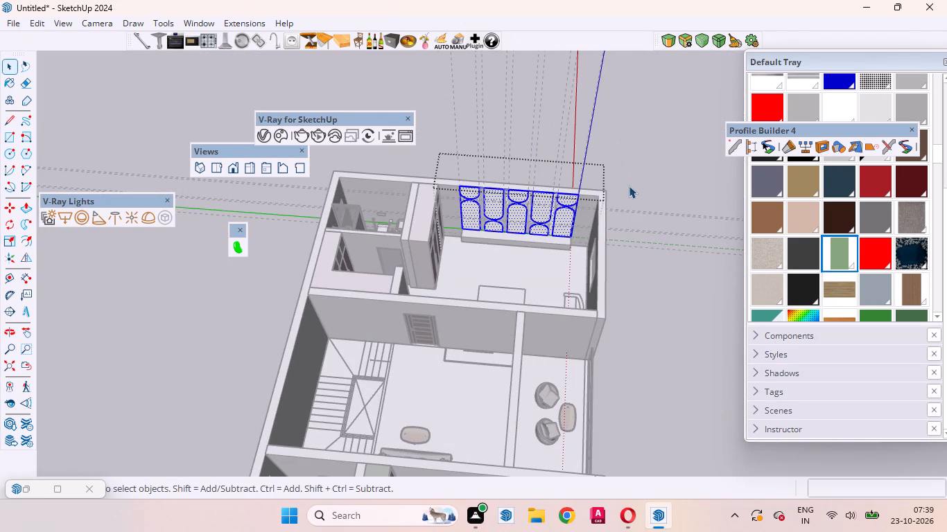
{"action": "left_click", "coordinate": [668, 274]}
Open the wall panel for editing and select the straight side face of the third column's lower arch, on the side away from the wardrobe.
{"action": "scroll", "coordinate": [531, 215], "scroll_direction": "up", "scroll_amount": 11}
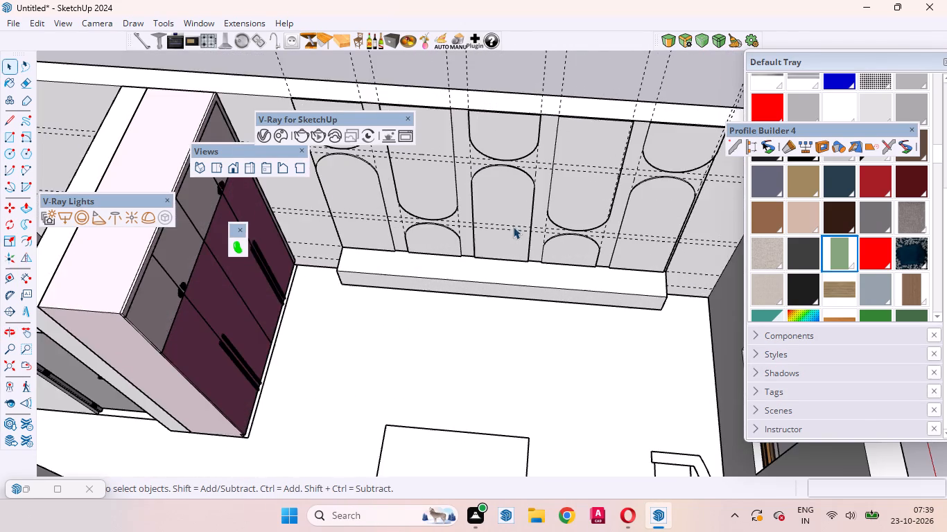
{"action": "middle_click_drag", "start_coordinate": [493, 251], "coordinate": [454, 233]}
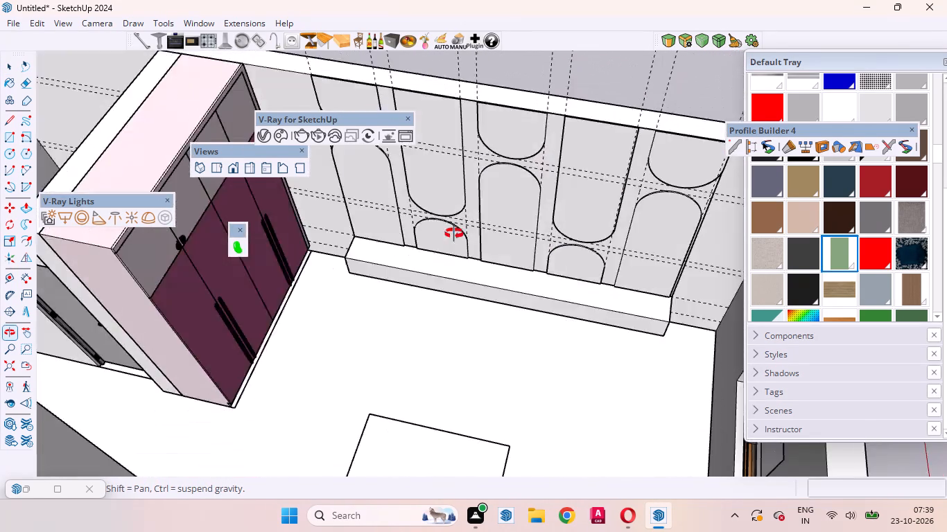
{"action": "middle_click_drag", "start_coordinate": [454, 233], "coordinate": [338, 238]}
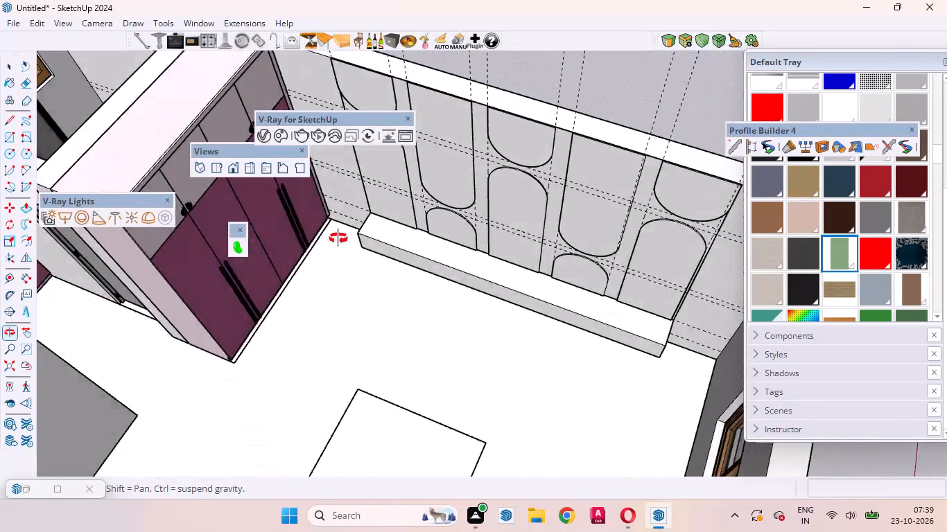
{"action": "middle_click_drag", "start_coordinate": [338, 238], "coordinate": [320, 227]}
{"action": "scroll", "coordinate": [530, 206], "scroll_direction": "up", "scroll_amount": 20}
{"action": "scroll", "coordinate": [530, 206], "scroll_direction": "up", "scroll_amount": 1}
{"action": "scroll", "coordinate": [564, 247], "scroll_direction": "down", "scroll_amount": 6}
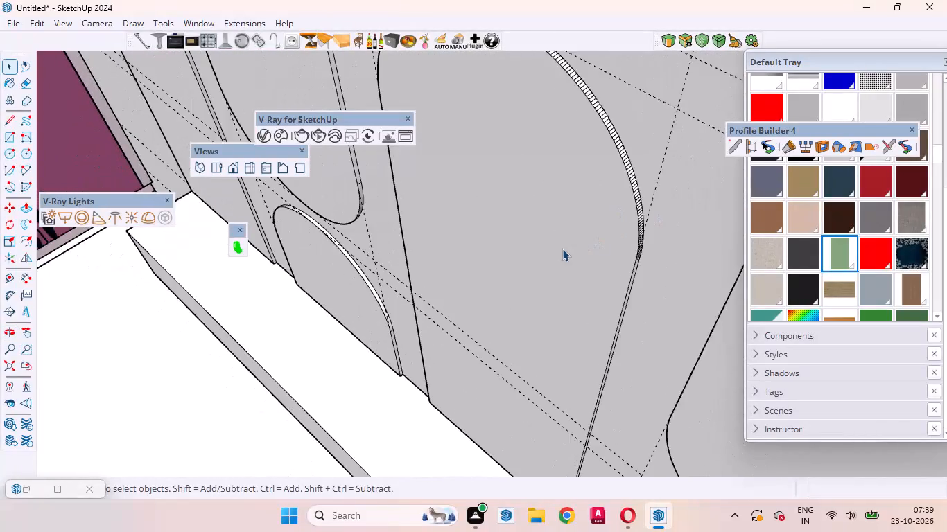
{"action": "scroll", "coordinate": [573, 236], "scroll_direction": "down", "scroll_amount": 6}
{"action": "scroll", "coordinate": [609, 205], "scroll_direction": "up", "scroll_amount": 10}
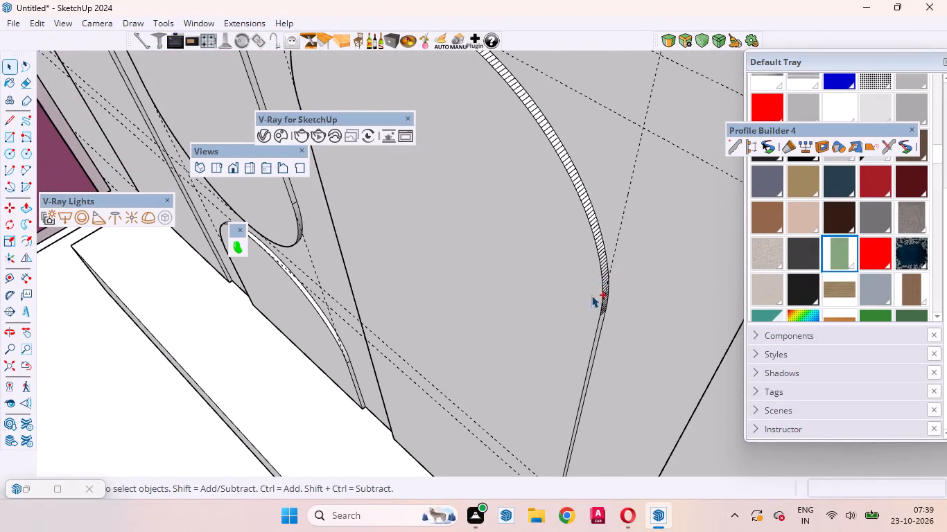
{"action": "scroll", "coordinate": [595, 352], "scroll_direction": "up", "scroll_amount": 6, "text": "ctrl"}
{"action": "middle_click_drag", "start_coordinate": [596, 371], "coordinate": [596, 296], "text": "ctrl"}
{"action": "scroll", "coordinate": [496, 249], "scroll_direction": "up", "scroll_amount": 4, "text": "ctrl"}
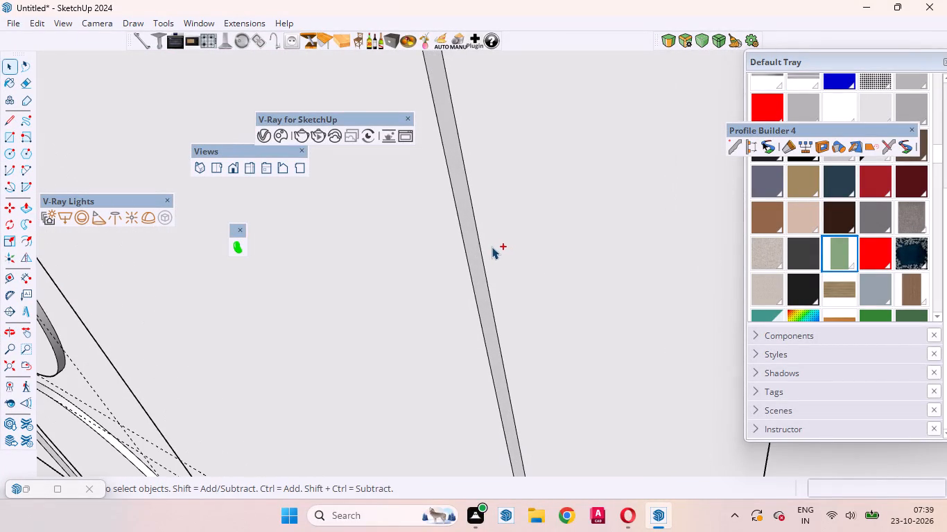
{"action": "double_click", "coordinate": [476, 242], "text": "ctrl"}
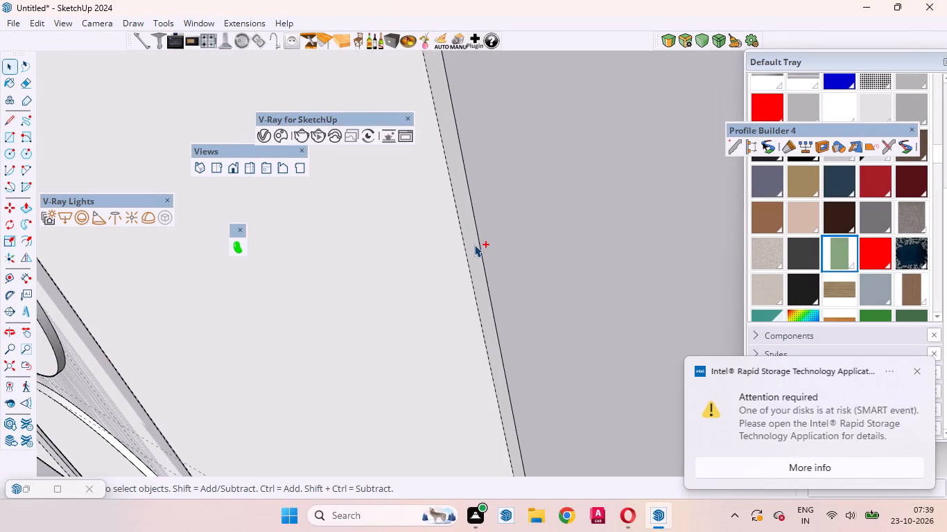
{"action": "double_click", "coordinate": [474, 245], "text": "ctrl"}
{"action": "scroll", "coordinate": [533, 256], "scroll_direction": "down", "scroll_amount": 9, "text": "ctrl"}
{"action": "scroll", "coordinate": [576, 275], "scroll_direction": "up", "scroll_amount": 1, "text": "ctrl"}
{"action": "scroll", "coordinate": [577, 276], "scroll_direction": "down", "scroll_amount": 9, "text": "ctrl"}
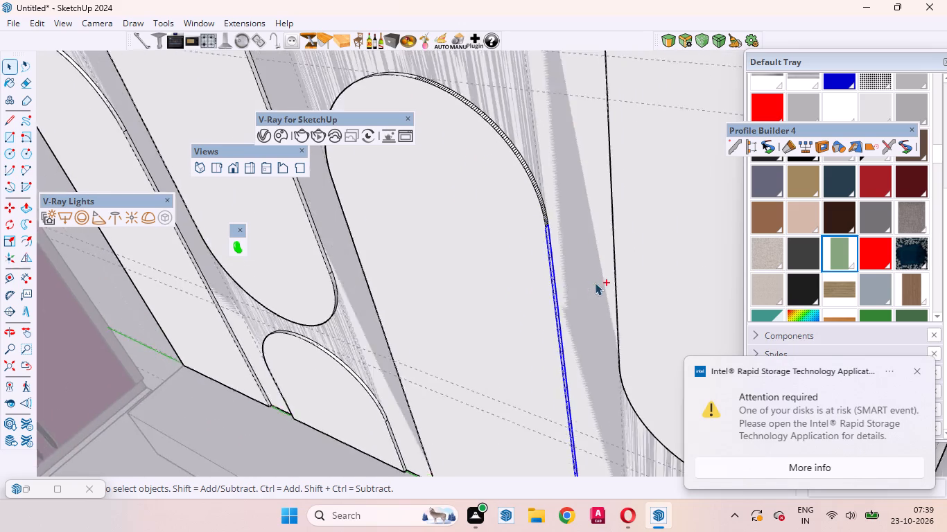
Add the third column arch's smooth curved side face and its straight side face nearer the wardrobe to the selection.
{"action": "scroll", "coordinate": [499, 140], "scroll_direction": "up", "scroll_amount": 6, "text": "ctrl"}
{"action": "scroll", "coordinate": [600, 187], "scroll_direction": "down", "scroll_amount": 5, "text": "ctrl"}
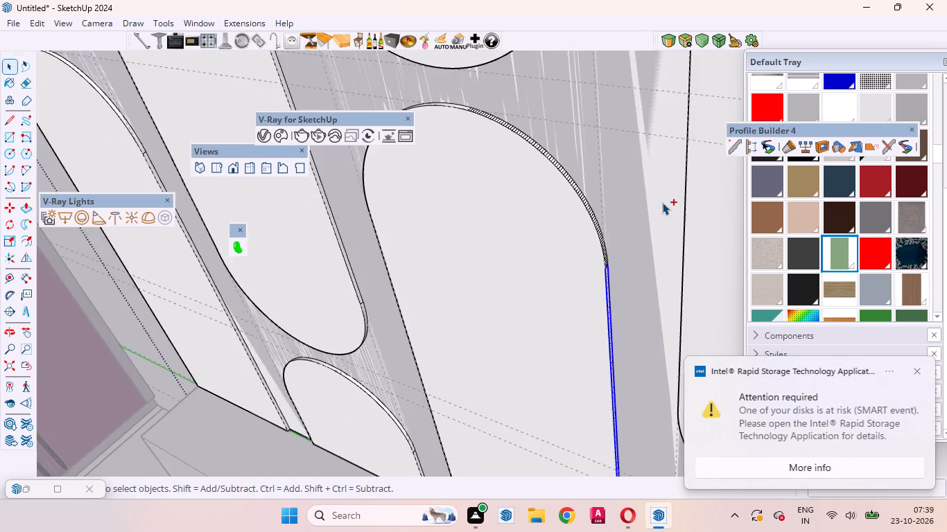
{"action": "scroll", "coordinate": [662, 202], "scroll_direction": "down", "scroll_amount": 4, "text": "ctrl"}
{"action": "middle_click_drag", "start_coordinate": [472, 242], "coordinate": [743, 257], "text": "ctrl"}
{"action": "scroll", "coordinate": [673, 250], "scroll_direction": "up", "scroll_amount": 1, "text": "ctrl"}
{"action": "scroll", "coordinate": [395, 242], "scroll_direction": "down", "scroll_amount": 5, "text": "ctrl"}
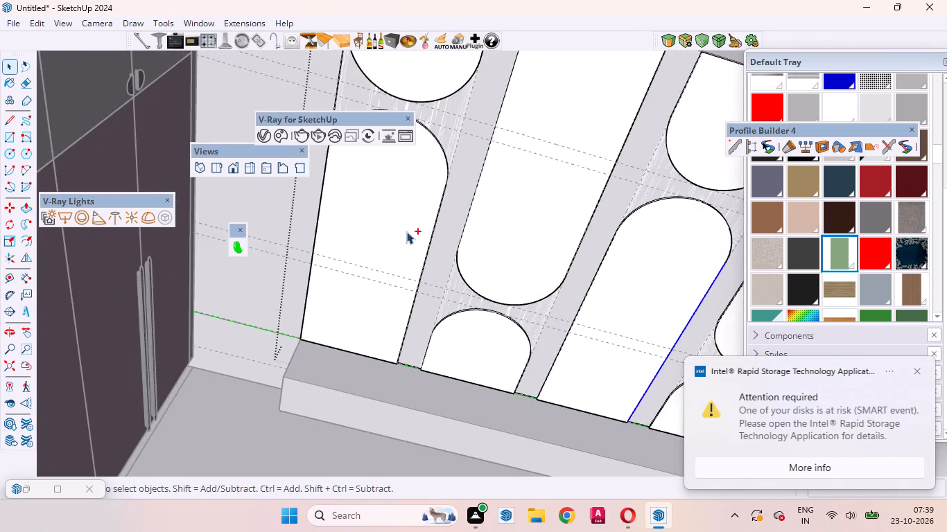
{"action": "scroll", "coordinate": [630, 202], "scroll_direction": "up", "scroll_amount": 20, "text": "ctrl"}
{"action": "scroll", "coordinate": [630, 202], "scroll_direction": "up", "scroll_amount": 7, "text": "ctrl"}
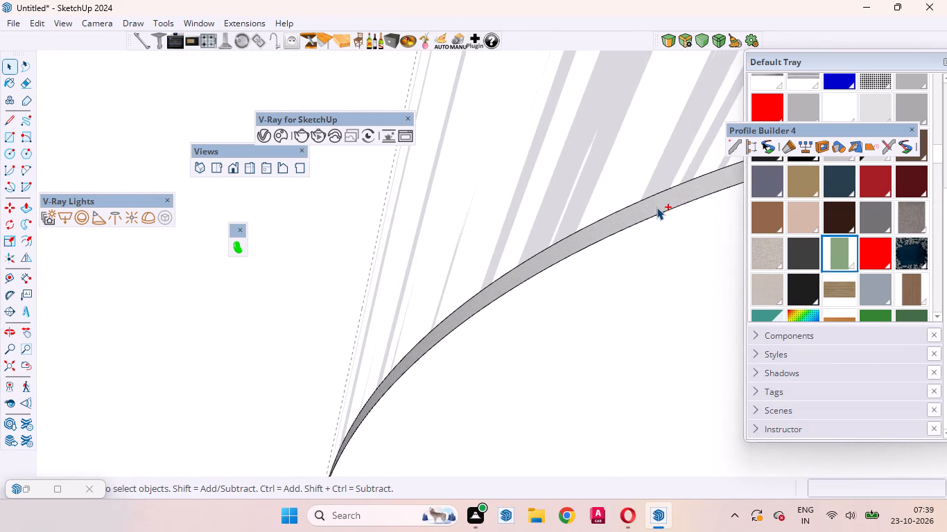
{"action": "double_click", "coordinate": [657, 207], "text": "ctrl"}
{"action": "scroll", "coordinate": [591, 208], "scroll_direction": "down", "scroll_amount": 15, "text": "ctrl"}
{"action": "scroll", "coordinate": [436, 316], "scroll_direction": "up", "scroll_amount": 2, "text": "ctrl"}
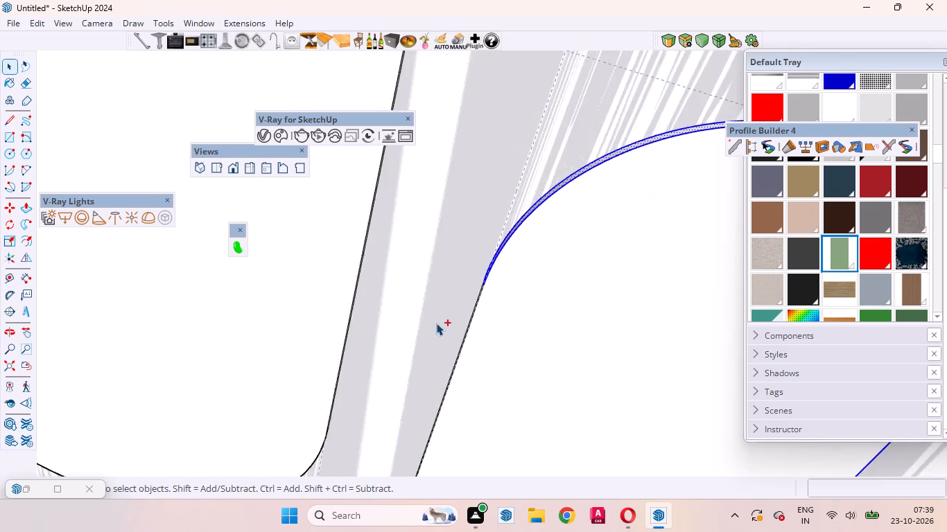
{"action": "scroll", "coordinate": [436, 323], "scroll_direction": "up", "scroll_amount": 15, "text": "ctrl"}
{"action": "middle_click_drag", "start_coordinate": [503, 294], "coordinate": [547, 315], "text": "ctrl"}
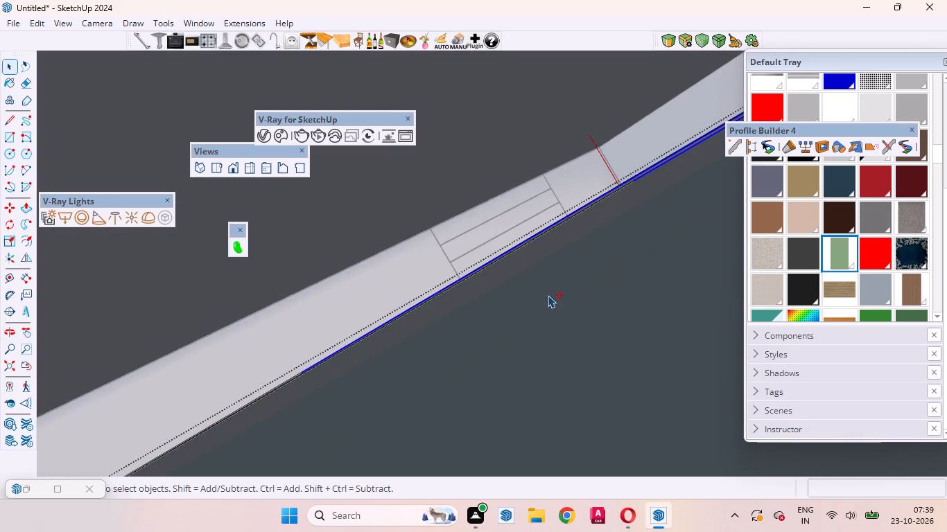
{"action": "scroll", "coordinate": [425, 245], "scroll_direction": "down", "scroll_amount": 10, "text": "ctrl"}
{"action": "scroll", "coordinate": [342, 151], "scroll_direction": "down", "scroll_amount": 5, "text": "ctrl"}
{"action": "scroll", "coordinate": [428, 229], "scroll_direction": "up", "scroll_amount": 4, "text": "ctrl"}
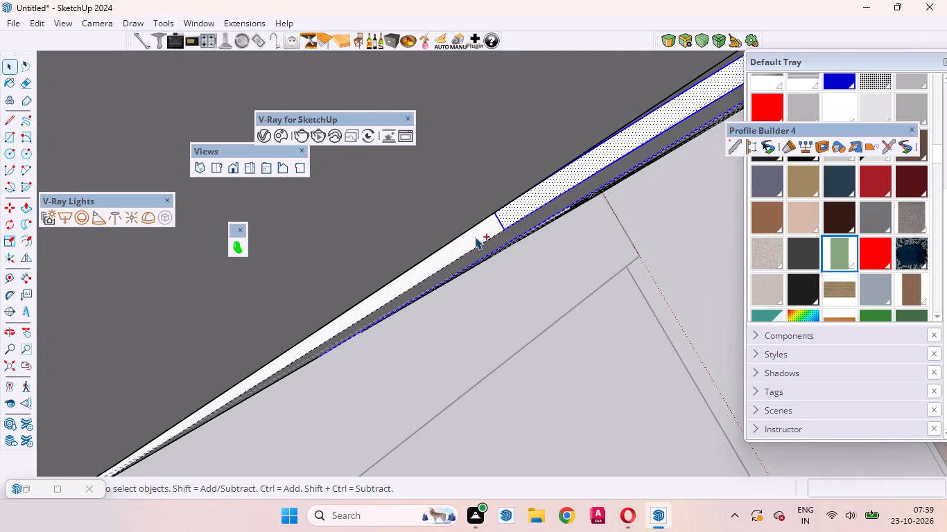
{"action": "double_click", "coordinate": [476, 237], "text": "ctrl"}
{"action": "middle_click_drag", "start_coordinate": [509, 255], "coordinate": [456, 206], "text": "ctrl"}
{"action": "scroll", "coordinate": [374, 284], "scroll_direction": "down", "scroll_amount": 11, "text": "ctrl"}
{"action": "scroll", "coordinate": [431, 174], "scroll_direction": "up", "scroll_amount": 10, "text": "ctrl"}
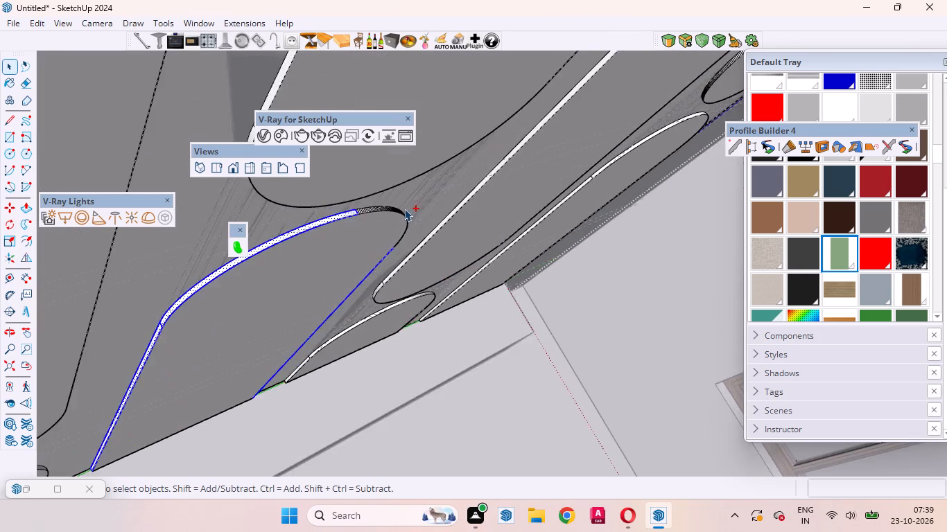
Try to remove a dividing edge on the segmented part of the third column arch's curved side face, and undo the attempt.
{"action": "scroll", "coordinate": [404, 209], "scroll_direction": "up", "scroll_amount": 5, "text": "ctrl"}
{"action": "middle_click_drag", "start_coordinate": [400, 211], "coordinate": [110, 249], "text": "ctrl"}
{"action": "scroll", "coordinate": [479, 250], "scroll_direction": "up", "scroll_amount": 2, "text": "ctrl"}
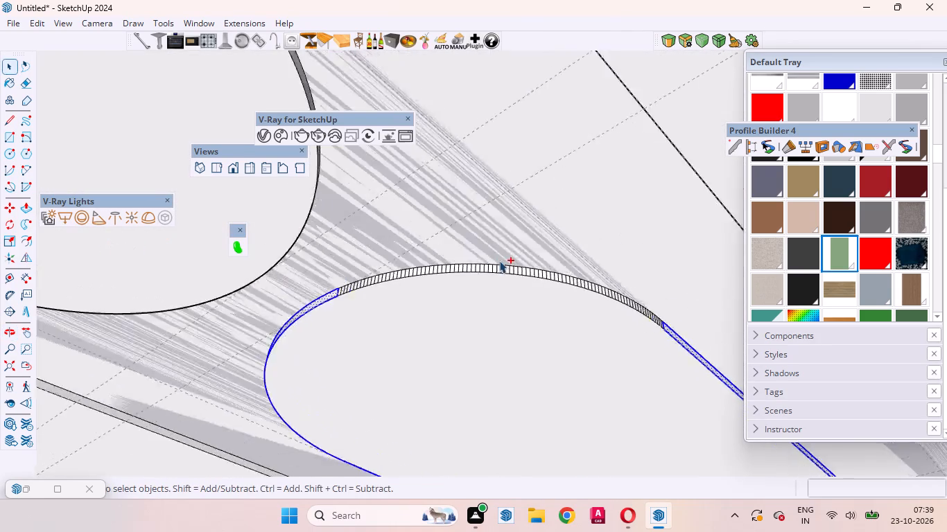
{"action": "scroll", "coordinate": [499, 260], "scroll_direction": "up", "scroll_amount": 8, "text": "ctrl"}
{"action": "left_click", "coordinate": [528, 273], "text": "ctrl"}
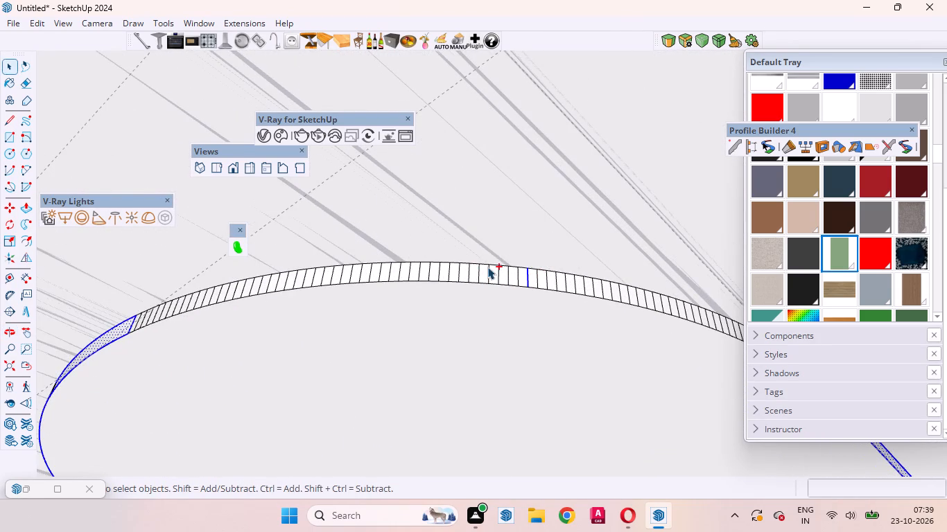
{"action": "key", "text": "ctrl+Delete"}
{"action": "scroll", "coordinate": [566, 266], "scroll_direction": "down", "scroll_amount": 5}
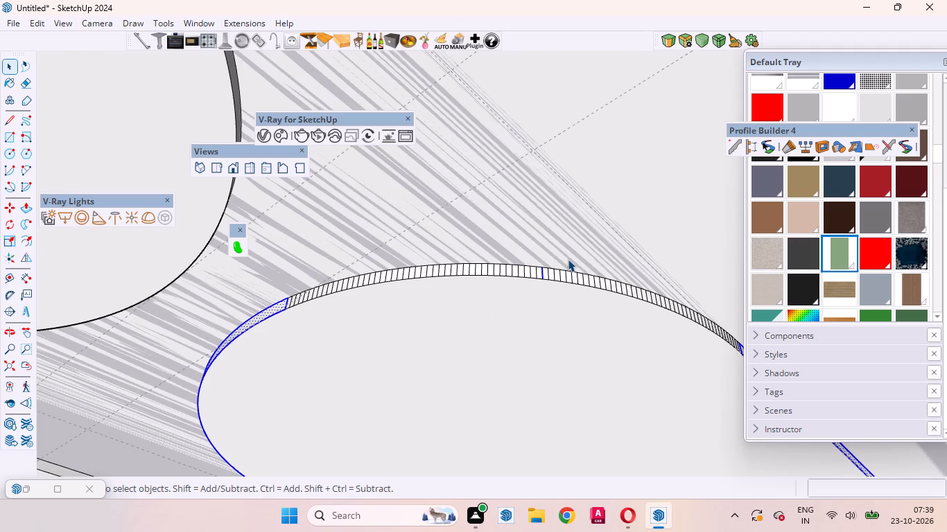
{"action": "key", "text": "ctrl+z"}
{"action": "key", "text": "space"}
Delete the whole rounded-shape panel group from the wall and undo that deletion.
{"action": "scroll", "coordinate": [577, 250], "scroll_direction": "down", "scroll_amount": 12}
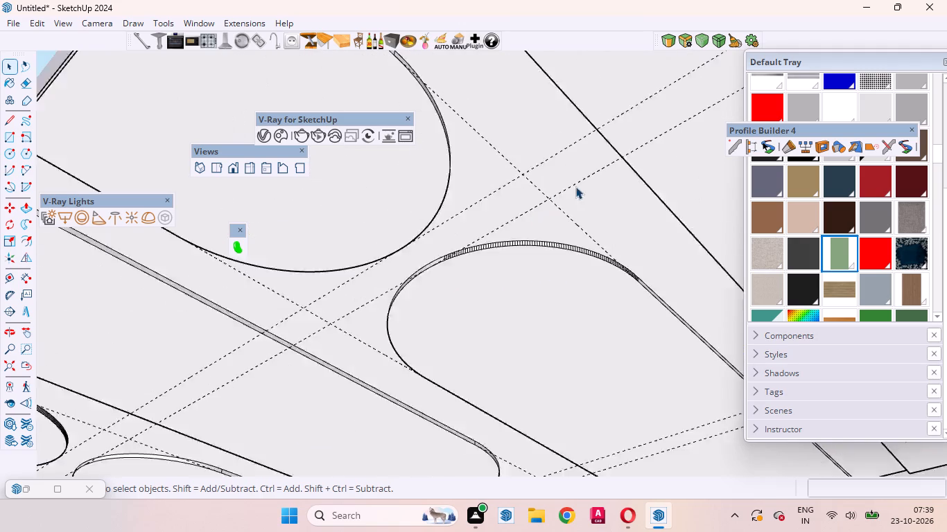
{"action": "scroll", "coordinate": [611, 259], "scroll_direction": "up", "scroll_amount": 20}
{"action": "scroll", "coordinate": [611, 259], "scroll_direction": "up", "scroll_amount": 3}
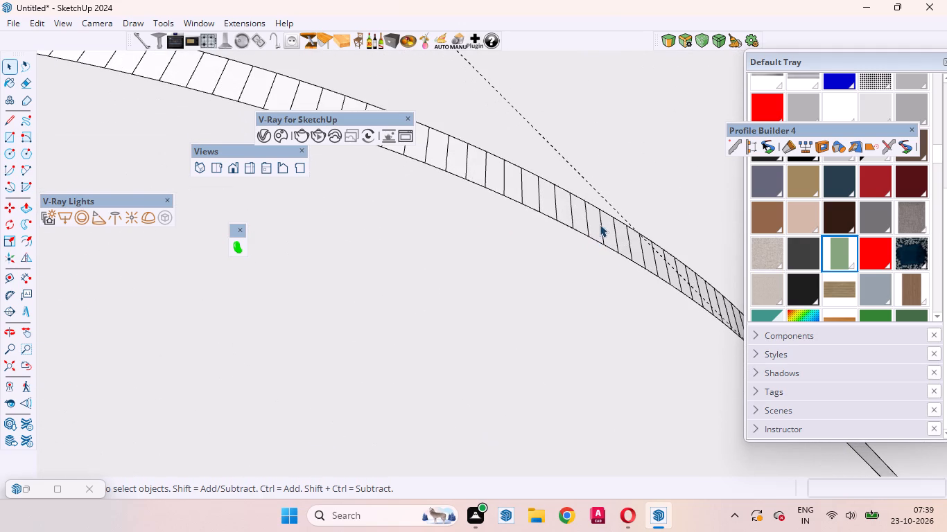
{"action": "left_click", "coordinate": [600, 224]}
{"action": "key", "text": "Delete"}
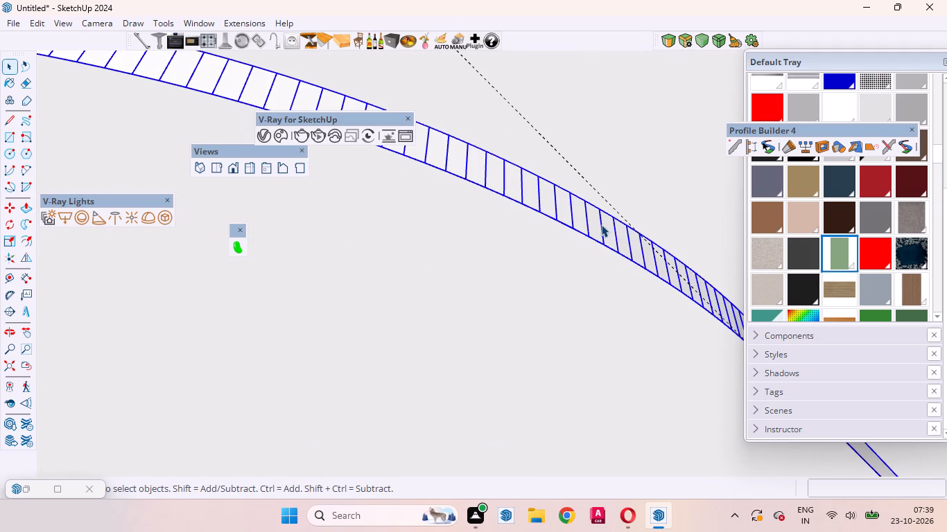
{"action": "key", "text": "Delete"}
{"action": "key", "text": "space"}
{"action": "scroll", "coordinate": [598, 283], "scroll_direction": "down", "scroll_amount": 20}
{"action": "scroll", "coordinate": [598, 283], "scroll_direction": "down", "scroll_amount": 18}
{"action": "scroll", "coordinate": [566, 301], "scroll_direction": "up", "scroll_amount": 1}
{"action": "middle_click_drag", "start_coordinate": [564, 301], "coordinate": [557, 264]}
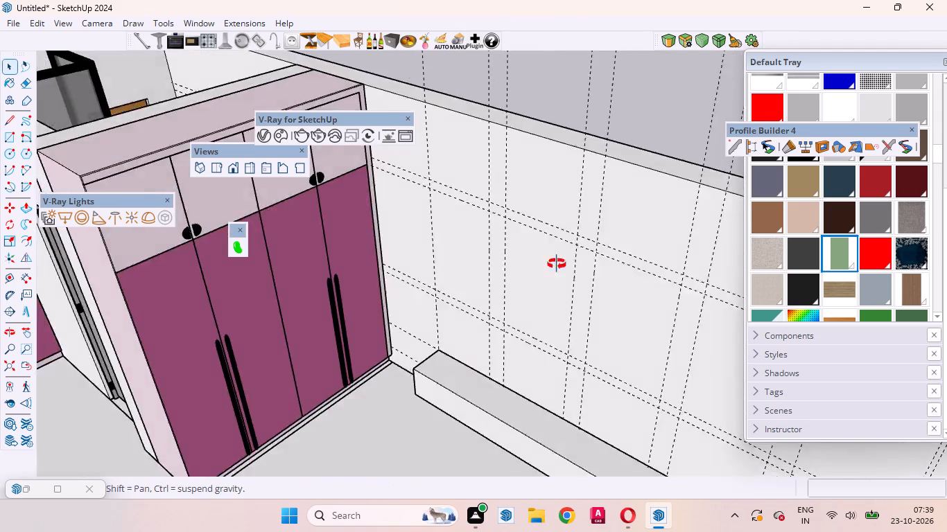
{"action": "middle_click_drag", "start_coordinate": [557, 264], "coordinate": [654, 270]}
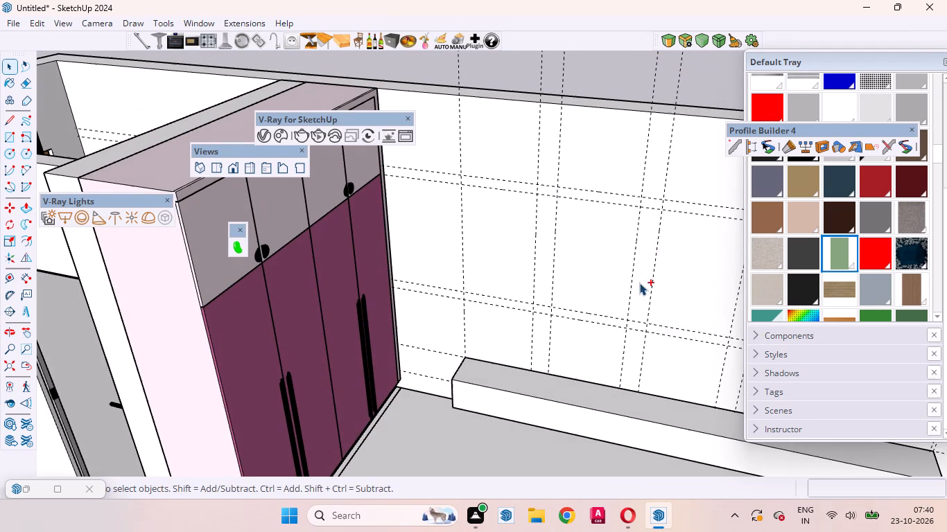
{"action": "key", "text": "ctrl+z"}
Examine the rounded shapes' side faces across the wall panel, especially the fourth and fifth columns, from several angles.
{"action": "scroll", "coordinate": [551, 271], "scroll_direction": "down", "scroll_amount": 5}
{"action": "scroll", "coordinate": [492, 271], "scroll_direction": "up", "scroll_amount": 1}
{"action": "scroll", "coordinate": [488, 271], "scroll_direction": "down", "scroll_amount": 5}
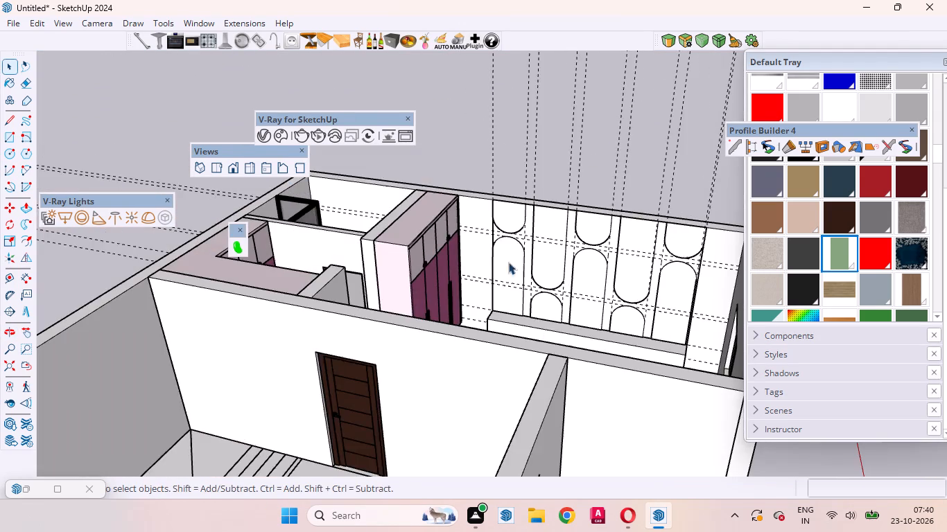
{"action": "scroll", "coordinate": [733, 266], "scroll_direction": "up", "scroll_amount": 20}
{"action": "scroll", "coordinate": [733, 266], "scroll_direction": "up", "scroll_amount": 1}
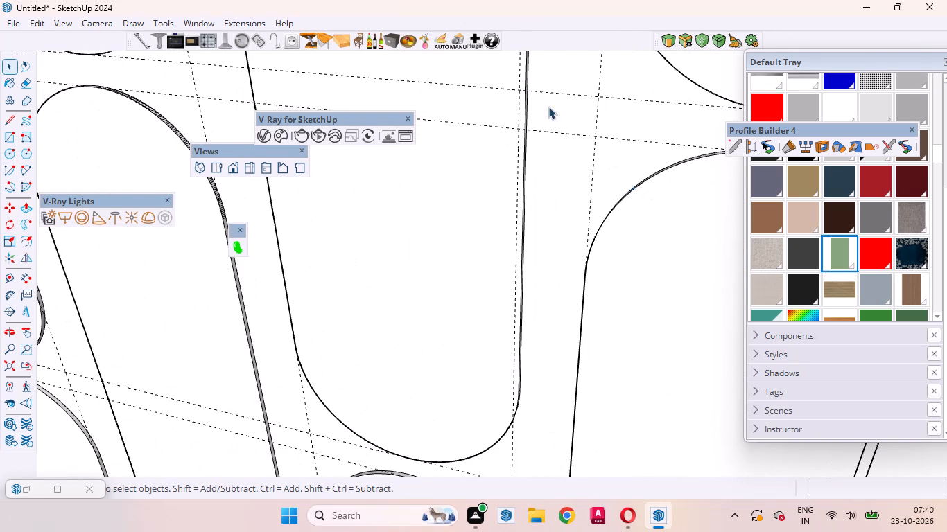
{"action": "right_click", "coordinate": [607, 19]}
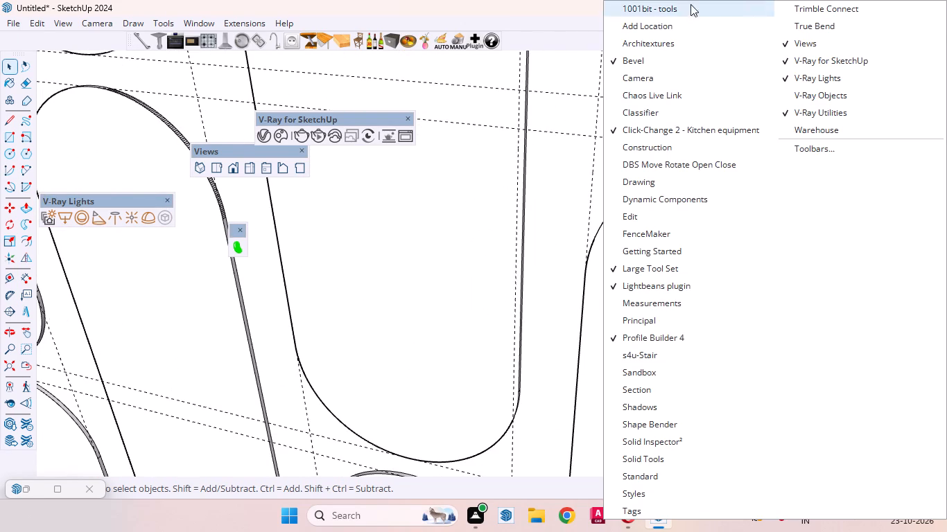
{"action": "left_click", "coordinate": [521, 22]}
{"action": "scroll", "coordinate": [461, 245], "scroll_direction": "down", "scroll_amount": 14}
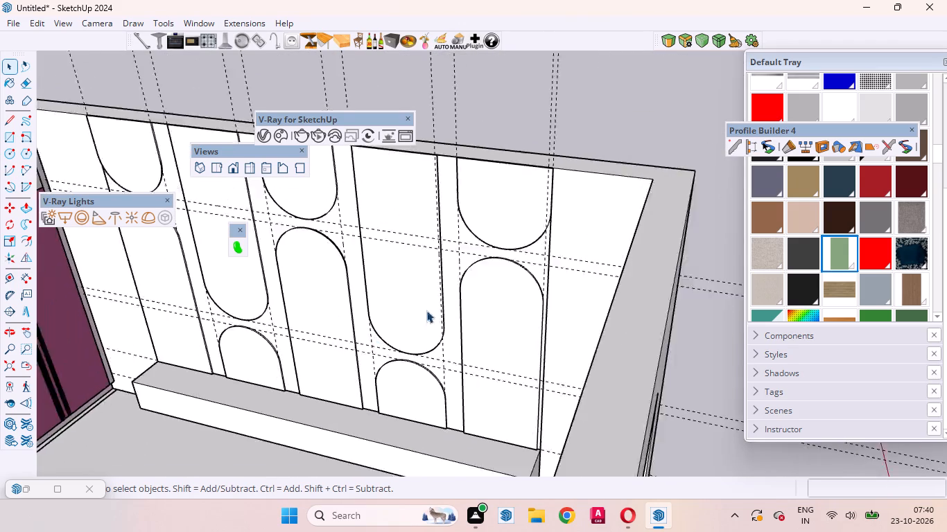
{"action": "scroll", "coordinate": [495, 272], "scroll_direction": "up", "scroll_amount": 18}
{"action": "middle_click_drag", "start_coordinate": [552, 201], "coordinate": [458, 201]}
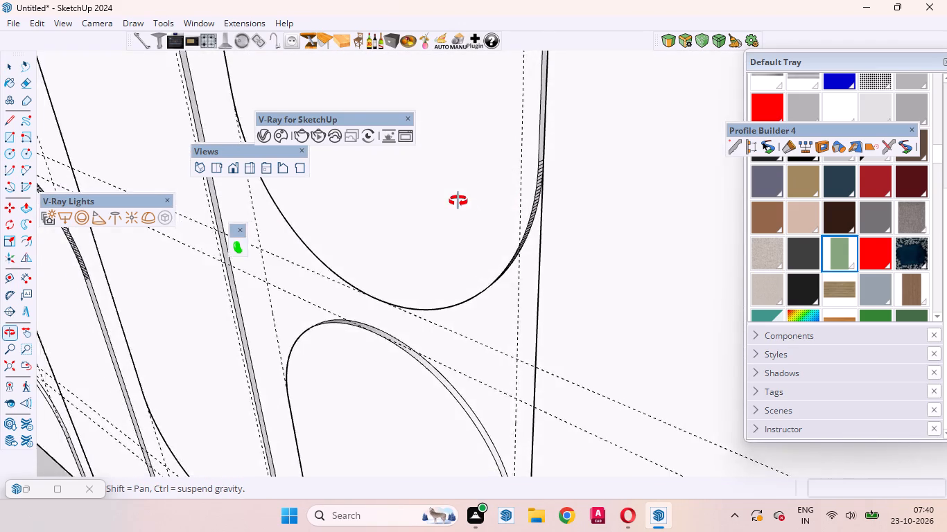
{"action": "middle_click_drag", "start_coordinate": [458, 201], "coordinate": [581, 326]}
{"action": "scroll", "coordinate": [588, 317], "scroll_direction": "up", "scroll_amount": 1}
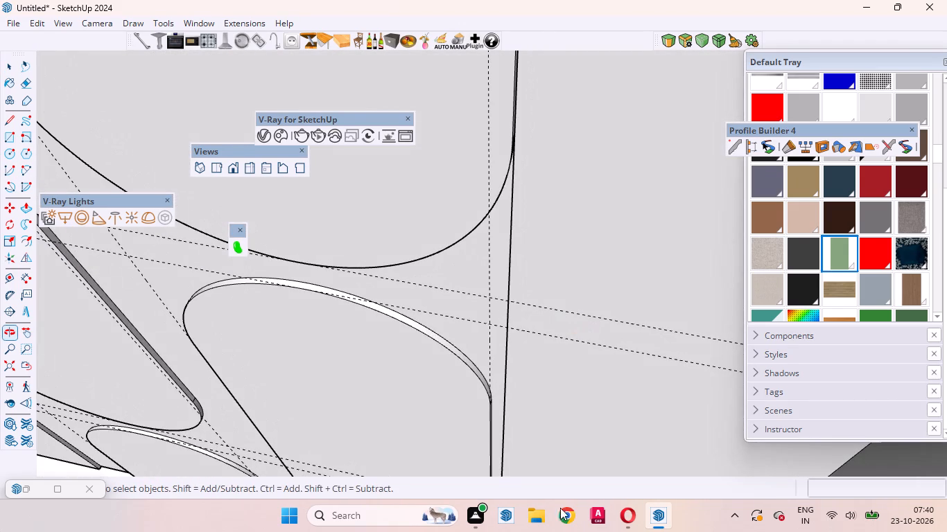
{"action": "scroll", "coordinate": [625, 288], "scroll_direction": "down", "scroll_amount": 10}
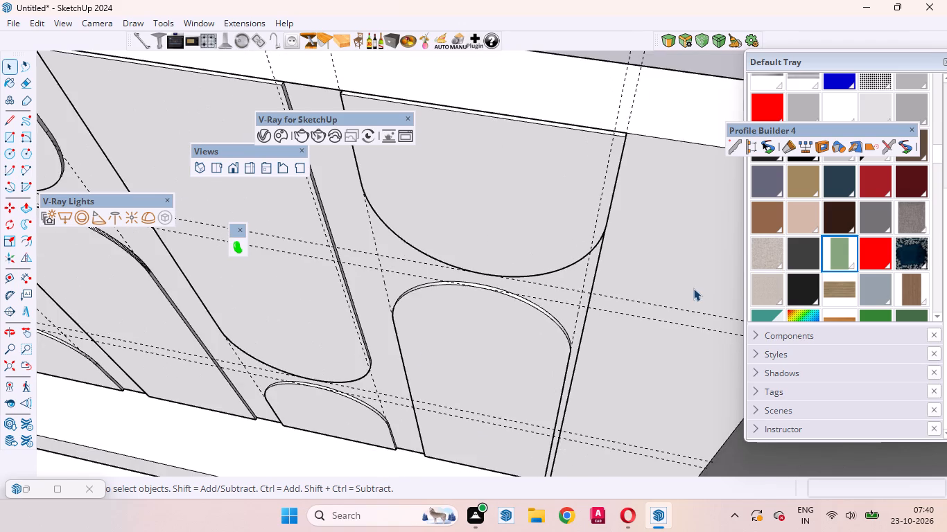
{"action": "scroll", "coordinate": [657, 211], "scroll_direction": "up", "scroll_amount": 10}
{"action": "scroll", "coordinate": [700, 226], "scroll_direction": "down", "scroll_amount": 6}
{"action": "middle_click_drag", "start_coordinate": [671, 256], "coordinate": [619, 174]}
{"action": "scroll", "coordinate": [670, 256], "scroll_direction": "up", "scroll_amount": 1}
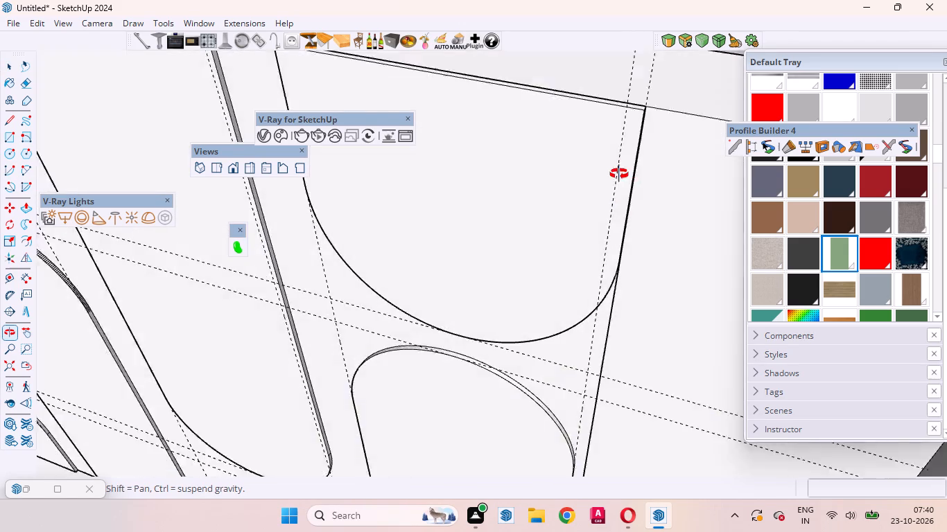
{"action": "middle_click_drag", "start_coordinate": [619, 174], "coordinate": [464, 94]}
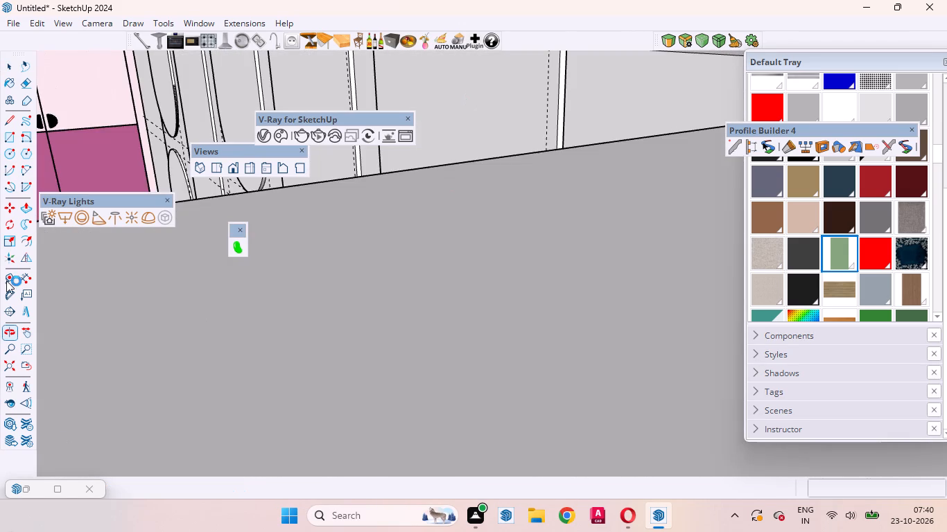
{"action": "scroll", "coordinate": [657, 200], "scroll_direction": "down", "scroll_amount": 5}
{"action": "scroll", "coordinate": [706, 229], "scroll_direction": "down", "scroll_amount": 6}
{"action": "scroll", "coordinate": [440, 145], "scroll_direction": "down", "scroll_amount": 6}
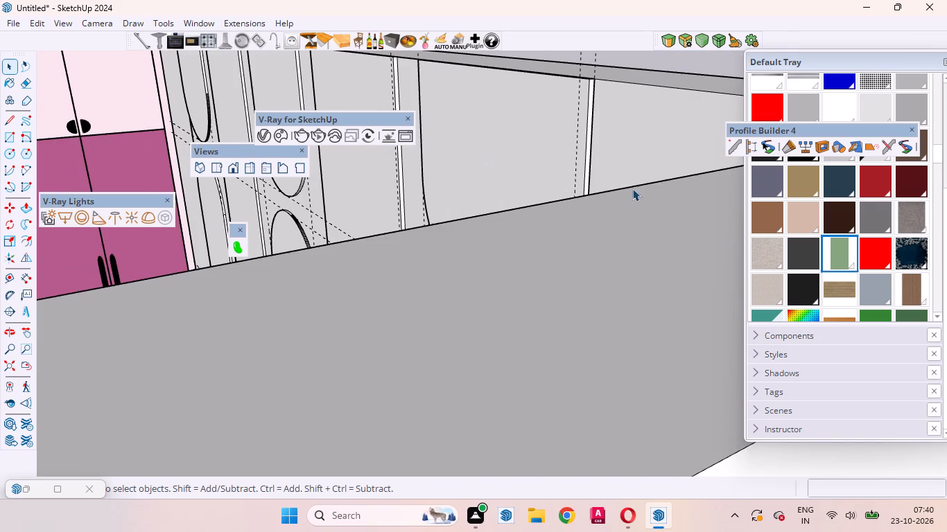
Examine the curved side faces of the rounded shapes in the column farthest from the pink wardrobe.
{"action": "middle_click_drag", "start_coordinate": [539, 278], "coordinate": [702, 398]}
{"action": "scroll", "coordinate": [663, 345], "scroll_direction": "down", "scroll_amount": 5}
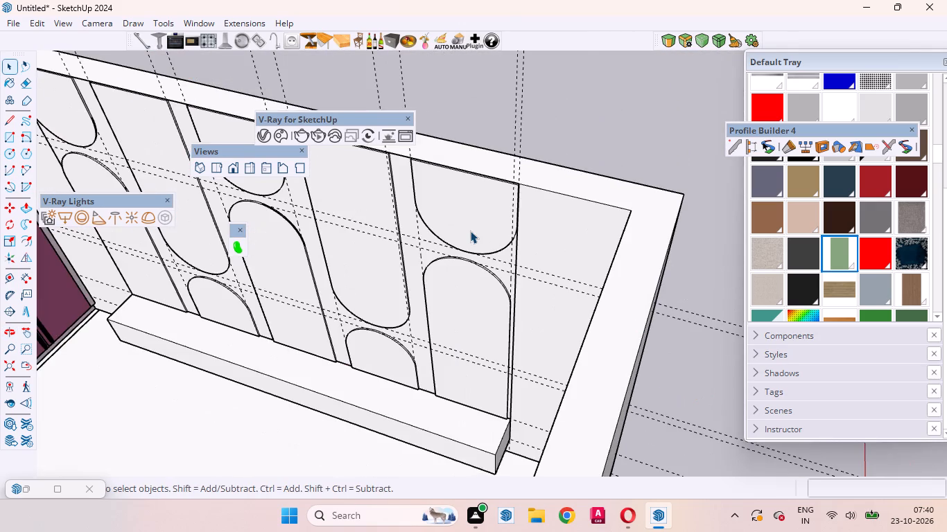
{"action": "scroll", "coordinate": [644, 330], "scroll_direction": "down", "scroll_amount": 5}
{"action": "scroll", "coordinate": [458, 213], "scroll_direction": "up", "scroll_amount": 13}
{"action": "middle_click_drag", "start_coordinate": [634, 355], "coordinate": [600, 131]}
{"action": "scroll", "coordinate": [527, 170], "scroll_direction": "down", "scroll_amount": 4}
{"action": "middle_click_drag", "start_coordinate": [525, 151], "coordinate": [564, 333]}
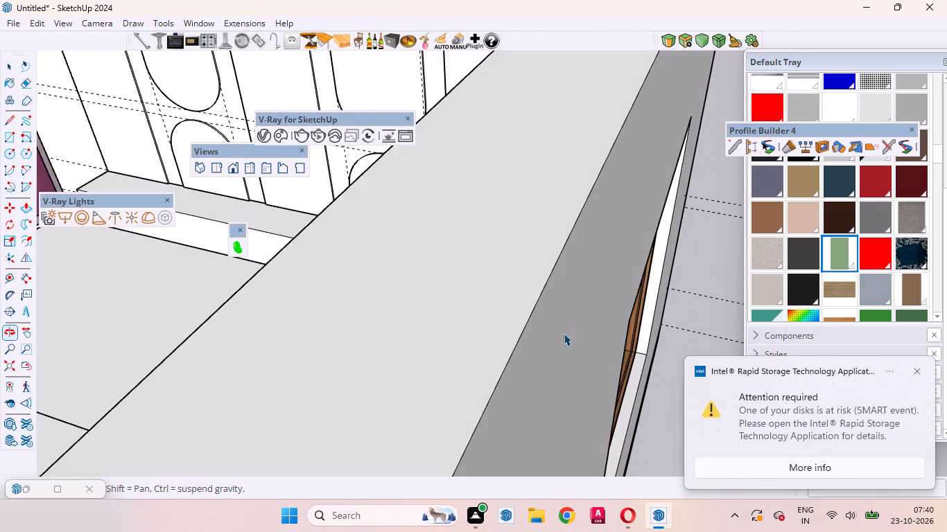
{"action": "scroll", "coordinate": [612, 314], "scroll_direction": "down", "scroll_amount": 12}
{"action": "scroll", "coordinate": [623, 184], "scroll_direction": "up", "scroll_amount": 14}
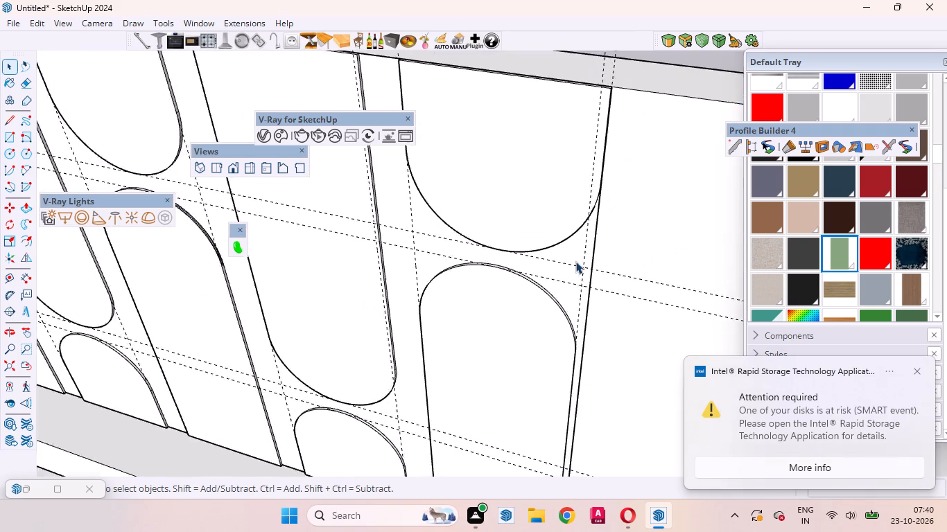
{"action": "scroll", "coordinate": [575, 261], "scroll_direction": "up", "scroll_amount": 6}
{"action": "middle_click_drag", "start_coordinate": [573, 256], "coordinate": [529, 57]}
{"action": "scroll", "coordinate": [528, 59], "scroll_direction": "up", "scroll_amount": 2}
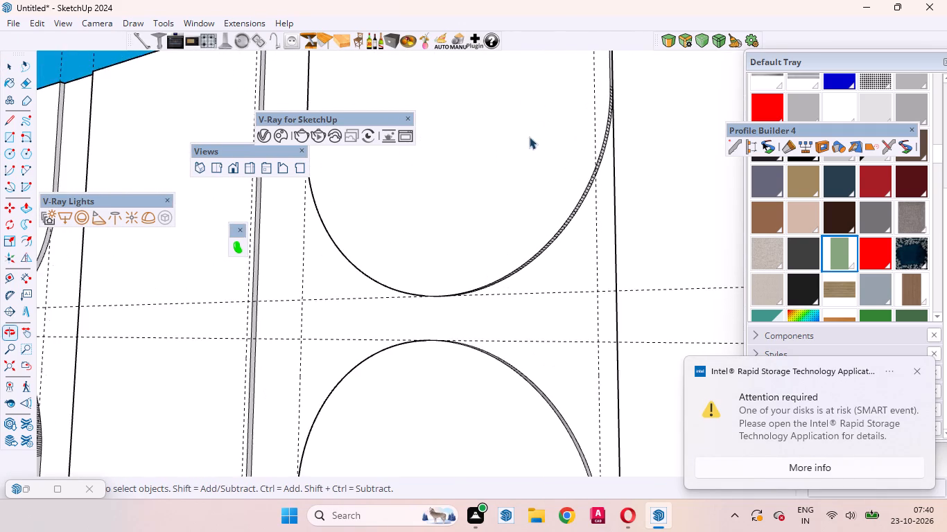
{"action": "scroll", "coordinate": [529, 136], "scroll_direction": "up", "scroll_amount": 4}
{"action": "scroll", "coordinate": [626, 190], "scroll_direction": "up", "scroll_amount": 4}
{"action": "scroll", "coordinate": [636, 188], "scroll_direction": "down", "scroll_amount": 10}
{"action": "scroll", "coordinate": [622, 244], "scroll_direction": "up", "scroll_amount": 6}
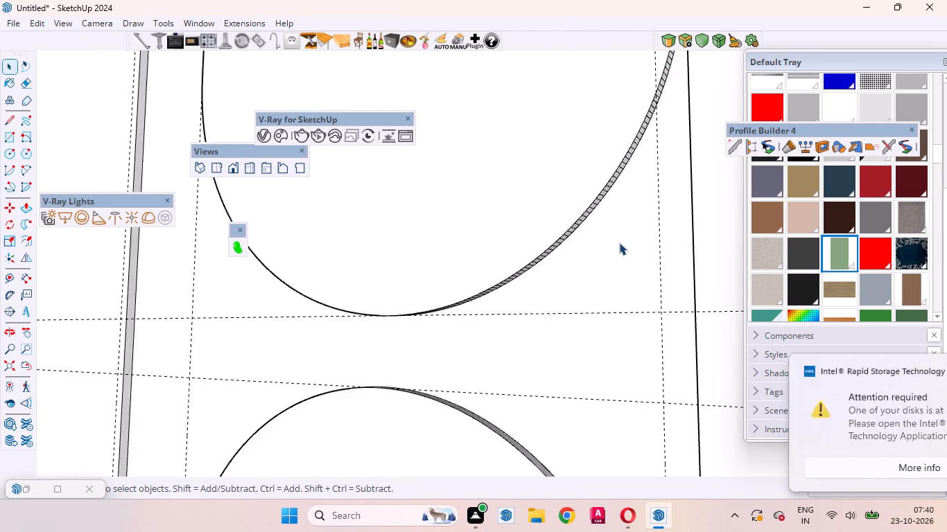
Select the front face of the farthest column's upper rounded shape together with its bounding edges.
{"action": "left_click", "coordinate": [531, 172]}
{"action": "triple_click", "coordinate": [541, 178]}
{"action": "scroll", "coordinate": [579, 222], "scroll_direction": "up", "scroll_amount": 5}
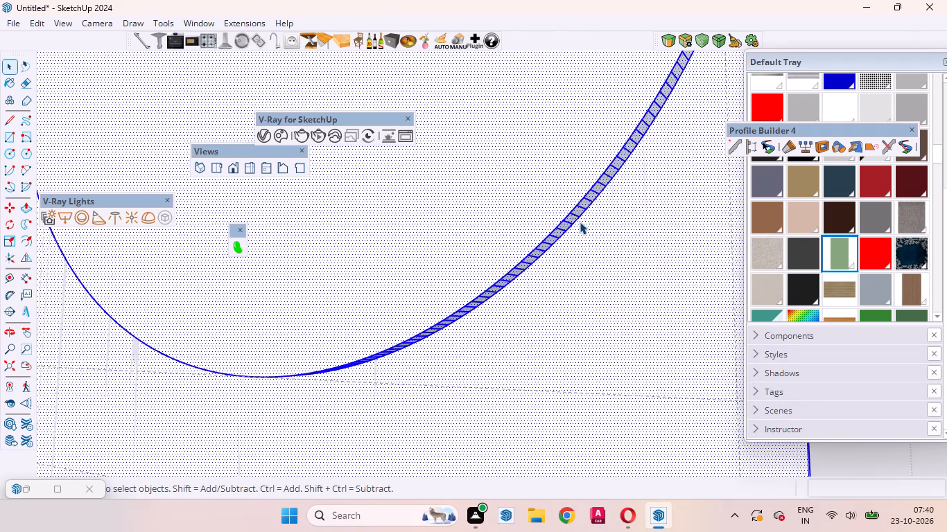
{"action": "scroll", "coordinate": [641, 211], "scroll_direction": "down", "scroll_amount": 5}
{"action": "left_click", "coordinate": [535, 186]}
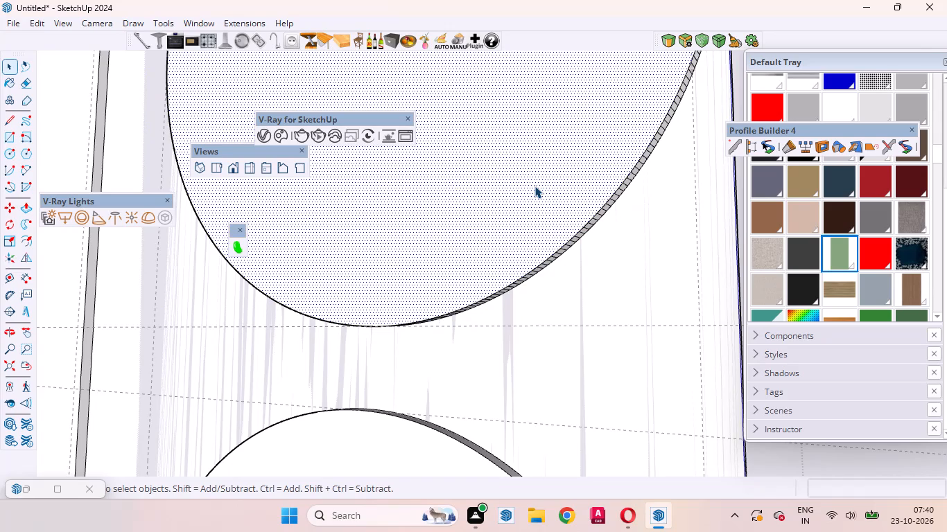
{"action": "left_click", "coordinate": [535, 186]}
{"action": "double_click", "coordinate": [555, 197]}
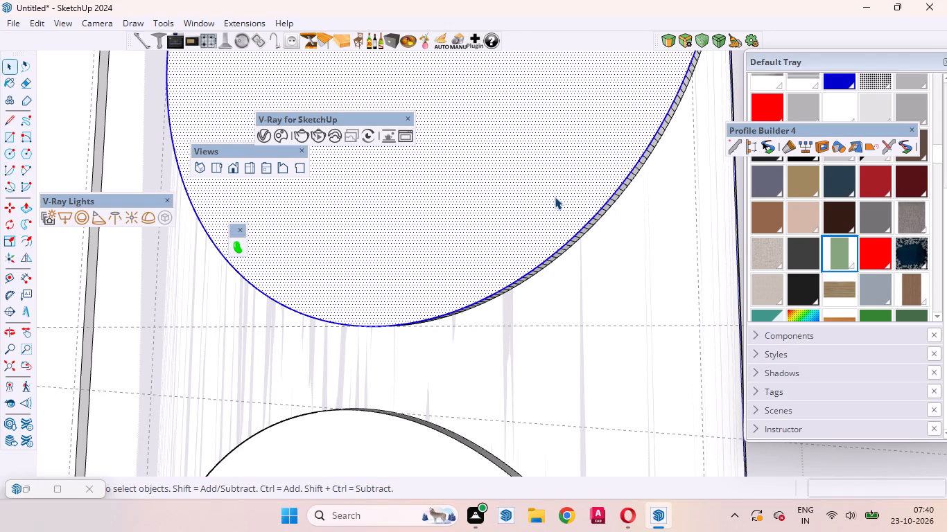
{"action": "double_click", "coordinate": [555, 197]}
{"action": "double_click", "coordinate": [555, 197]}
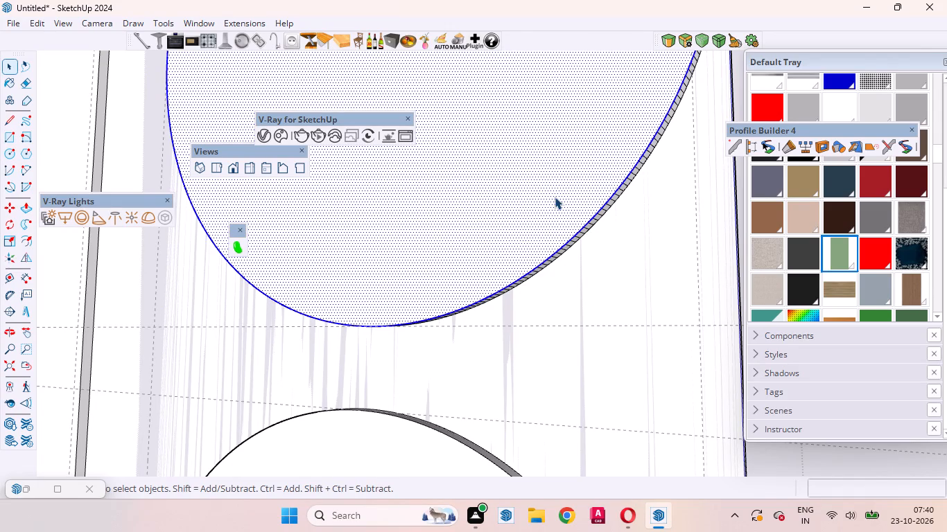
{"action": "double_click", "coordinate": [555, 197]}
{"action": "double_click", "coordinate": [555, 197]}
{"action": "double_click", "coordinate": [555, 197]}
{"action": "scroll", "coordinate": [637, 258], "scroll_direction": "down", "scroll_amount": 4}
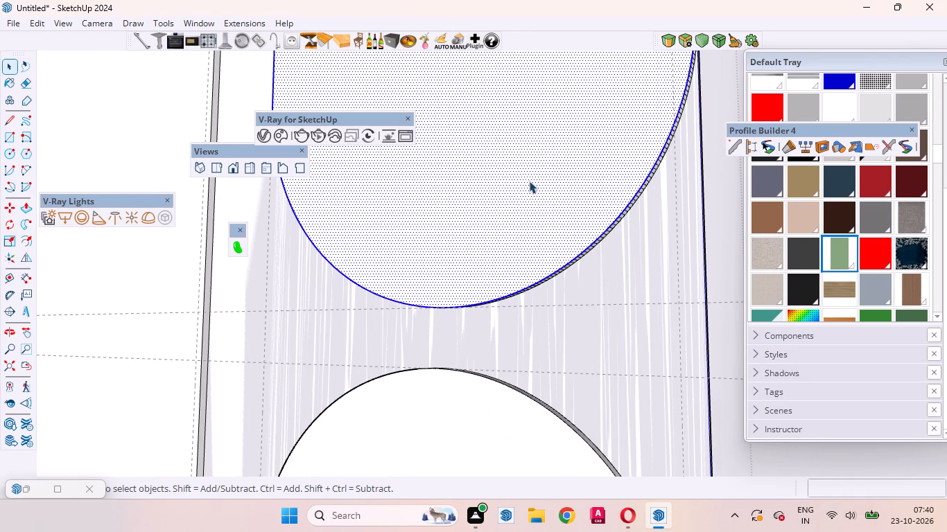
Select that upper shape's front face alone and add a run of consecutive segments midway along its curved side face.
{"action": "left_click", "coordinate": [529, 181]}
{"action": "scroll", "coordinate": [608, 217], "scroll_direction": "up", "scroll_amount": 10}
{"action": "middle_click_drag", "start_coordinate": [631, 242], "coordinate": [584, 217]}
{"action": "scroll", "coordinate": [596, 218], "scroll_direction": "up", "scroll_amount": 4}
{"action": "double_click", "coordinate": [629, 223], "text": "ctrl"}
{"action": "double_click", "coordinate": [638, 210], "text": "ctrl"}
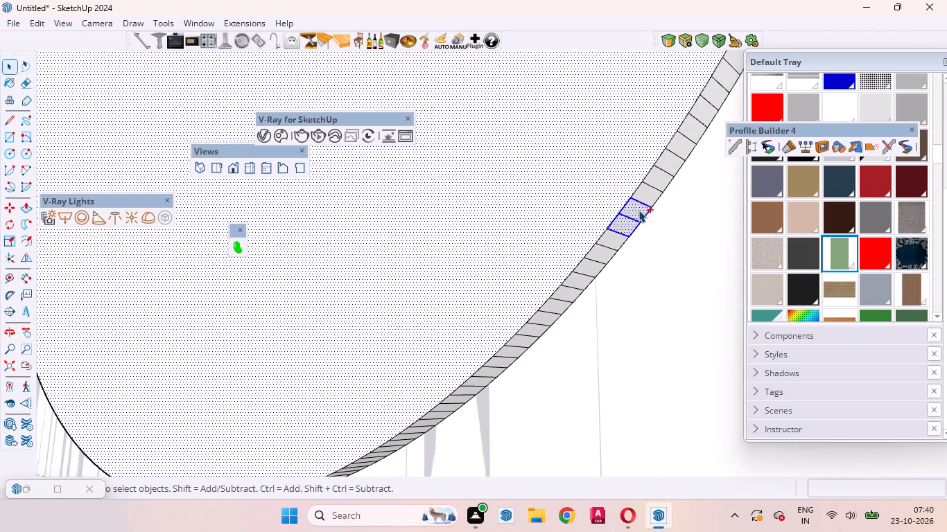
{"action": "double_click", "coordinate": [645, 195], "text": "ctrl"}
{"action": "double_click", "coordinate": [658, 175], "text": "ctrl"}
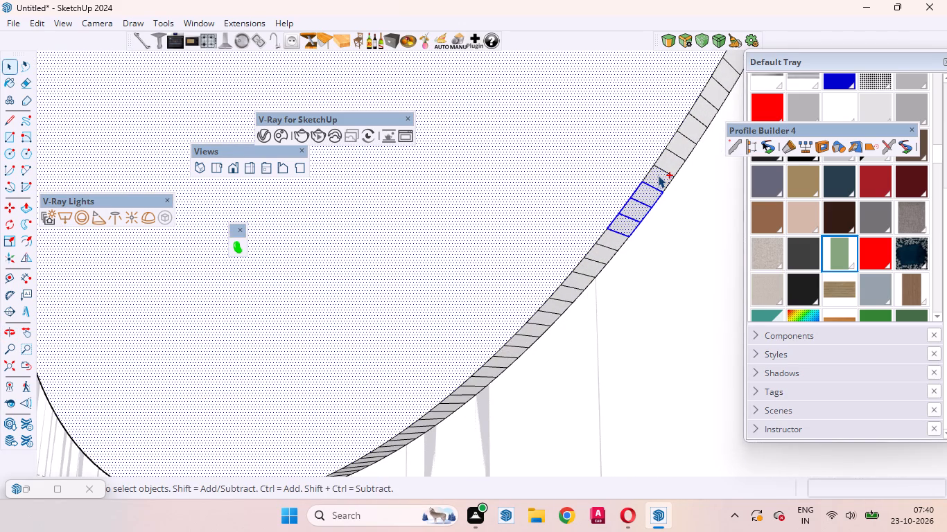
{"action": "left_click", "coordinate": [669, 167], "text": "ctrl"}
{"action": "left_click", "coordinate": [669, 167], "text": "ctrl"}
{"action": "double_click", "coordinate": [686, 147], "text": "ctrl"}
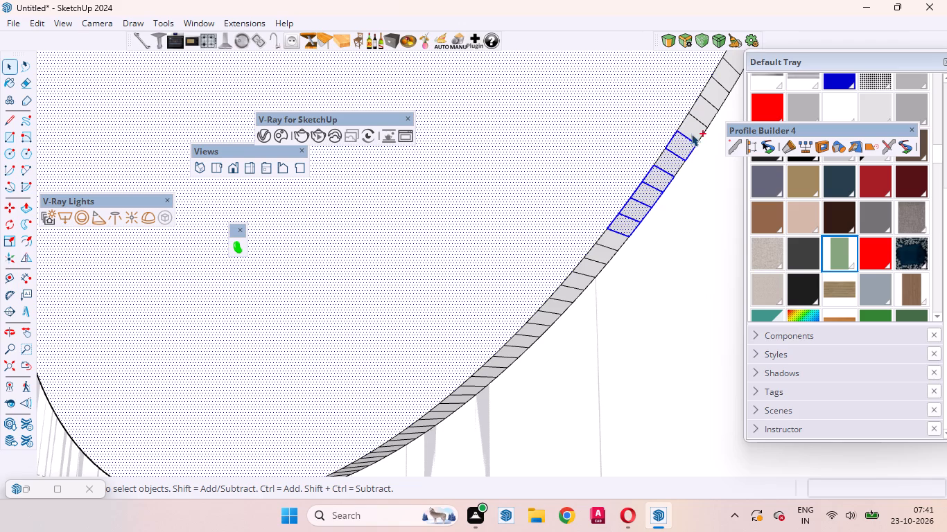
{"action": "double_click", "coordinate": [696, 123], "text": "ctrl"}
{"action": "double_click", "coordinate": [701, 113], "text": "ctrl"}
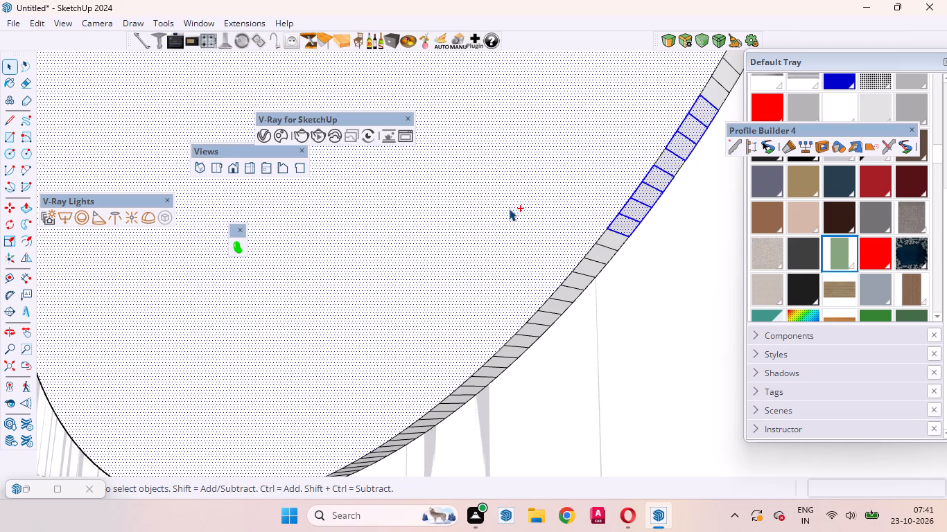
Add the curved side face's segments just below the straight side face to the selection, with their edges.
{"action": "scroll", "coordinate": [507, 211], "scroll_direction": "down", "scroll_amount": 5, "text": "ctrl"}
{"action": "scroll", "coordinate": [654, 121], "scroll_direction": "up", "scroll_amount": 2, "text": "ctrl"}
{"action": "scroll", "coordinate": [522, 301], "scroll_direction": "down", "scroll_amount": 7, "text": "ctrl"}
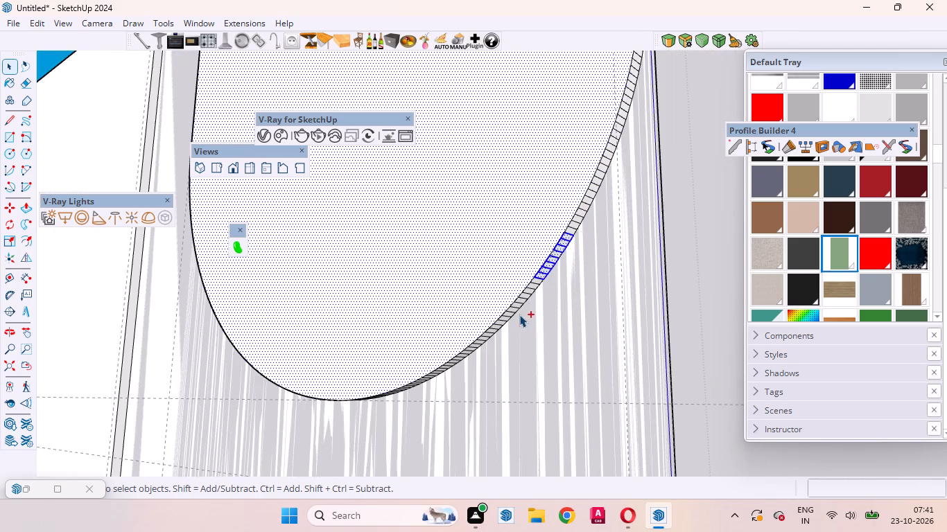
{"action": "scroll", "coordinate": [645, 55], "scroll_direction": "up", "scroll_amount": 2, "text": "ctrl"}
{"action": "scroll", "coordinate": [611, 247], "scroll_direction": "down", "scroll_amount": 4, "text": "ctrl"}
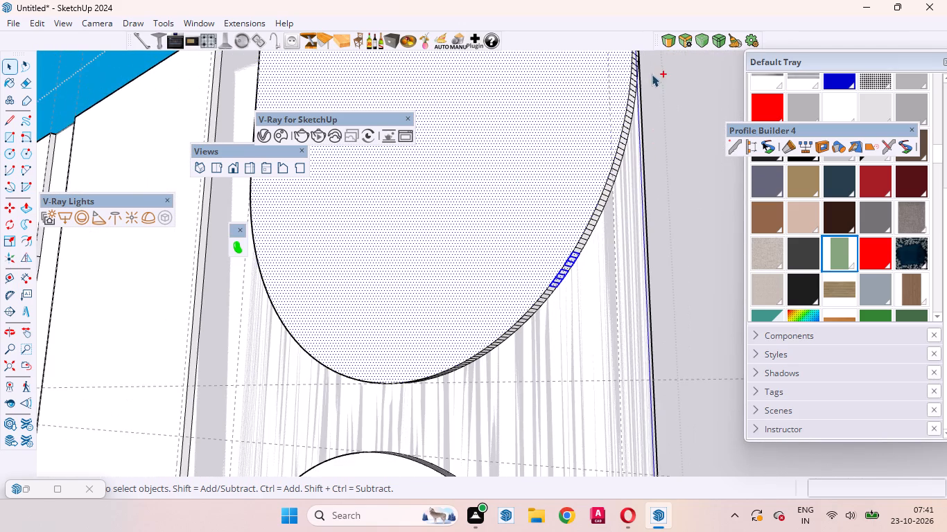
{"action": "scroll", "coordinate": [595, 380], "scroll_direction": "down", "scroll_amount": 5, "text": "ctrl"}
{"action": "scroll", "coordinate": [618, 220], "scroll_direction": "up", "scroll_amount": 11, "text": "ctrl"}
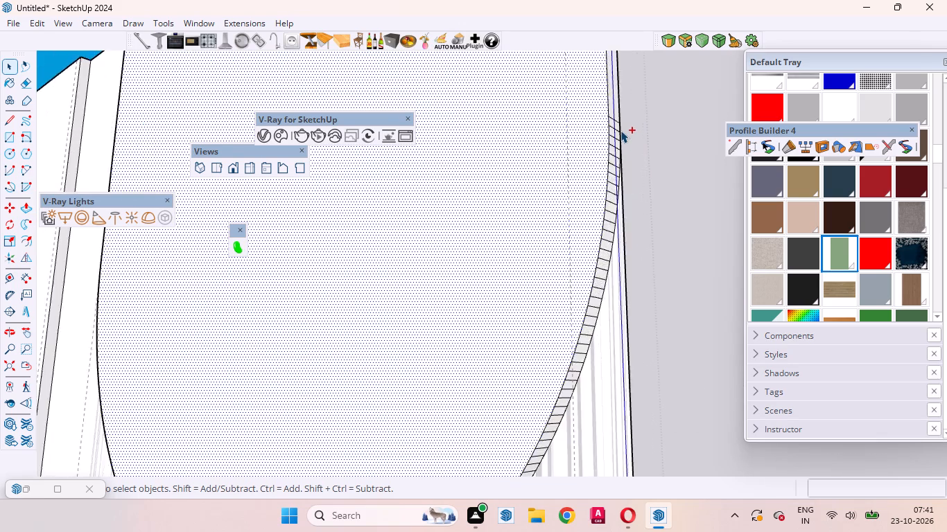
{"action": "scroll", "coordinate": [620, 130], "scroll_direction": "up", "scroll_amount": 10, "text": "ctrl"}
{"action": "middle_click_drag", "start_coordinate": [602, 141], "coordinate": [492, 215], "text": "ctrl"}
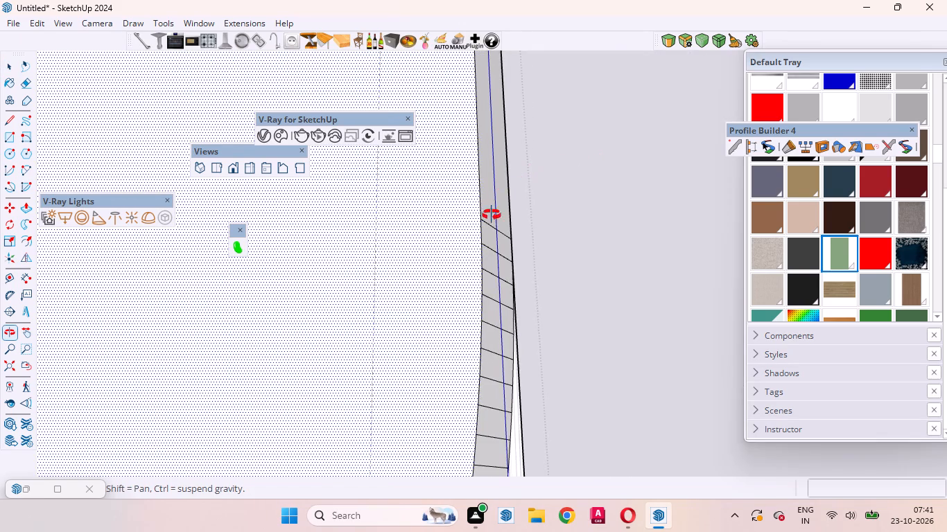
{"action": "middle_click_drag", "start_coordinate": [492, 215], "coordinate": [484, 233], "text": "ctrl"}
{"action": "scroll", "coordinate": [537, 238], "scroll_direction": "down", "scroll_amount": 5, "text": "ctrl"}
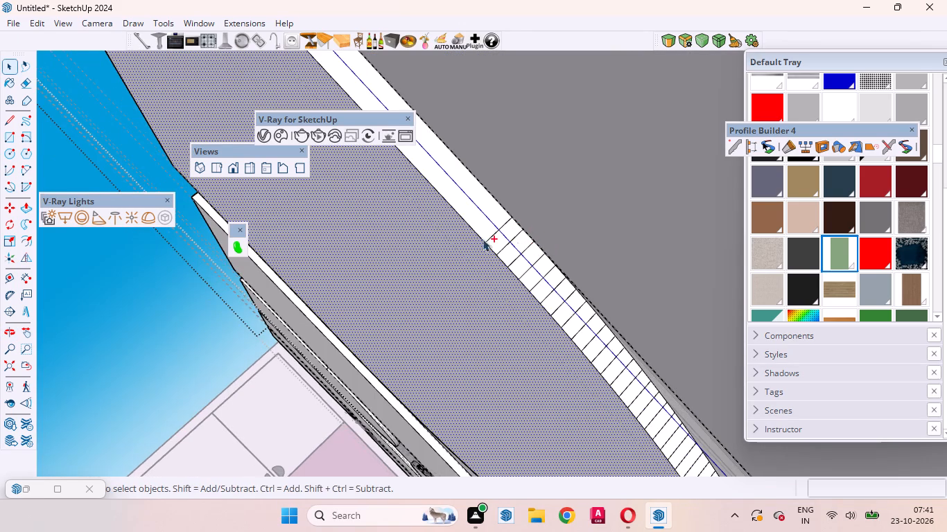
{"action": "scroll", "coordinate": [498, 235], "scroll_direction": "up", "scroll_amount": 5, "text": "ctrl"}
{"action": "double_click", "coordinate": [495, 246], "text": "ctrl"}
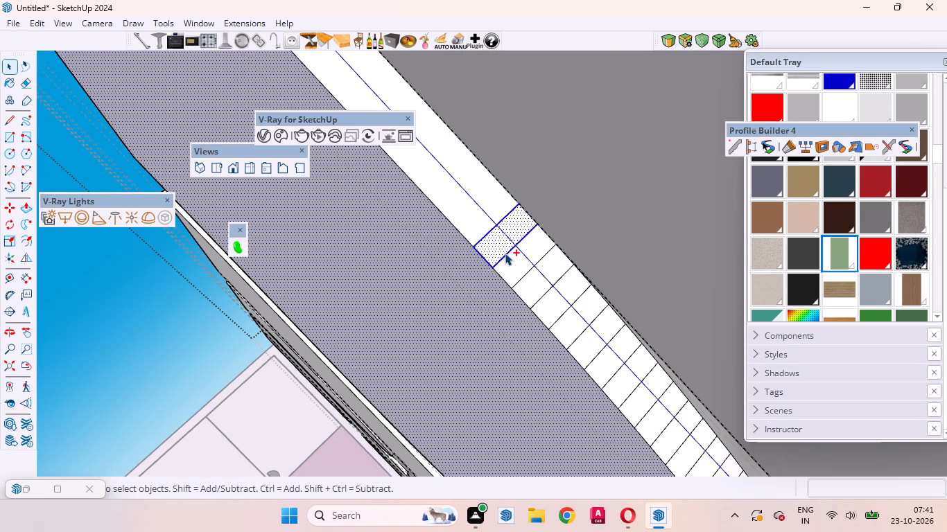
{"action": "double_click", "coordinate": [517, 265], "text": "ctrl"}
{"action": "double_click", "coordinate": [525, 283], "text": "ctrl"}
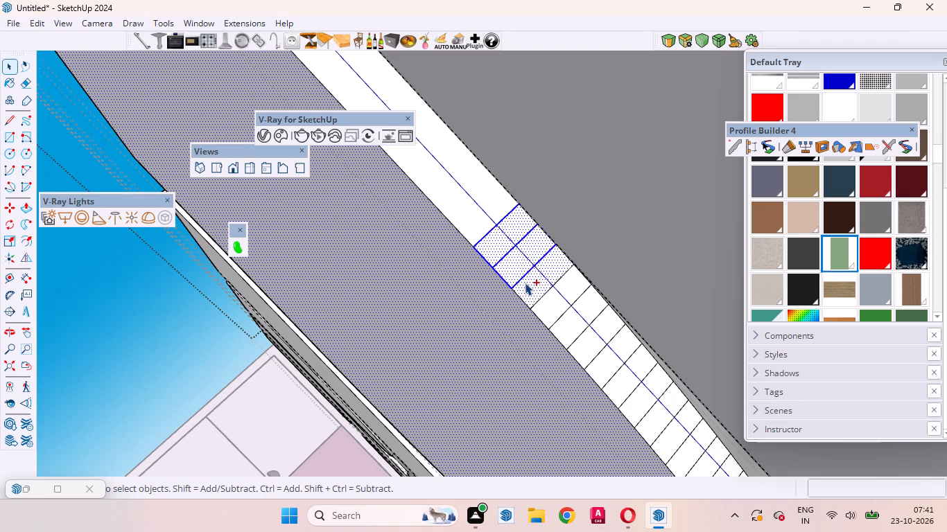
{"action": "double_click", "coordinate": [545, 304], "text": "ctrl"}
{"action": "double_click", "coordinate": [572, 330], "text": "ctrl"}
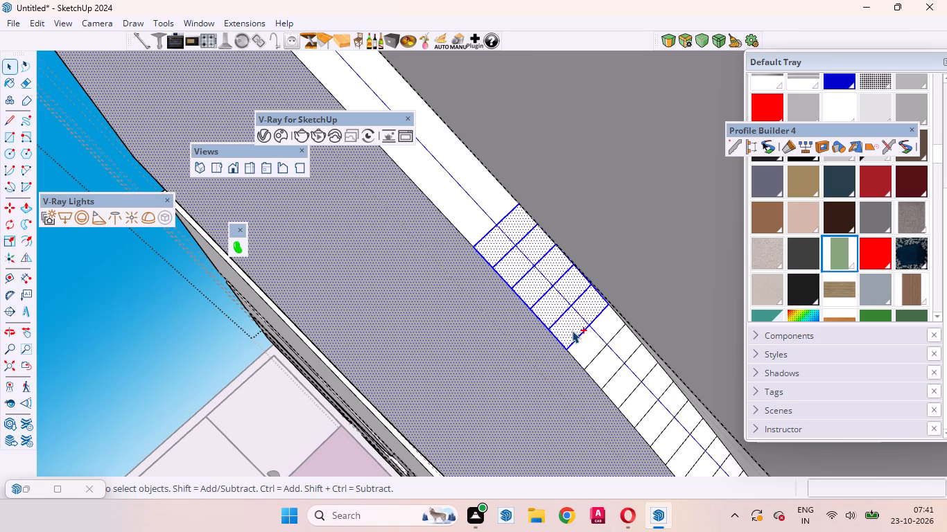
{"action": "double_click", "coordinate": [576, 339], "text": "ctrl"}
Start a new selection from the upper shape's straight side face and add the first seven adjoining curved segments with their edges.
{"action": "double_click", "coordinate": [439, 193]}
{"action": "scroll", "coordinate": [514, 224], "scroll_direction": "down", "scroll_amount": 5}
{"action": "scroll", "coordinate": [515, 225], "scroll_direction": "up", "scroll_amount": 4}
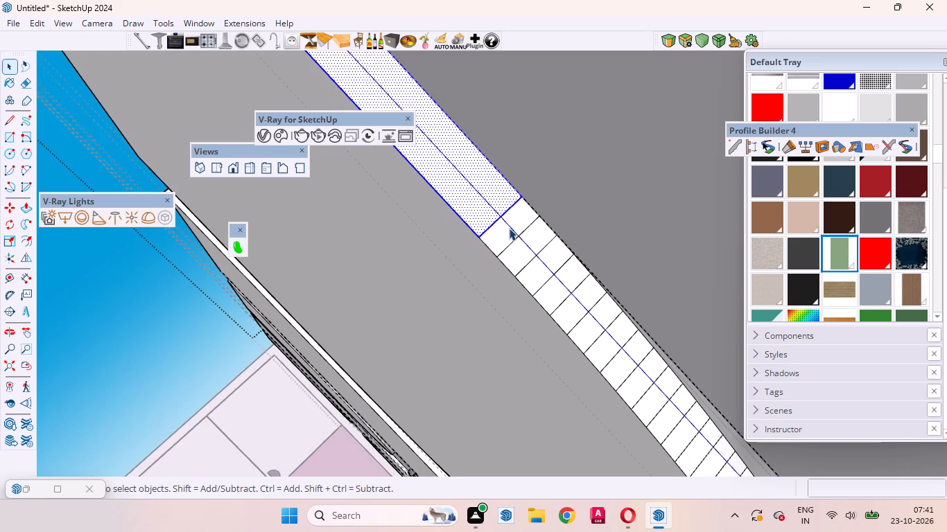
{"action": "double_click", "coordinate": [501, 231], "text": "ctrl"}
{"action": "double_click", "coordinate": [516, 251], "text": "ctrl"}
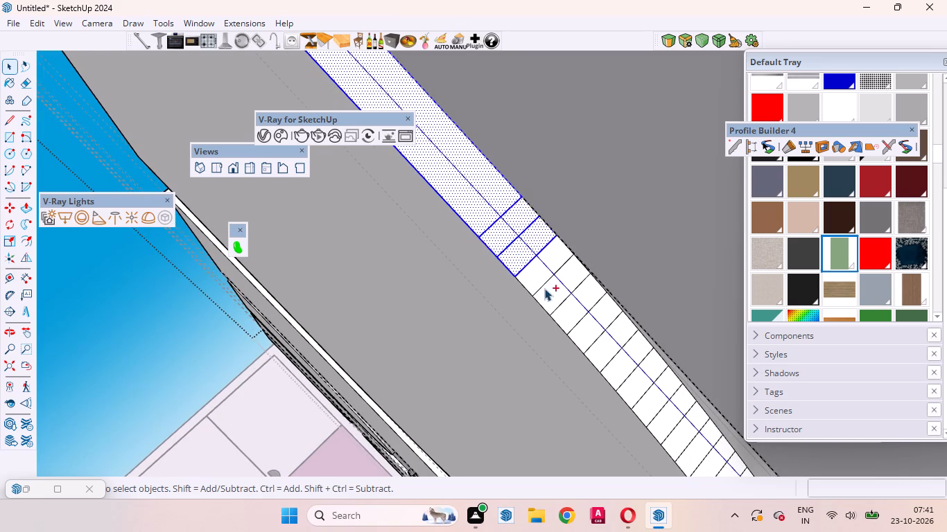
{"action": "double_click", "coordinate": [538, 276], "text": "ctrl"}
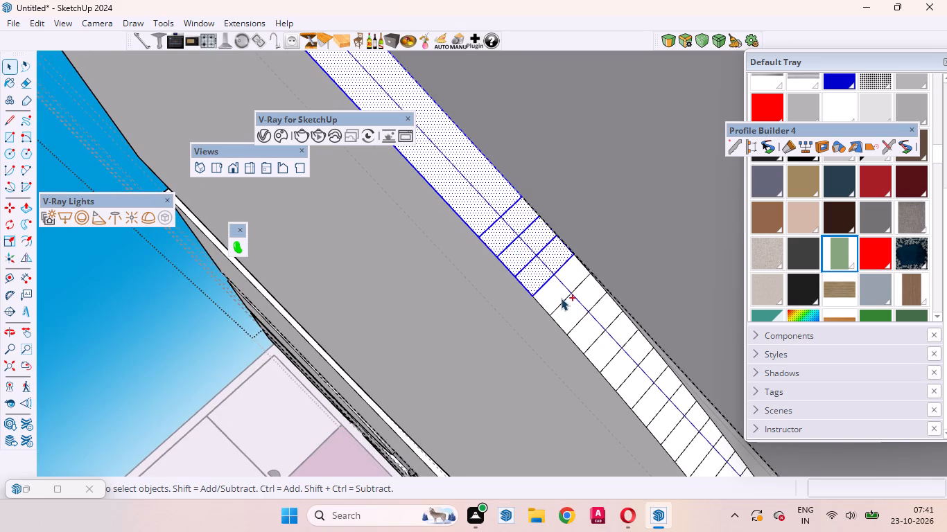
{"action": "double_click", "coordinate": [550, 294], "text": "ctrl"}
{"action": "double_click", "coordinate": [566, 319], "text": "ctrl"}
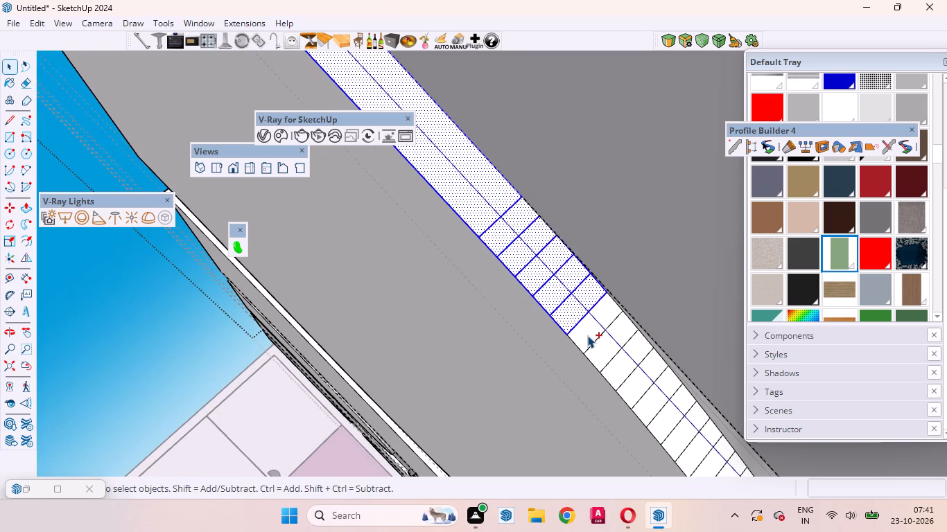
{"action": "double_click", "coordinate": [587, 335], "text": "ctrl"}
{"action": "double_click", "coordinate": [596, 353], "text": "ctrl"}
Extend the selection down the upper shape's curved side face with the next consecutive segments and their edges.
{"action": "scroll", "coordinate": [572, 281], "scroll_direction": "down", "scroll_amount": 5, "text": "ctrl"}
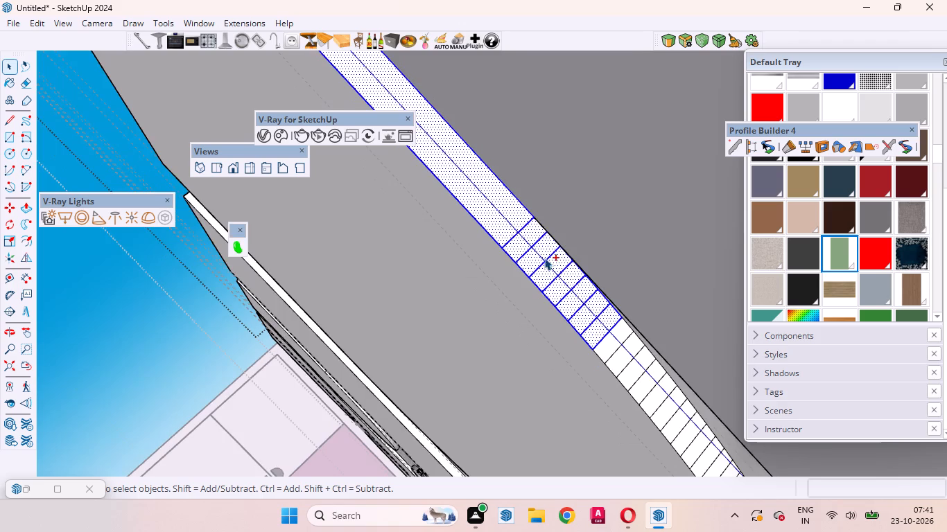
{"action": "scroll", "coordinate": [544, 258], "scroll_direction": "down", "scroll_amount": 6, "text": "ctrl"}
{"action": "scroll", "coordinate": [579, 344], "scroll_direction": "up", "scroll_amount": 14, "text": "ctrl"}
{"action": "double_click", "coordinate": [556, 250], "text": "ctrl"}
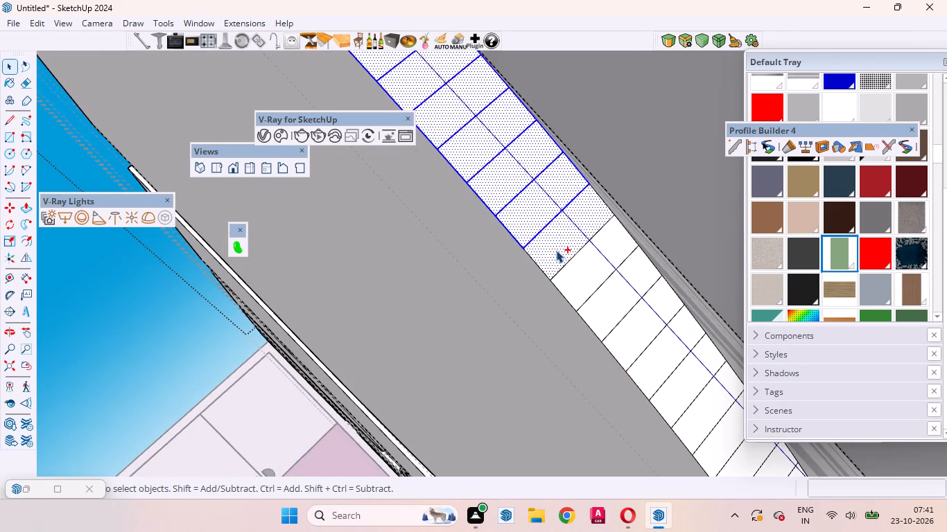
{"action": "double_click", "coordinate": [568, 281], "text": "ctrl"}
{"action": "double_click", "coordinate": [616, 311], "text": "ctrl"}
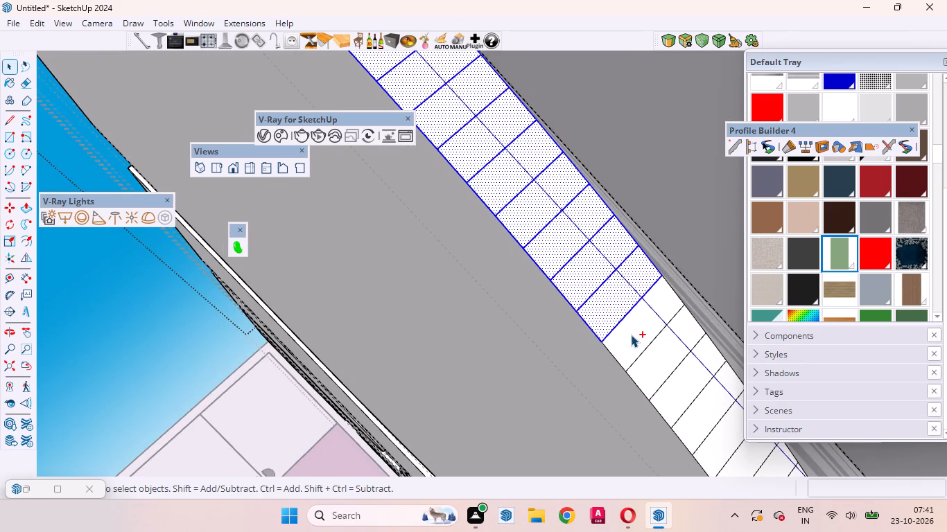
{"action": "double_click", "coordinate": [631, 335], "text": "ctrl"}
{"action": "scroll", "coordinate": [555, 240], "scroll_direction": "down", "scroll_amount": 9, "text": "ctrl"}
{"action": "scroll", "coordinate": [608, 316], "scroll_direction": "up", "scroll_amount": 4, "text": "ctrl"}
{"action": "double_click", "coordinate": [591, 278], "text": "ctrl"}
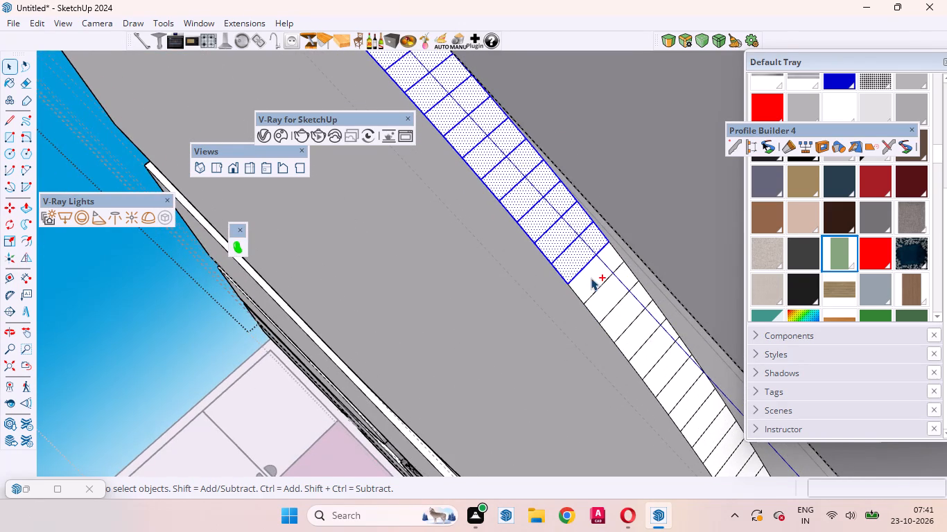
{"action": "double_click", "coordinate": [609, 303], "text": "ctrl"}
{"action": "double_click", "coordinate": [614, 321], "text": "ctrl"}
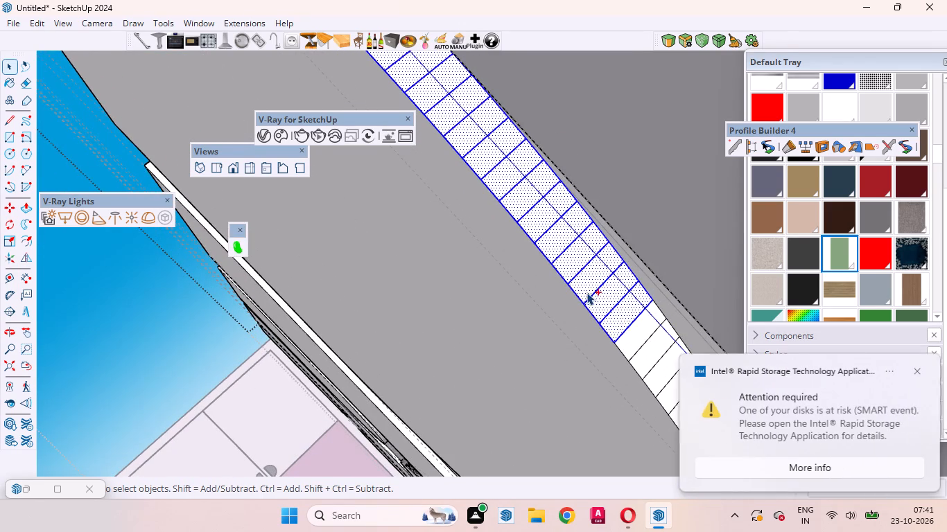
Continue adding consecutive curved segments with their edges down to where the side face starts bending more tightly inward.
{"action": "scroll", "coordinate": [562, 269], "scroll_direction": "down", "scroll_amount": 8, "text": "ctrl"}
{"action": "scroll", "coordinate": [589, 308], "scroll_direction": "up", "scroll_amount": 9, "text": "ctrl"}
{"action": "double_click", "coordinate": [592, 281], "text": "ctrl"}
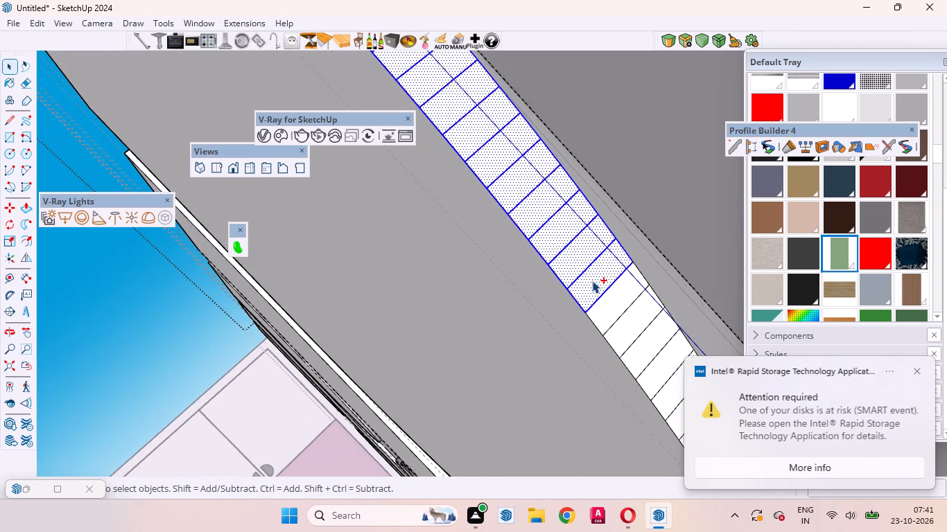
{"action": "double_click", "coordinate": [611, 300], "text": "ctrl"}
{"action": "scroll", "coordinate": [525, 241], "scroll_direction": "down", "scroll_amount": 13, "text": "ctrl"}
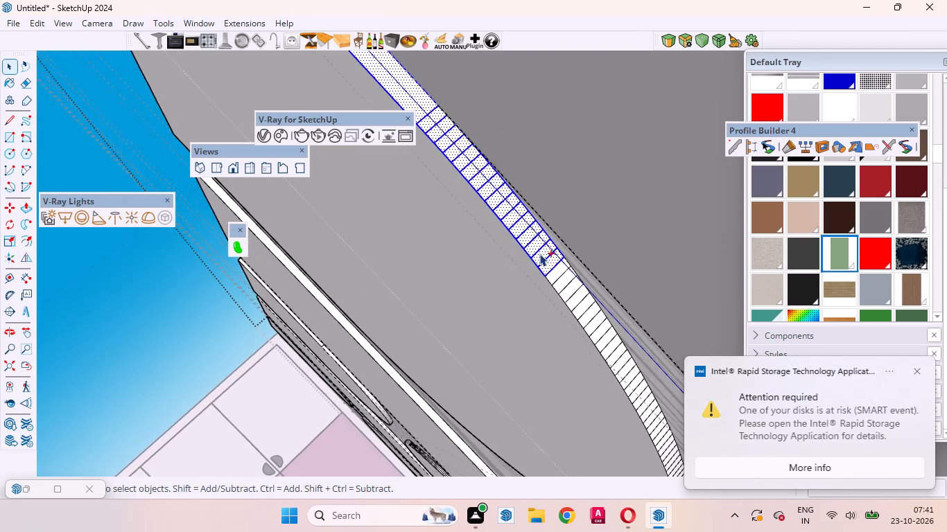
{"action": "scroll", "coordinate": [557, 283], "scroll_direction": "up", "scroll_amount": 9, "text": "ctrl"}
{"action": "double_click", "coordinate": [550, 257], "text": "ctrl"}
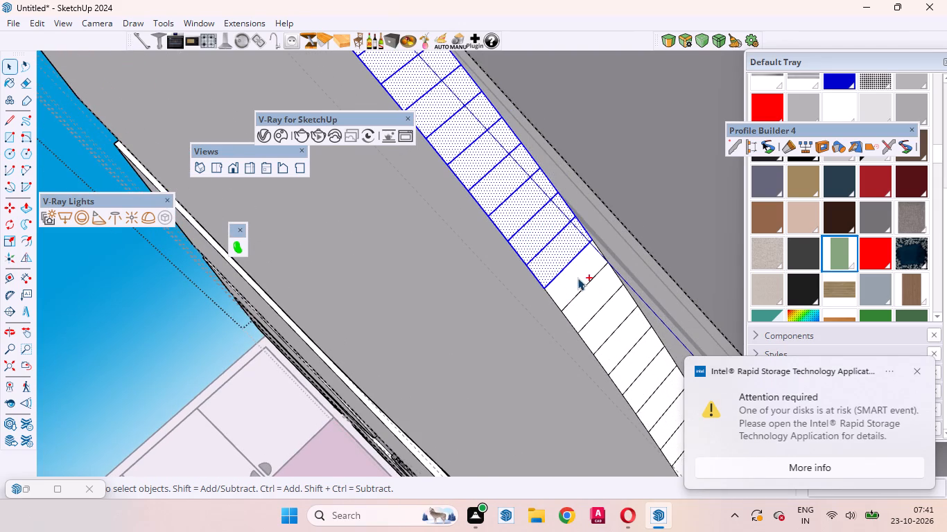
{"action": "double_click", "coordinate": [577, 278], "text": "ctrl"}
{"action": "double_click", "coordinate": [589, 299], "text": "ctrl"}
{"action": "double_click", "coordinate": [602, 320], "text": "ctrl"}
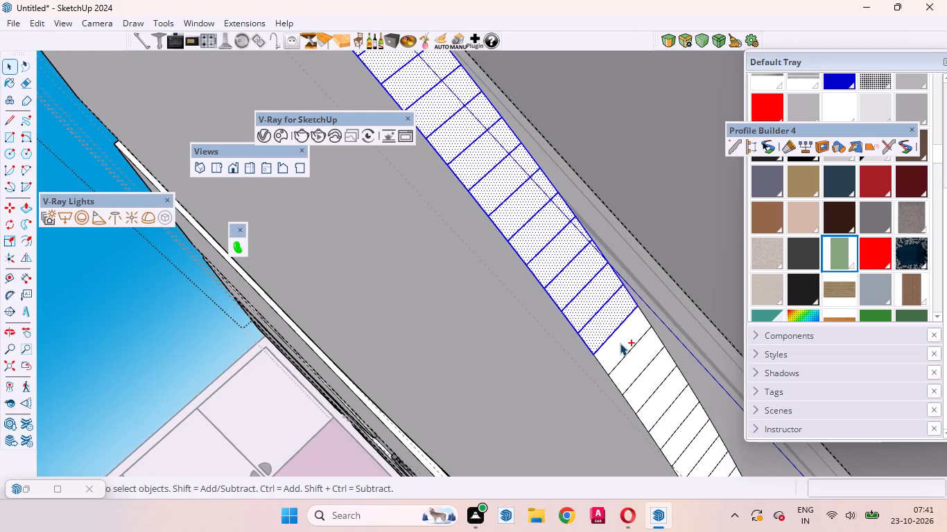
{"action": "double_click", "coordinate": [621, 344], "text": "ctrl"}
{"action": "double_click", "coordinate": [635, 368], "text": "ctrl"}
{"action": "double_click", "coordinate": [645, 383], "text": "ctrl"}
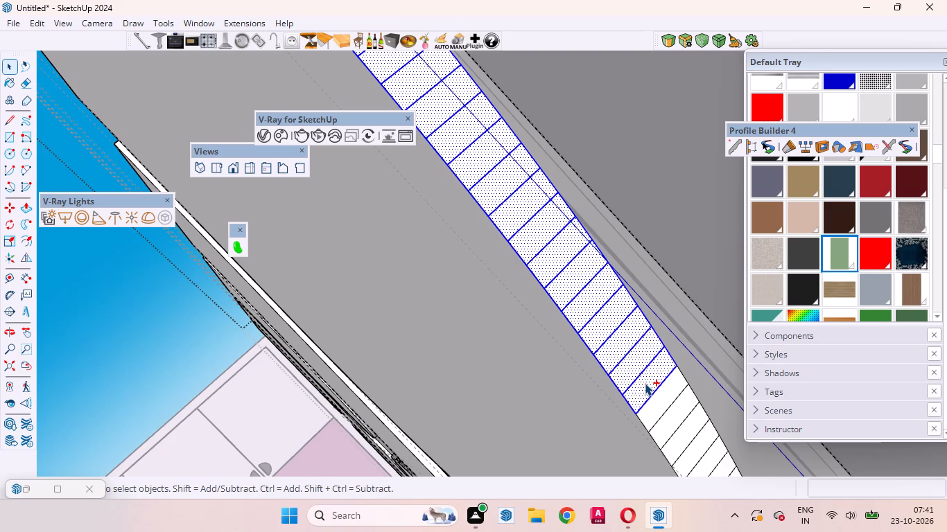
{"action": "left_click", "coordinate": [657, 407], "text": "ctrl"}
{"action": "left_click", "coordinate": [657, 407], "text": "ctrl"}
Add a separate run of ten segments with their edges farther down the curve, working back up towards the selected run.
{"action": "scroll", "coordinate": [604, 277], "scroll_direction": "down", "scroll_amount": 10, "text": "ctrl"}
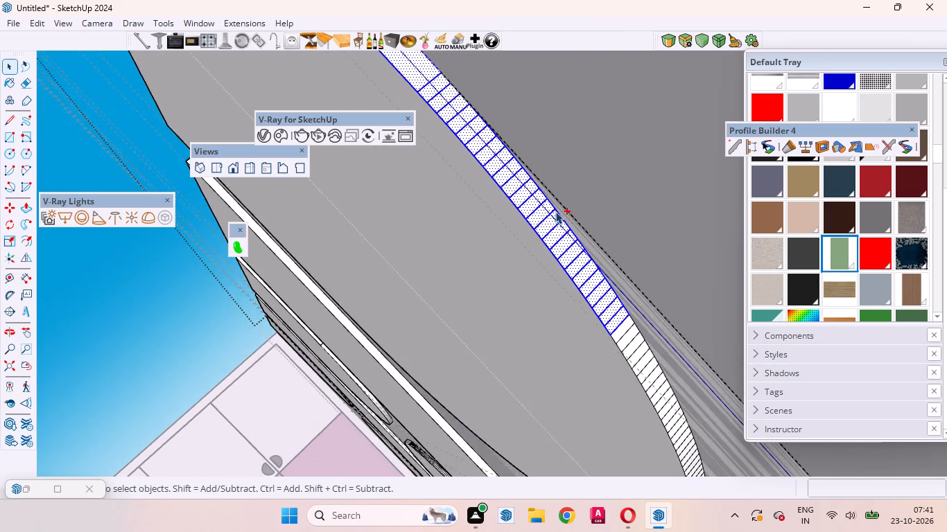
{"action": "scroll", "coordinate": [555, 211], "scroll_direction": "down", "scroll_amount": 4, "text": "ctrl"}
{"action": "scroll", "coordinate": [555, 211], "scroll_direction": "up", "scroll_amount": 1, "text": "ctrl"}
{"action": "scroll", "coordinate": [555, 211], "scroll_direction": "down", "scroll_amount": 5, "text": "ctrl"}
{"action": "scroll", "coordinate": [641, 375], "scroll_direction": "up", "scroll_amount": 9, "text": "ctrl"}
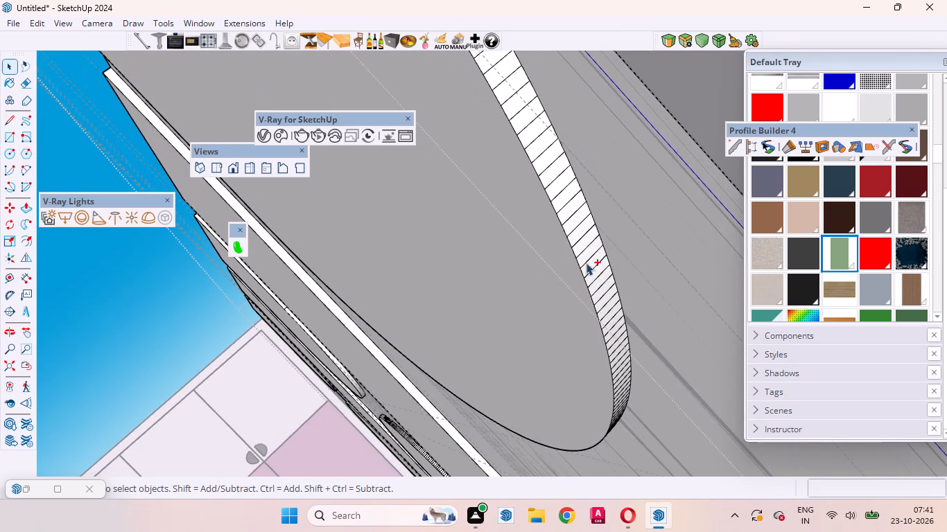
{"action": "double_click", "coordinate": [566, 193], "text": "ctrl"}
{"action": "double_click", "coordinate": [555, 175], "text": "ctrl"}
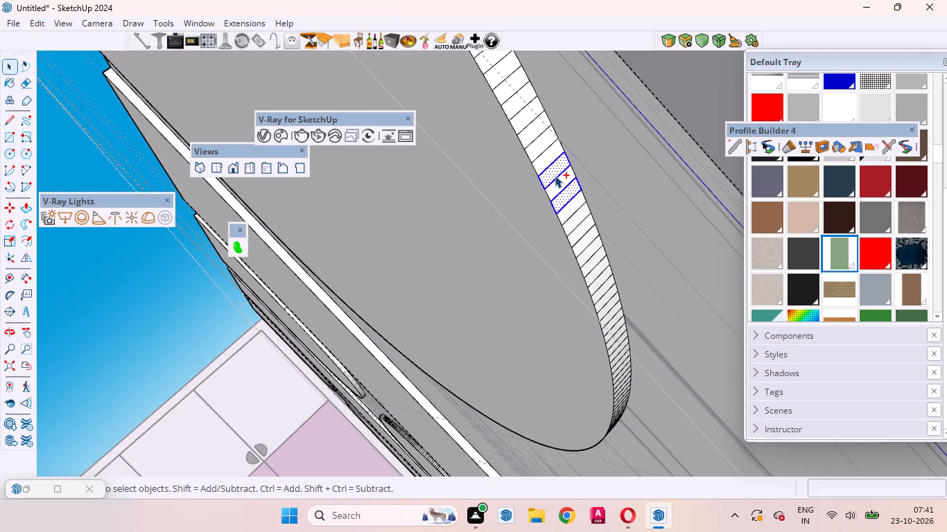
{"action": "double_click", "coordinate": [559, 185], "text": "ctrl"}
{"action": "double_click", "coordinate": [547, 155], "text": "ctrl"}
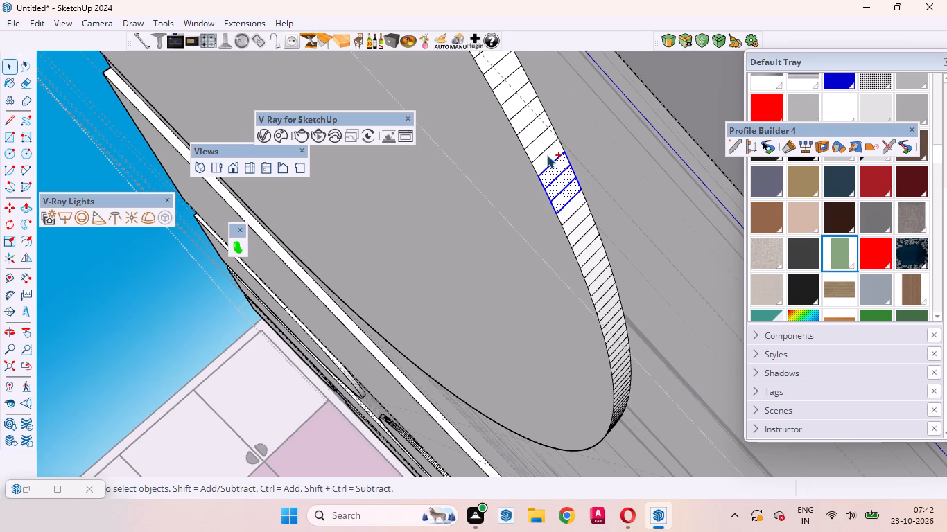
{"action": "double_click", "coordinate": [542, 143], "text": "ctrl"}
{"action": "double_click", "coordinate": [536, 124], "text": "ctrl"}
{"action": "double_click", "coordinate": [528, 101], "text": "ctrl"}
{"action": "double_click", "coordinate": [520, 92], "text": "ctrl"}
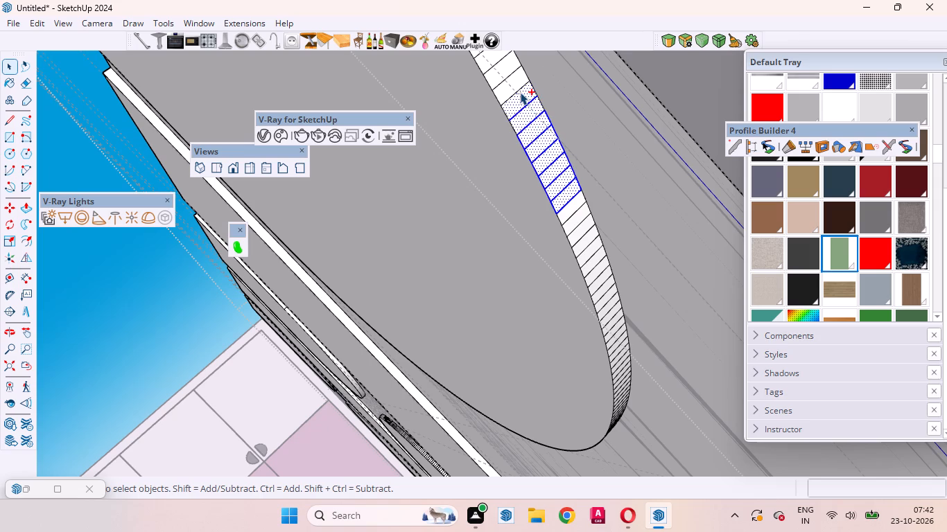
{"action": "double_click", "coordinate": [509, 79], "text": "ctrl"}
{"action": "double_click", "coordinate": [503, 67], "text": "ctrl"}
Fill the gap between the two selected runs with the missing segments and re-pick neighbouring segments to include their edges.
{"action": "scroll", "coordinate": [548, 194], "scroll_direction": "down", "scroll_amount": 4, "text": "ctrl"}
{"action": "scroll", "coordinate": [496, 96], "scroll_direction": "up", "scroll_amount": 3, "text": "ctrl"}
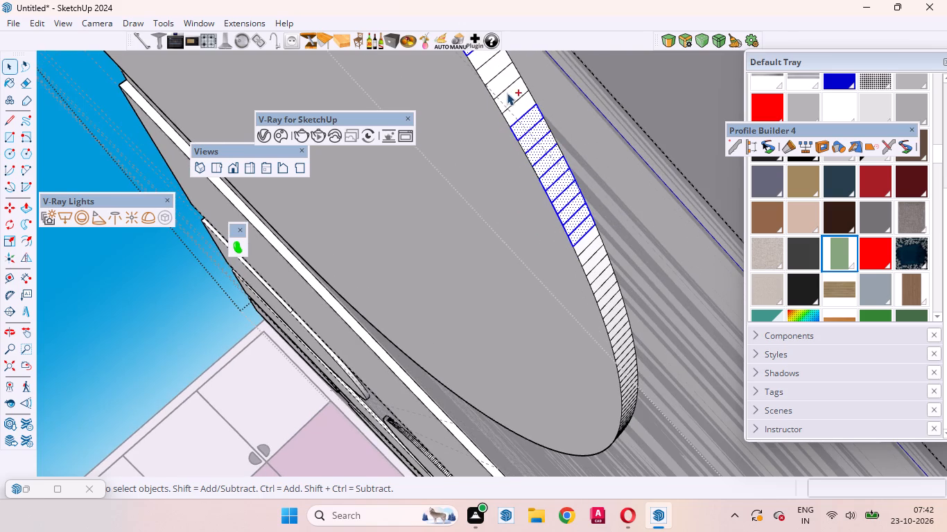
{"action": "double_click", "coordinate": [514, 101], "text": "ctrl"}
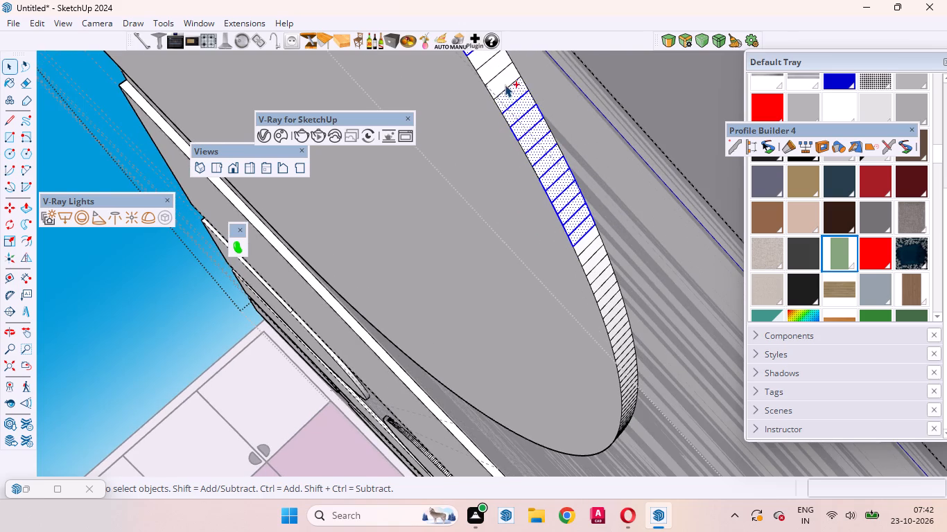
{"action": "double_click", "coordinate": [500, 72], "text": "ctrl"}
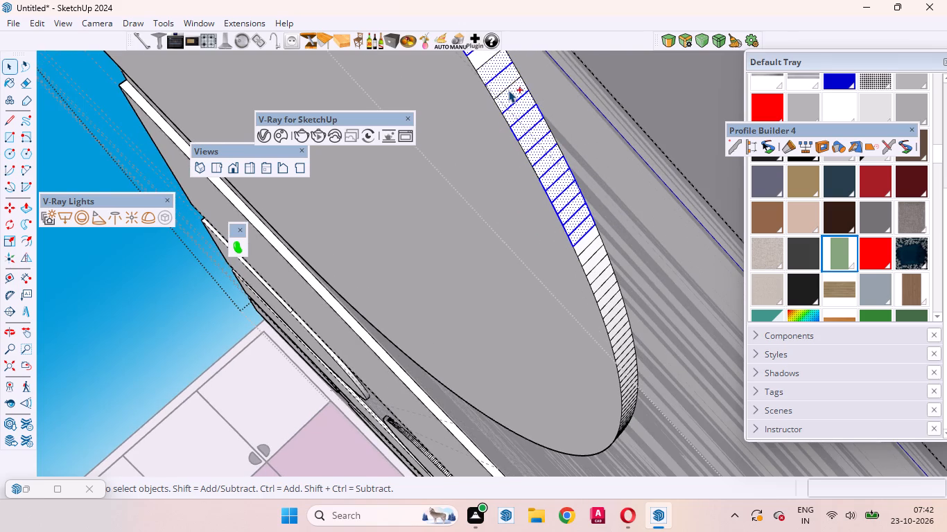
{"action": "left_click", "coordinate": [508, 88], "text": "ctrl"}
{"action": "scroll", "coordinate": [542, 160], "scroll_direction": "down", "scroll_amount": 2, "text": "ctrl"}
{"action": "scroll", "coordinate": [496, 83], "scroll_direction": "up", "scroll_amount": 7, "text": "ctrl"}
{"action": "double_click", "coordinate": [504, 86], "text": "ctrl"}
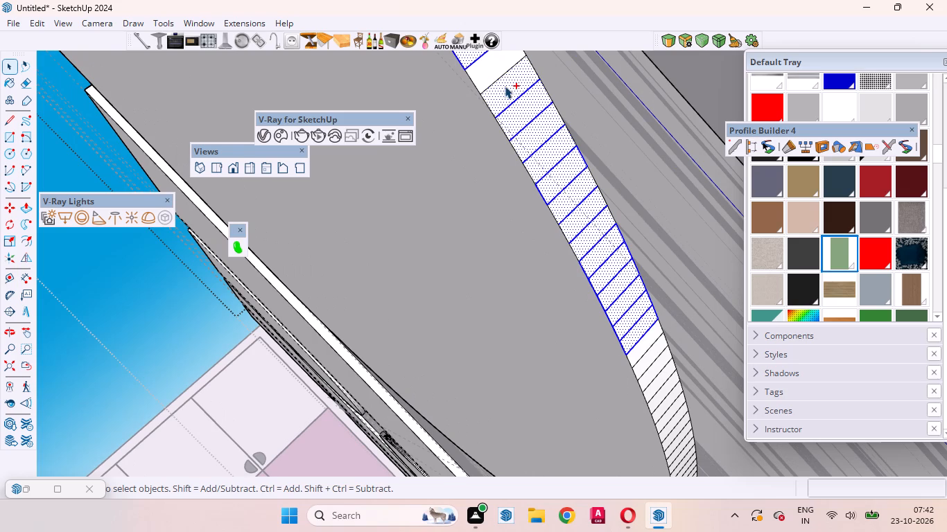
{"action": "double_click", "coordinate": [522, 114], "text": "ctrl"}
{"action": "double_click", "coordinate": [527, 130], "text": "ctrl"}
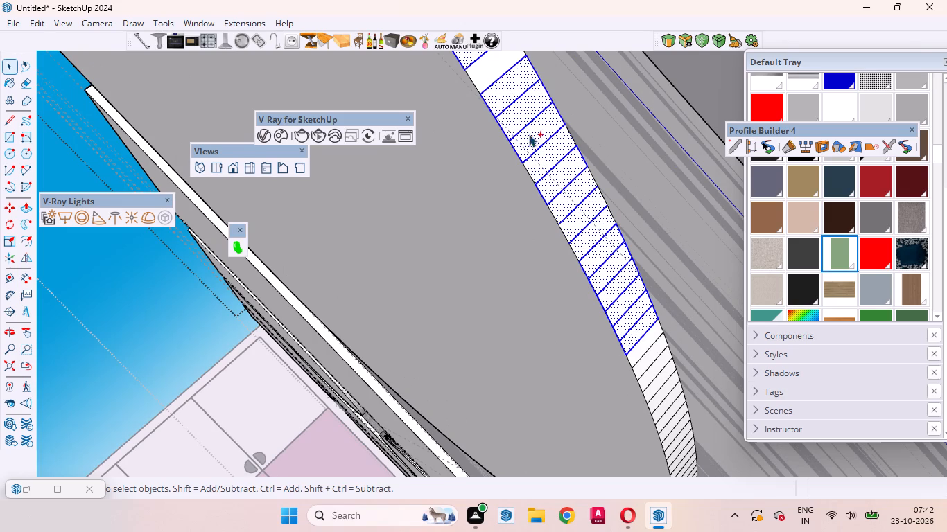
{"action": "double_click", "coordinate": [498, 64], "text": "ctrl"}
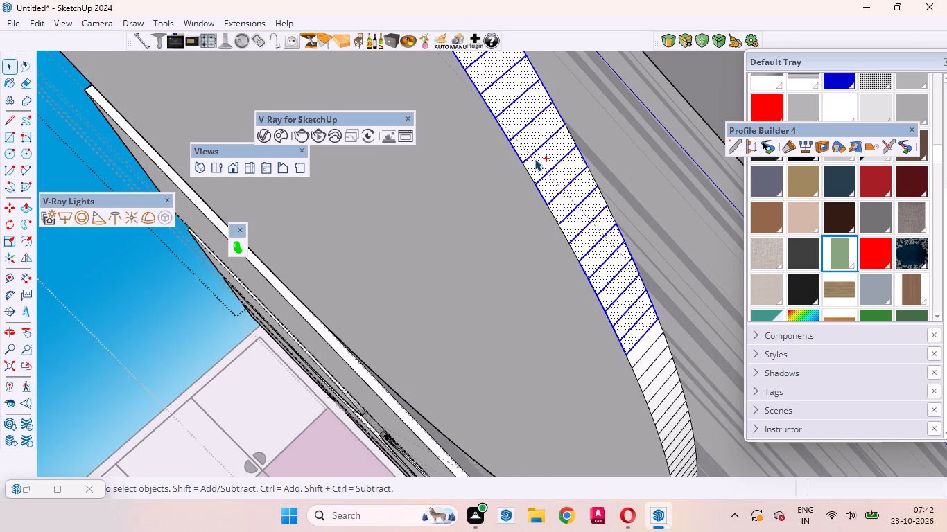
{"action": "double_click", "coordinate": [535, 159], "text": "ctrl"}
{"action": "double_click", "coordinate": [558, 204], "text": "ctrl"}
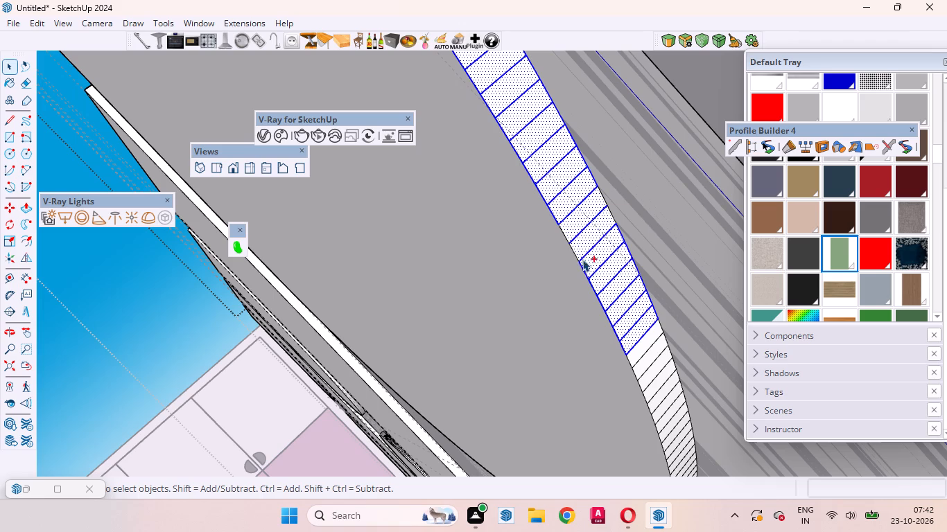
{"action": "double_click", "coordinate": [580, 245], "text": "ctrl"}
{"action": "double_click", "coordinate": [573, 225], "text": "ctrl"}
Add the segments directly below the joined run to the selection with their edges, following the curve towards the rounded lower end.
{"action": "scroll", "coordinate": [567, 215], "scroll_direction": "down", "scroll_amount": 11, "text": "ctrl"}
{"action": "scroll", "coordinate": [615, 297], "scroll_direction": "up", "scroll_amount": 8, "text": "ctrl"}
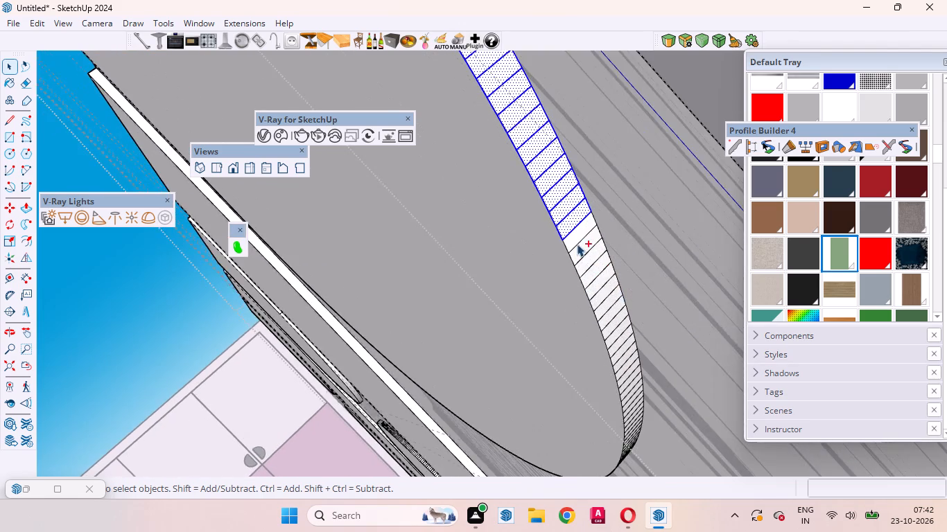
{"action": "scroll", "coordinate": [577, 244], "scroll_direction": "up", "scroll_amount": 7, "text": "ctrl"}
{"action": "double_click", "coordinate": [573, 240], "text": "ctrl"}
{"action": "double_click", "coordinate": [591, 264], "text": "ctrl"}
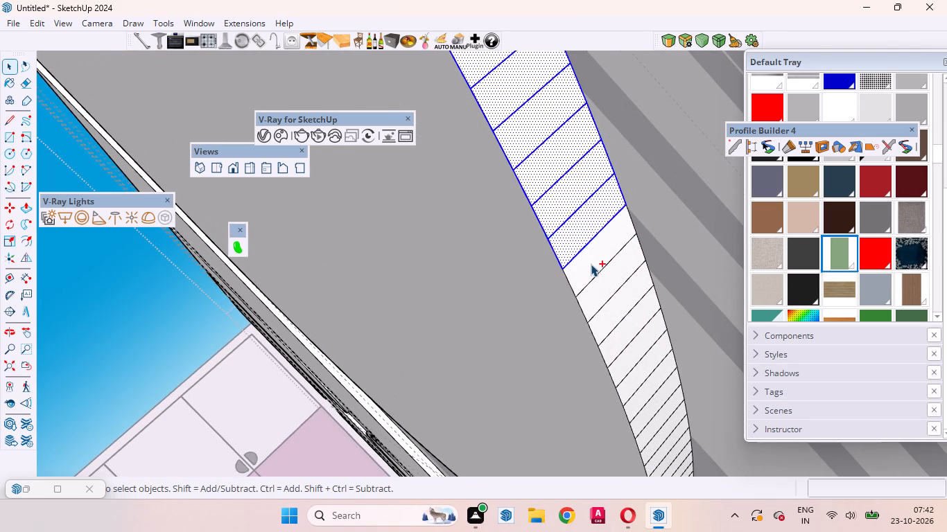
{"action": "double_click", "coordinate": [602, 281], "text": "ctrl"}
{"action": "double_click", "coordinate": [620, 309], "text": "ctrl"}
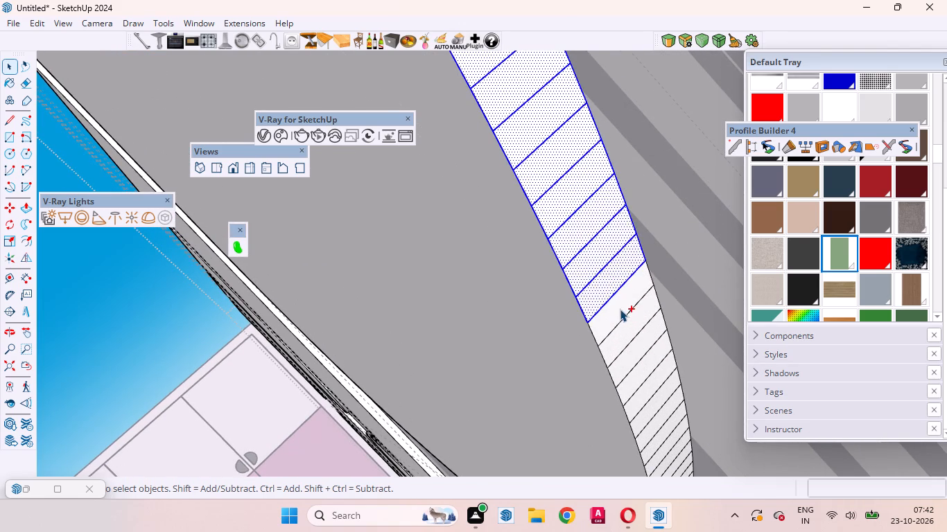
{"action": "double_click", "coordinate": [625, 331], "text": "ctrl"}
{"action": "left_click", "coordinate": [641, 351], "text": "ctrl"}
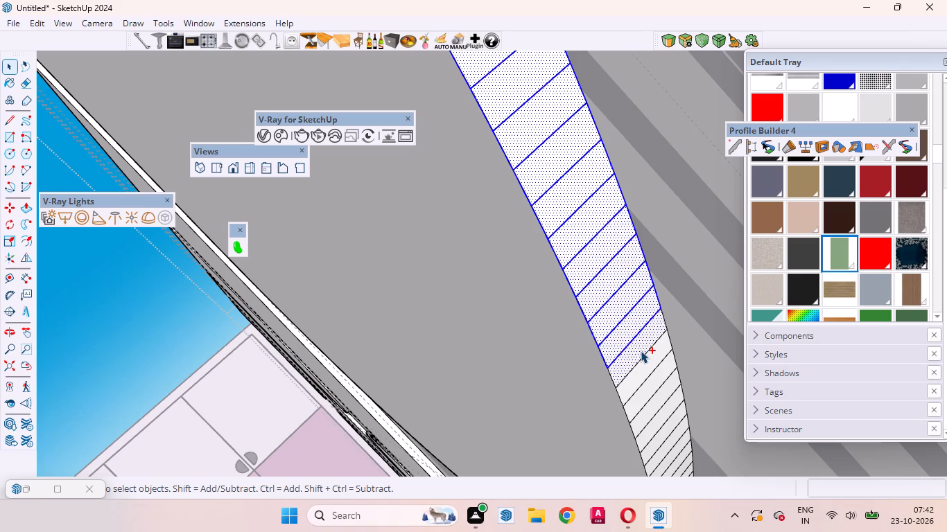
{"action": "left_click", "coordinate": [640, 349], "text": "ctrl"}
{"action": "double_click", "coordinate": [643, 367], "text": "ctrl"}
Add the segments directly below the selected run with their edges, following the curved side face towards the rounded lower end.
{"action": "scroll", "coordinate": [540, 231], "scroll_direction": "down", "scroll_amount": 4, "text": "ctrl"}
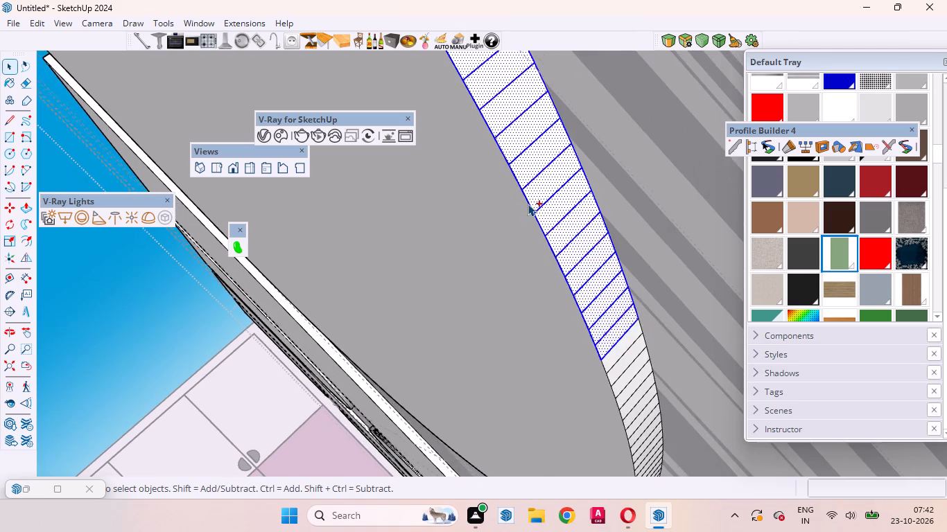
{"action": "scroll", "coordinate": [528, 204], "scroll_direction": "down", "scroll_amount": 12, "text": "ctrl"}
{"action": "scroll", "coordinate": [565, 269], "scroll_direction": "up", "scroll_amount": 11, "text": "ctrl"}
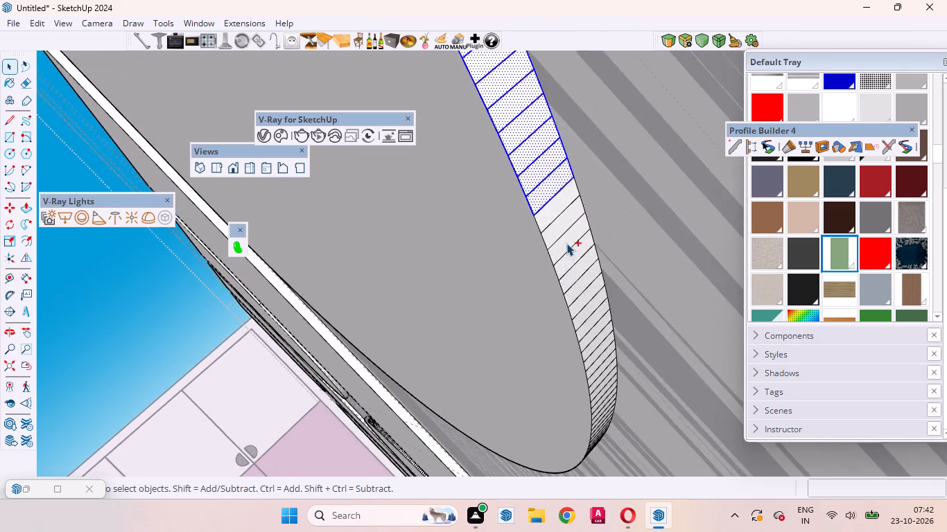
{"action": "scroll", "coordinate": [566, 243], "scroll_direction": "up", "scroll_amount": 2, "text": "ctrl"}
{"action": "double_click", "coordinate": [548, 195], "text": "ctrl"}
{"action": "double_click", "coordinate": [556, 213], "text": "ctrl"}
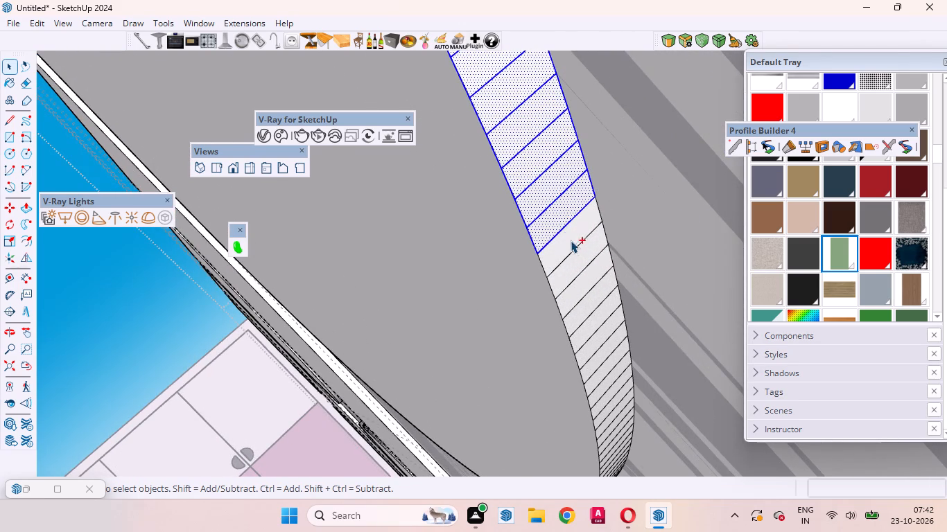
{"action": "double_click", "coordinate": [571, 242], "text": "ctrl"}
{"action": "double_click", "coordinate": [575, 265], "text": "ctrl"}
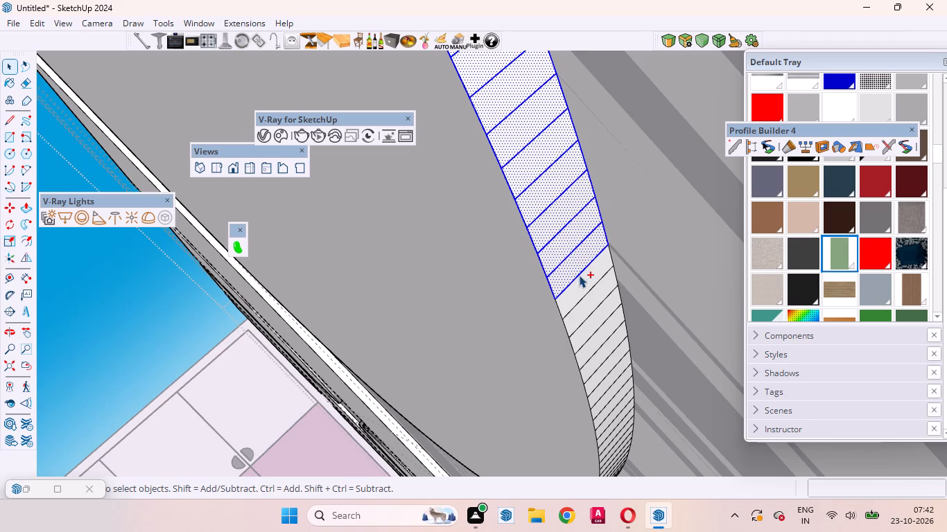
{"action": "double_click", "coordinate": [583, 283], "text": "ctrl"}
{"action": "double_click", "coordinate": [590, 303], "text": "ctrl"}
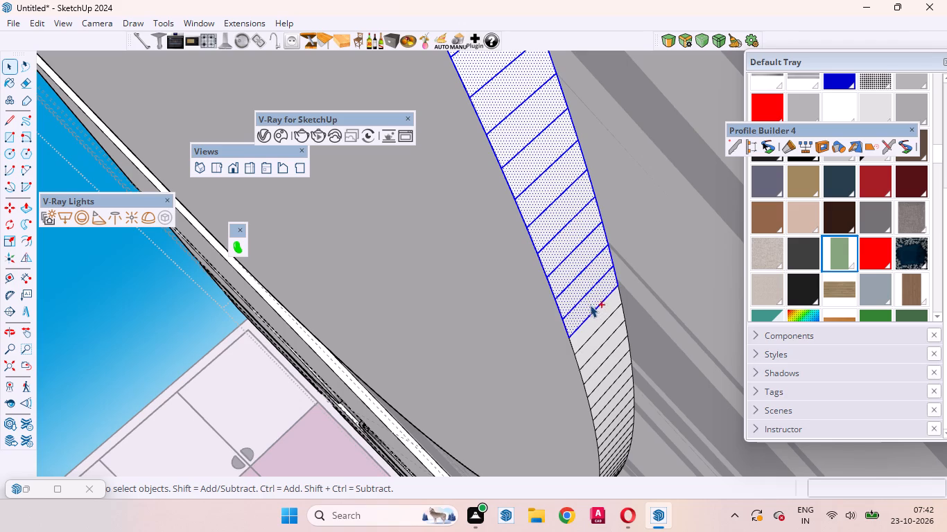
{"action": "left_click", "coordinate": [595, 317], "text": "ctrl"}
{"action": "left_click", "coordinate": [595, 317], "text": "ctrl"}
Add nine more consecutive segments with their edges, continuing down where the curve tightens towards the rounded end.
{"action": "scroll", "coordinate": [572, 221], "scroll_direction": "down", "scroll_amount": 4, "text": "ctrl"}
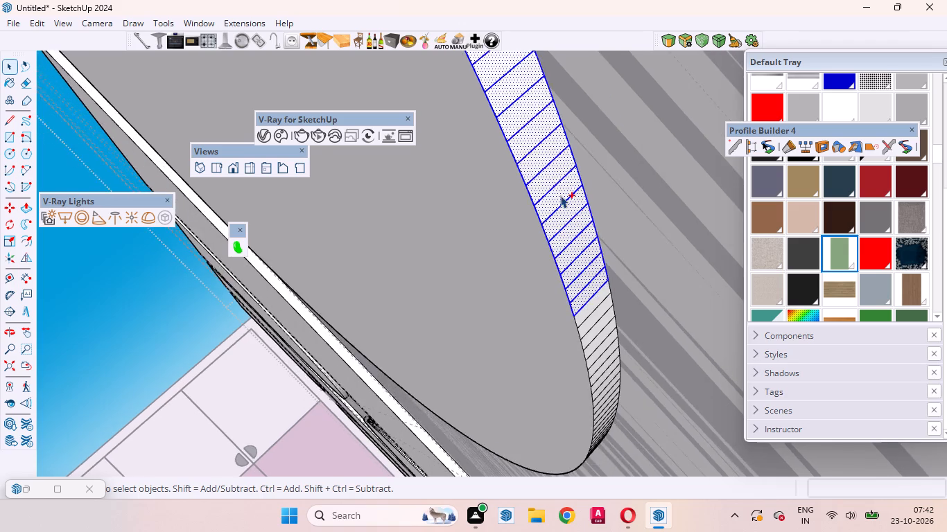
{"action": "scroll", "coordinate": [559, 191], "scroll_direction": "down", "scroll_amount": 7, "text": "ctrl"}
{"action": "scroll", "coordinate": [559, 190], "scroll_direction": "up", "scroll_amount": 1, "text": "ctrl"}
{"action": "scroll", "coordinate": [559, 190], "scroll_direction": "down", "scroll_amount": 2, "text": "ctrl"}
{"action": "scroll", "coordinate": [573, 287], "scroll_direction": "up", "scroll_amount": 15, "text": "ctrl"}
{"action": "double_click", "coordinate": [566, 193], "text": "ctrl"}
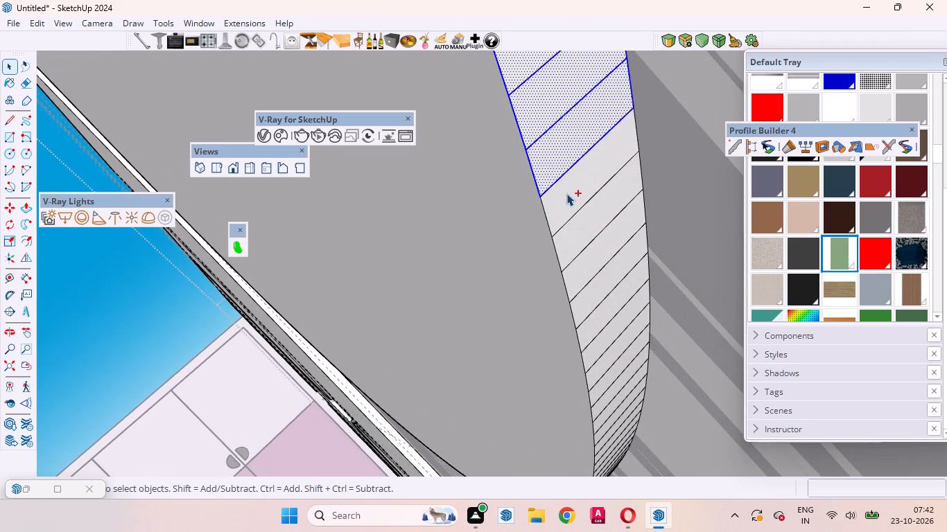
{"action": "double_click", "coordinate": [584, 223], "text": "ctrl"}
{"action": "double_click", "coordinate": [599, 261], "text": "ctrl"}
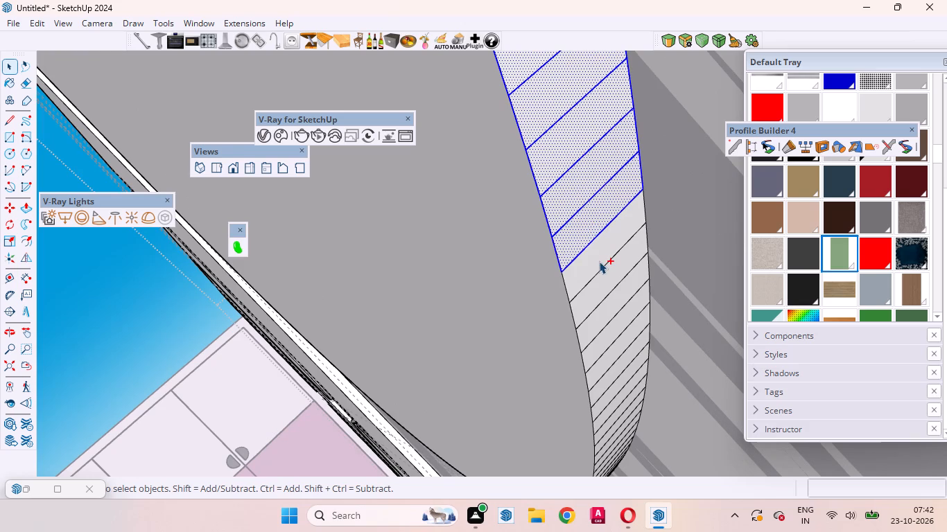
{"action": "double_click", "coordinate": [604, 285], "text": "ctrl"}
{"action": "double_click", "coordinate": [611, 314], "text": "ctrl"}
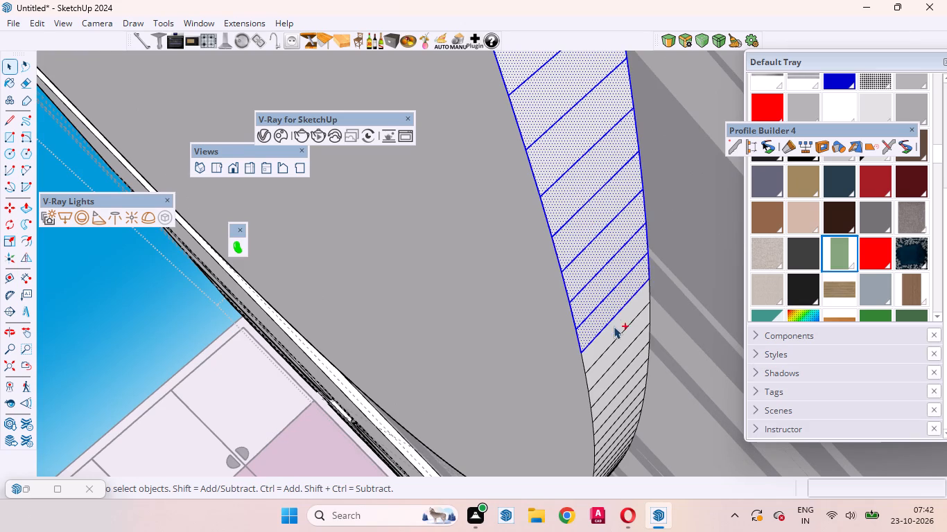
{"action": "double_click", "coordinate": [614, 328], "text": "ctrl"}
{"action": "scroll", "coordinate": [555, 217], "scroll_direction": "down", "scroll_amount": 8, "text": "ctrl"}
{"action": "scroll", "coordinate": [585, 305], "scroll_direction": "up", "scroll_amount": 5, "text": "ctrl"}
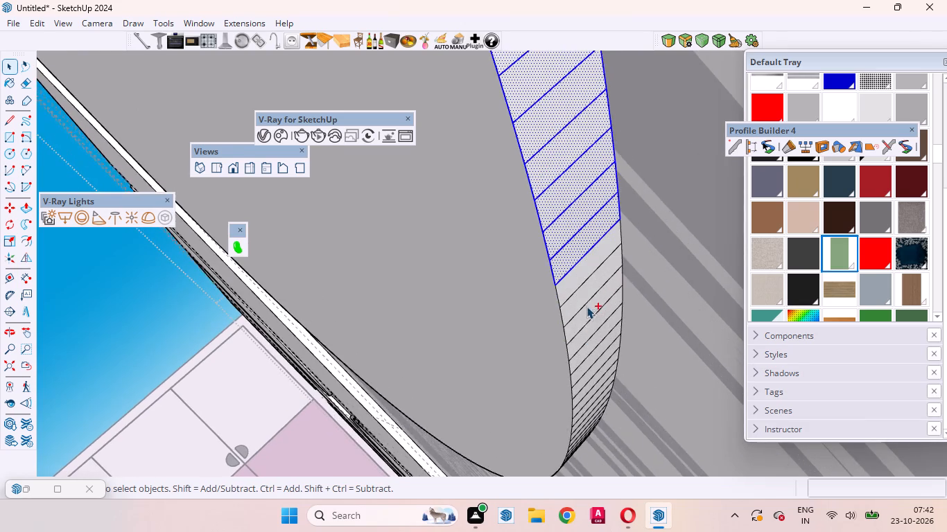
{"action": "scroll", "coordinate": [587, 306], "scroll_direction": "up", "scroll_amount": 4, "text": "ctrl"}
{"action": "double_click", "coordinate": [571, 266], "text": "ctrl"}
{"action": "double_click", "coordinate": [583, 289], "text": "ctrl"}
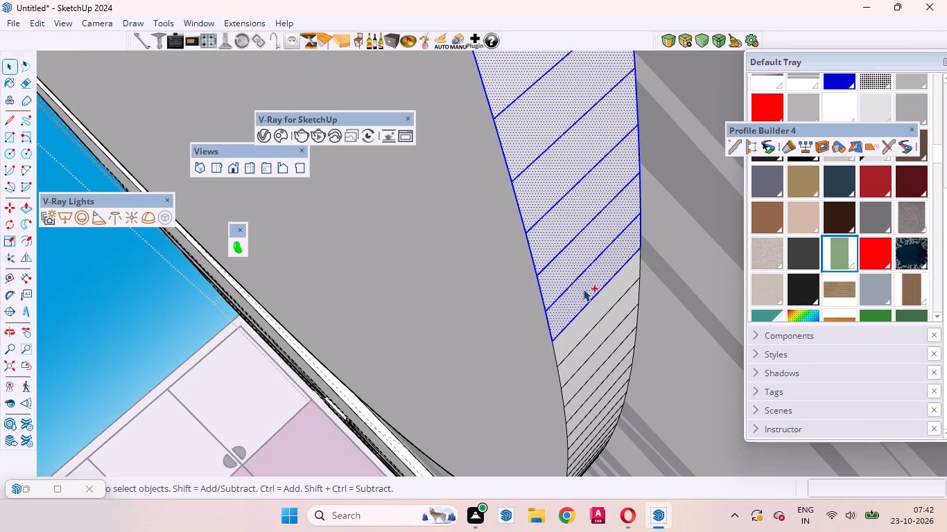
{"action": "double_click", "coordinate": [587, 323], "text": "ctrl"}
From the underside of the rounded end, add five segments with their edges, filling the gap back to the selected run.
{"action": "scroll", "coordinate": [562, 204], "scroll_direction": "down", "scroll_amount": 10, "text": "ctrl"}
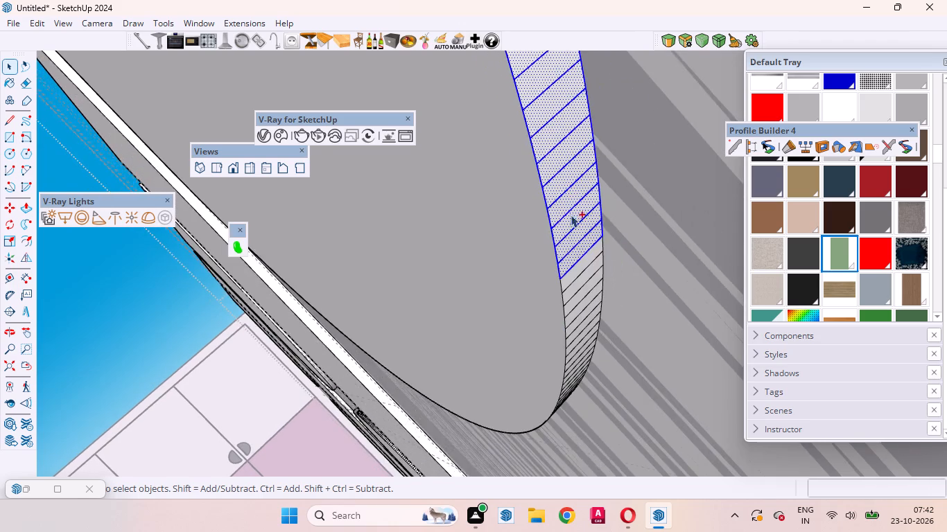
{"action": "scroll", "coordinate": [571, 215], "scroll_direction": "down", "scroll_amount": 1, "text": "ctrl"}
{"action": "middle_click_drag", "start_coordinate": [564, 332], "coordinate": [471, 265], "text": "ctrl"}
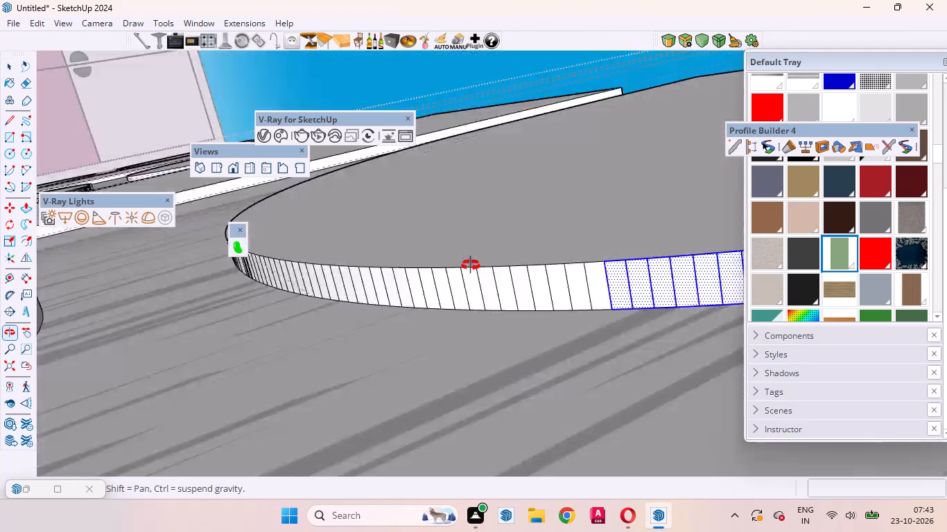
{"action": "middle_click_drag", "start_coordinate": [471, 265], "coordinate": [487, 298], "text": "ctrl"}
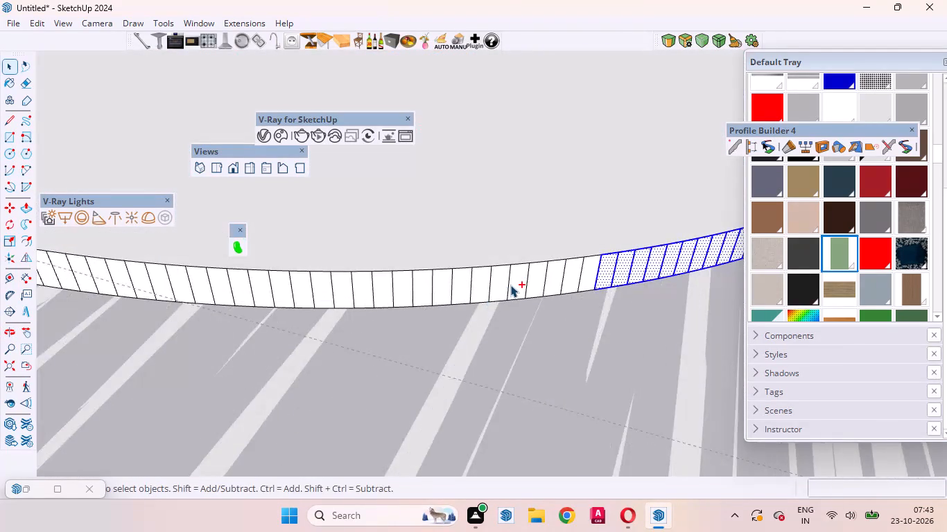
{"action": "scroll", "coordinate": [510, 285], "scroll_direction": "up", "scroll_amount": 3, "text": "ctrl"}
{"action": "double_click", "coordinate": [516, 277], "text": "ctrl"}
{"action": "double_click", "coordinate": [545, 278], "text": "ctrl"}
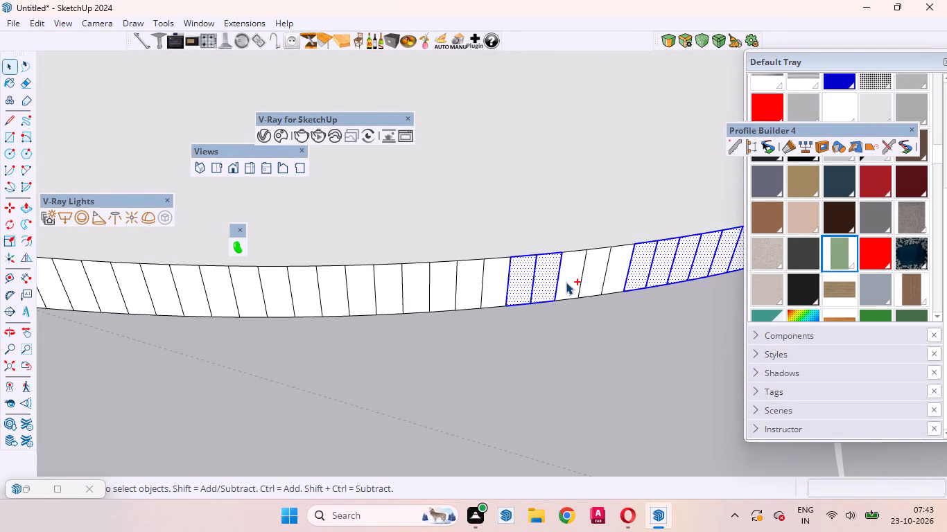
{"action": "double_click", "coordinate": [566, 282], "text": "ctrl"}
{"action": "double_click", "coordinate": [594, 280], "text": "ctrl"}
{"action": "double_click", "coordinate": [620, 276], "text": "ctrl"}
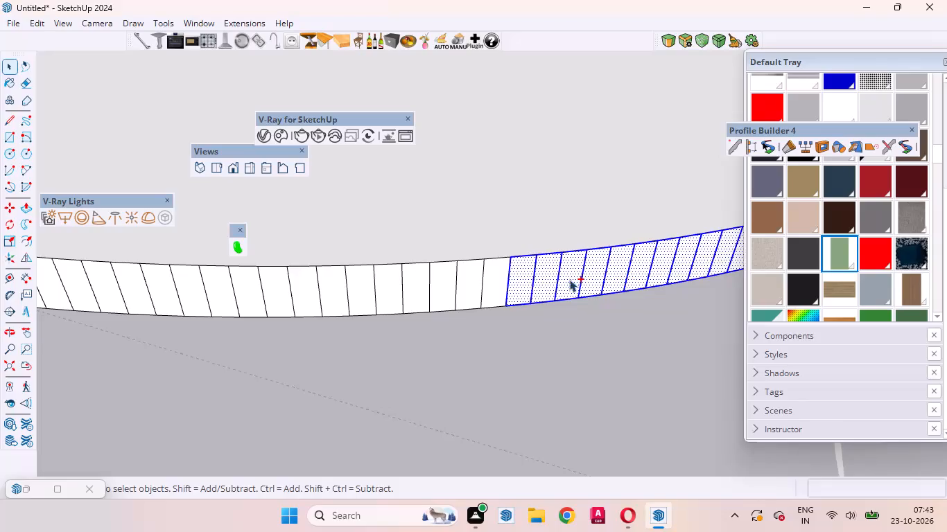
Continue adding consecutive segments with their edges along the bottom of the rounded end, away from the selected run.
{"action": "double_click", "coordinate": [496, 274], "text": "ctrl"}
{"action": "double_click", "coordinate": [469, 283], "text": "ctrl"}
{"action": "double_click", "coordinate": [444, 285], "text": "ctrl"}
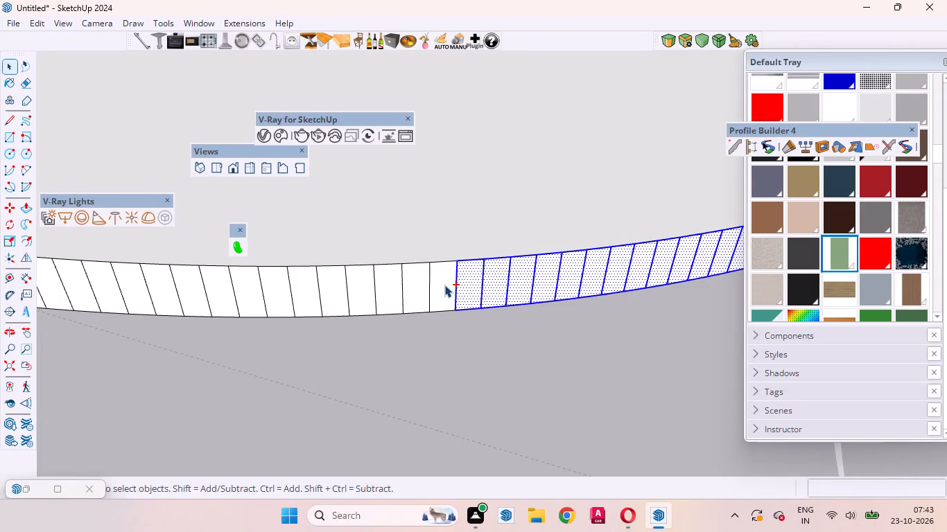
{"action": "double_click", "coordinate": [424, 285], "text": "ctrl"}
{"action": "double_click", "coordinate": [385, 290], "text": "ctrl"}
{"action": "double_click", "coordinate": [358, 289], "text": "ctrl"}
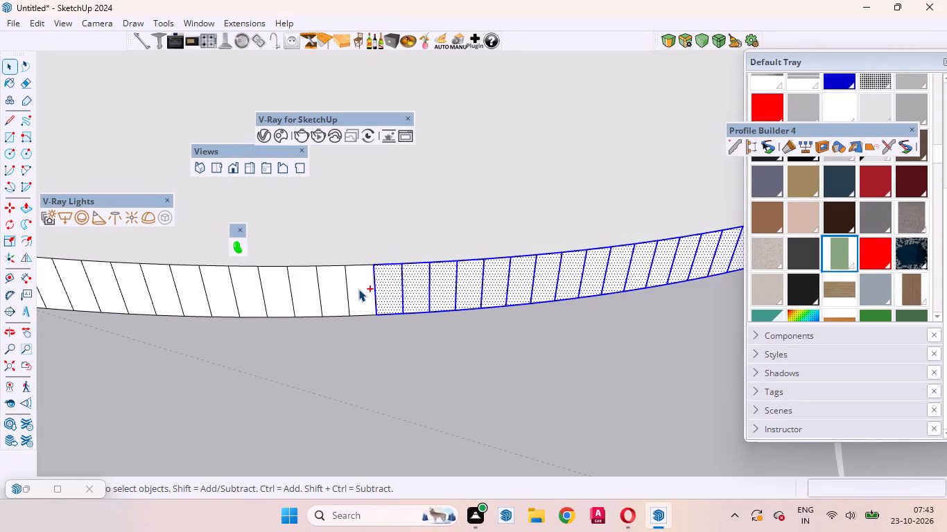
{"action": "double_click", "coordinate": [330, 287], "text": "ctrl"}
{"action": "double_click", "coordinate": [299, 289], "text": "ctrl"}
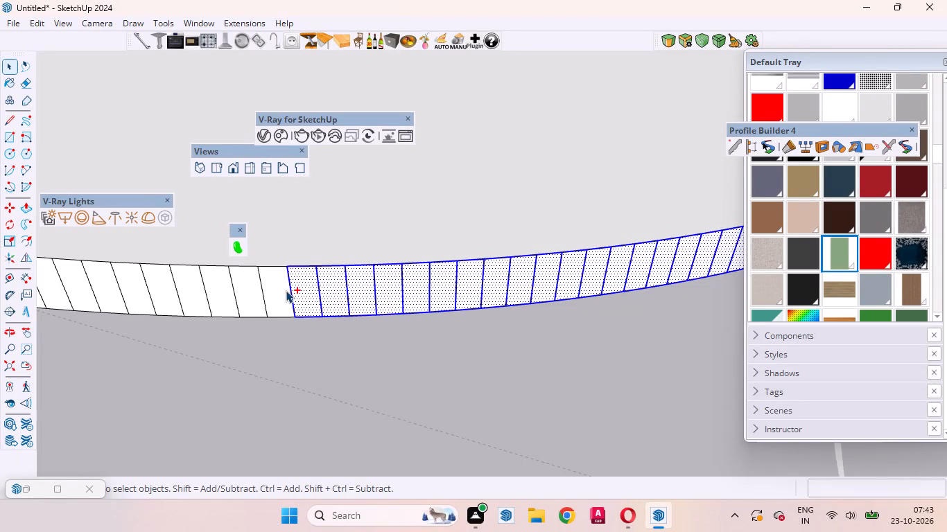
{"action": "double_click", "coordinate": [286, 290], "text": "ctrl"}
{"action": "double_click", "coordinate": [254, 290], "text": "ctrl"}
{"action": "double_click", "coordinate": [223, 290], "text": "ctrl"}
{"action": "double_click", "coordinate": [179, 290], "text": "ctrl"}
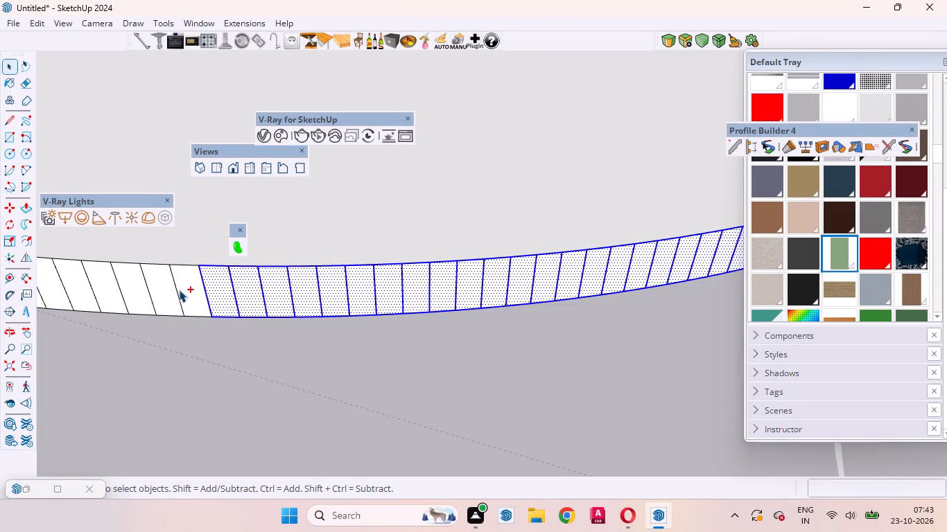
Select all geometry connected to the curved side face, covering every rounded panel shape on the wall.
{"action": "left_click", "coordinate": [164, 287], "text": "ctrl"}
{"action": "left_click", "coordinate": [141, 282], "text": "ctrl"}
{"action": "double_click", "coordinate": [141, 282], "text": "ctrl"}
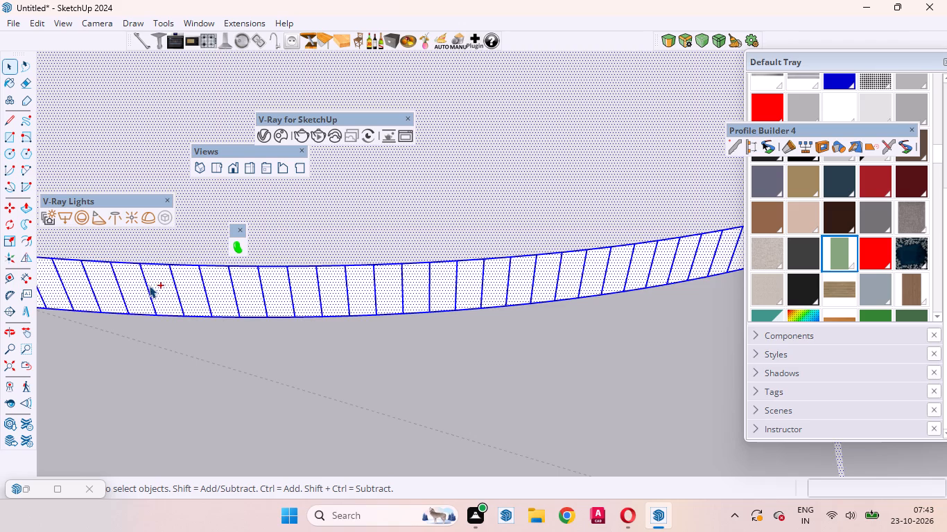
Remove the front faces of the upper and lower rounded panels in the wall's end column from the selection.
{"action": "scroll", "coordinate": [372, 308], "scroll_direction": "down", "scroll_amount": 4, "text": "ctrl"}
{"action": "scroll", "coordinate": [513, 291], "scroll_direction": "down", "scroll_amount": 7, "text": "ctrl"}
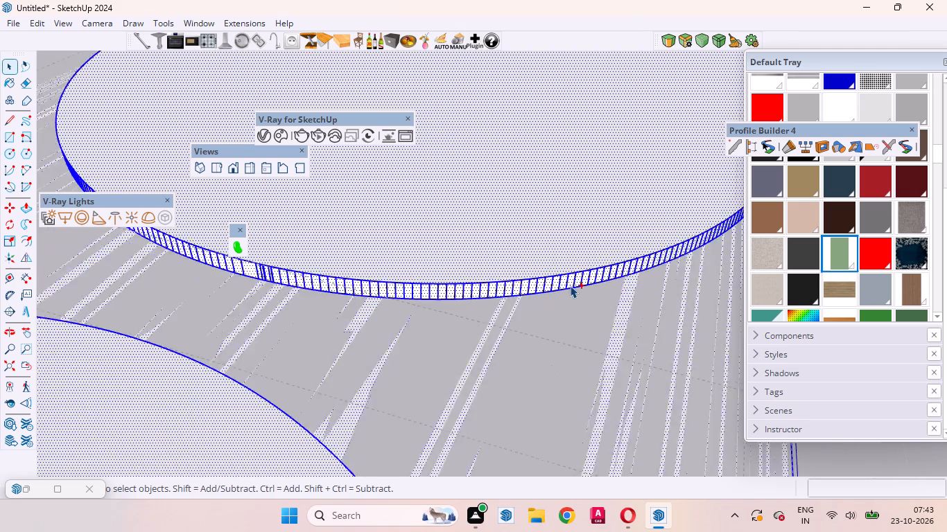
{"action": "scroll", "coordinate": [570, 285], "scroll_direction": "down", "scroll_amount": 6, "text": "ctrl"}
{"action": "middle_click_drag", "start_coordinate": [445, 265], "coordinate": [516, 312], "text": "ctrl"}
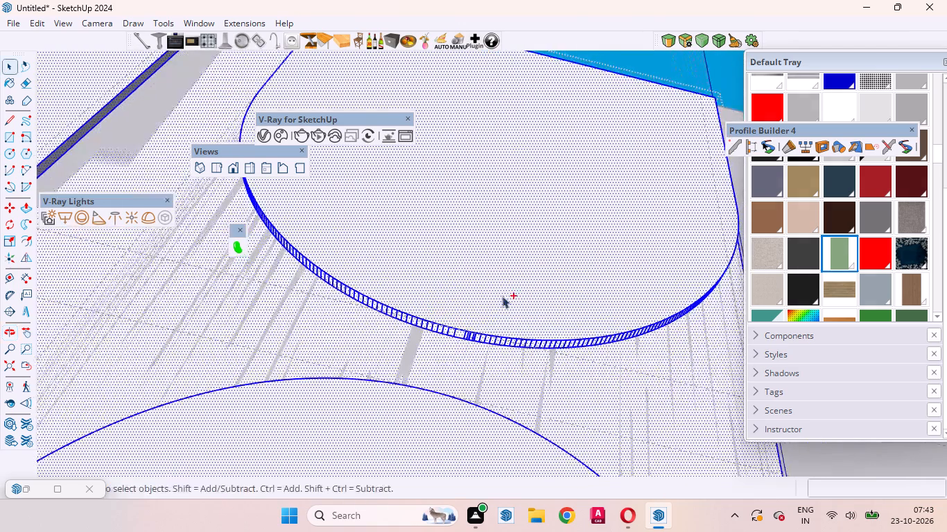
{"action": "scroll", "coordinate": [458, 296], "scroll_direction": "up", "scroll_amount": 5, "text": "ctrl"}
{"action": "scroll", "coordinate": [455, 296], "scroll_direction": "down", "scroll_amount": 9, "text": "ctrl"}
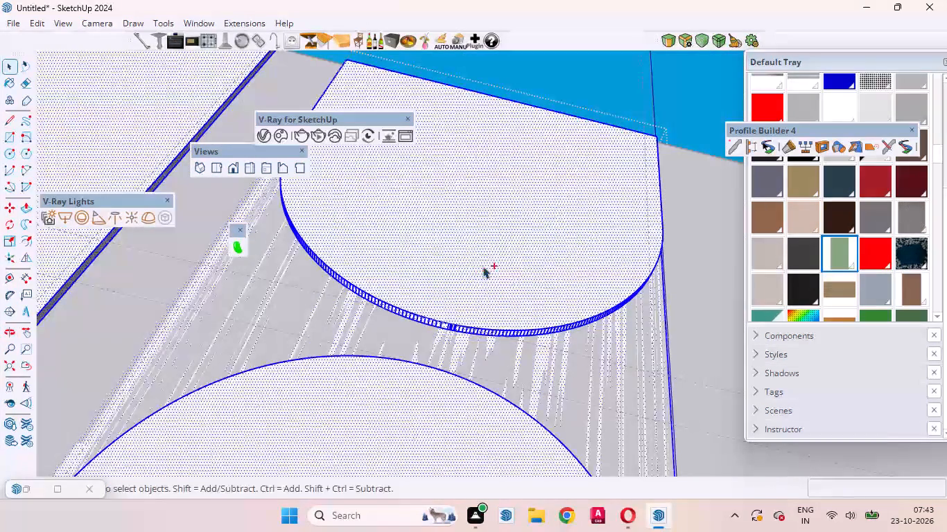
{"action": "middle_click_drag", "start_coordinate": [479, 273], "coordinate": [445, 401], "text": "ctrl"}
{"action": "scroll", "coordinate": [494, 302], "scroll_direction": "down", "scroll_amount": 5, "text": "ctrl"}
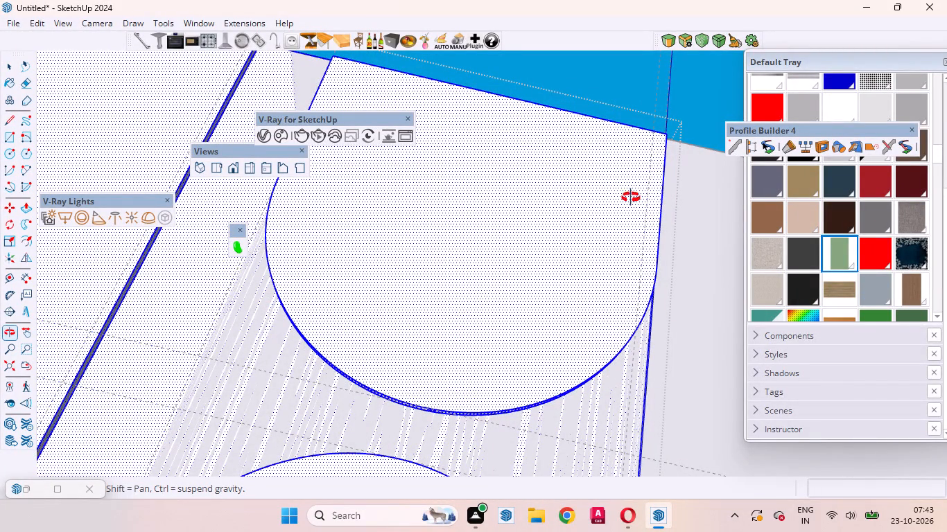
{"action": "key", "text": "space"}
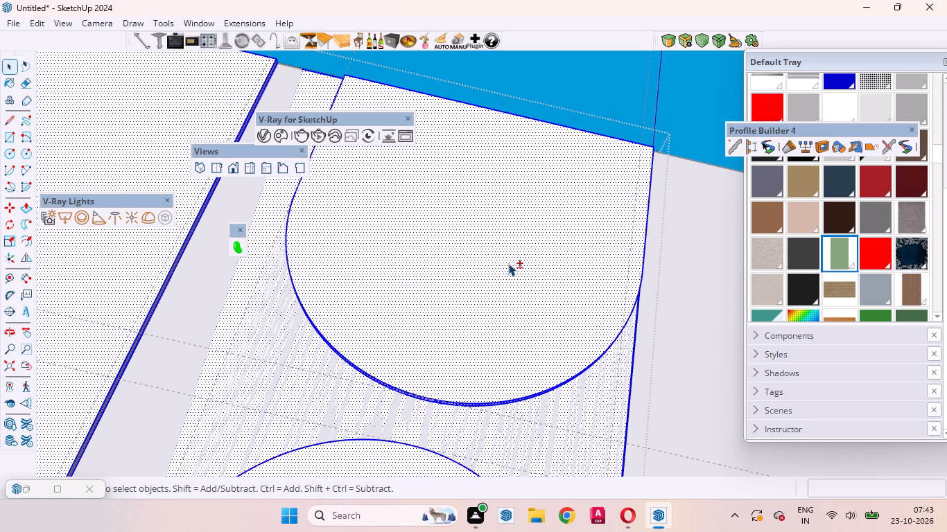
{"action": "left_click", "coordinate": [506, 263], "text": "shift"}
{"action": "scroll", "coordinate": [558, 193], "scroll_direction": "down", "scroll_amount": 8, "text": "shift"}
{"action": "left_click", "coordinate": [476, 331], "text": "shift"}
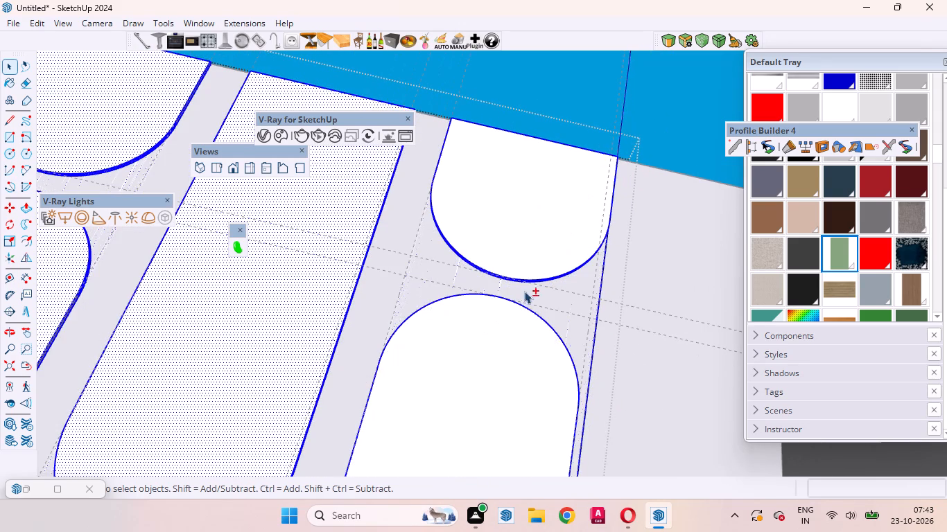
Remove the wall face between the shapes and the adjacent long panel's front face from the selection.
{"action": "scroll", "coordinate": [550, 279], "scroll_direction": "up", "scroll_amount": 10, "text": "shift"}
{"action": "scroll", "coordinate": [611, 251], "scroll_direction": "down", "scroll_amount": 6, "text": "shift"}
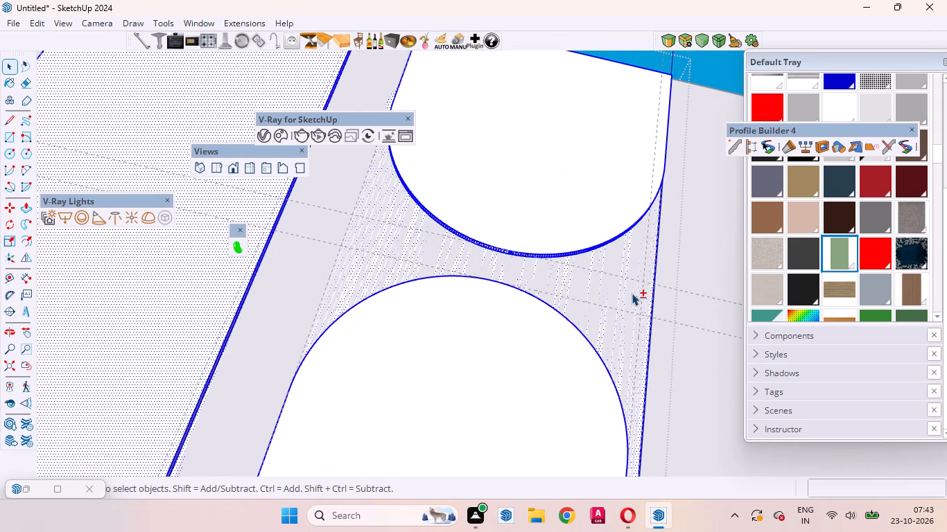
{"action": "left_click", "coordinate": [632, 293], "text": "shift"}
{"action": "scroll", "coordinate": [639, 301], "scroll_direction": "down", "scroll_amount": 5, "text": "shift"}
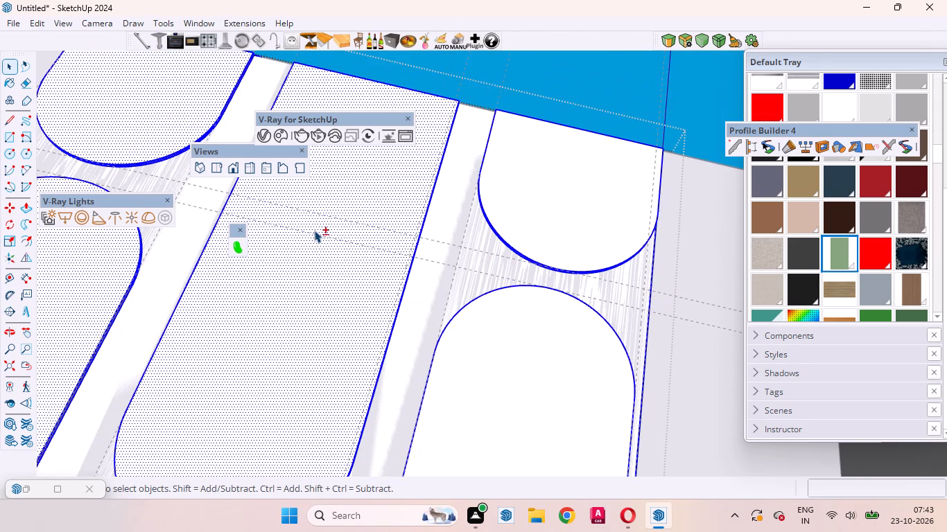
{"action": "left_click", "coordinate": [314, 230], "text": "shift"}
Restore the lost camera view and remove the next column's upper and lower rounded panel faces from the selection.
{"action": "scroll", "coordinate": [592, 223], "scroll_direction": "down", "scroll_amount": 9, "text": "shift"}
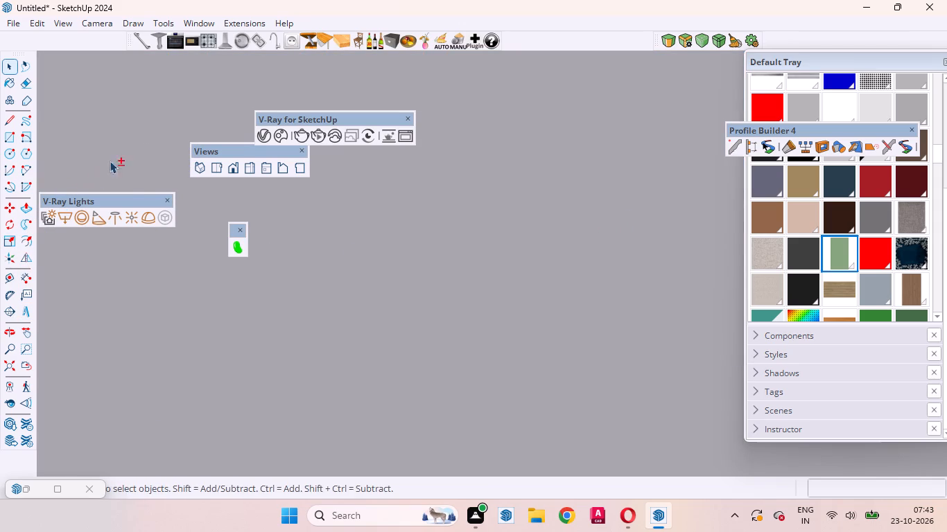
{"action": "left_click", "coordinate": [23, 363], "text": "shift"}
{"action": "scroll", "coordinate": [627, 285], "scroll_direction": "down", "scroll_amount": 5, "text": "shift"}
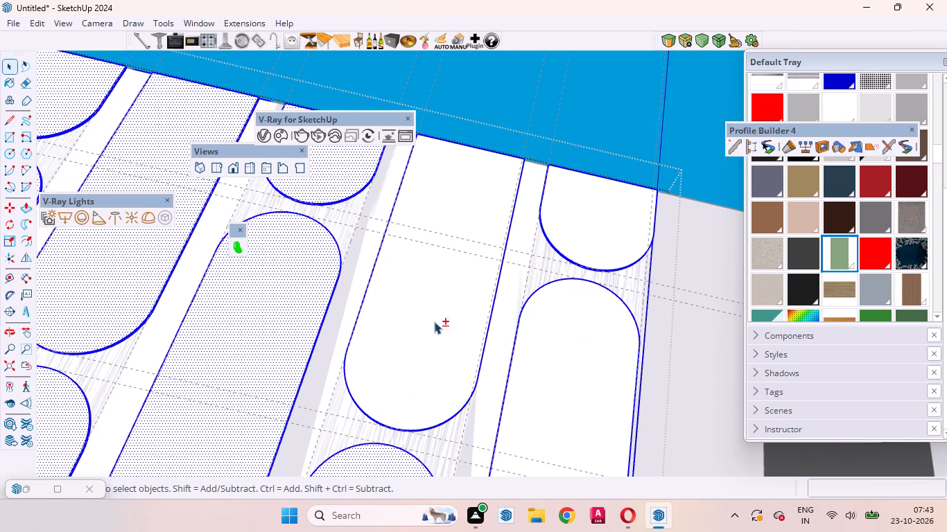
{"action": "scroll", "coordinate": [466, 294], "scroll_direction": "down", "scroll_amount": 4, "text": "shift"}
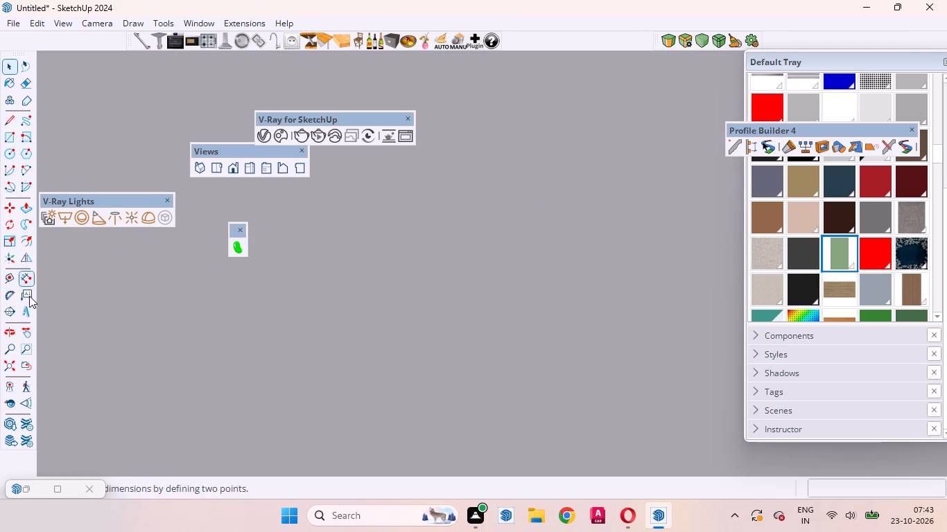
{"action": "left_click", "coordinate": [28, 371], "text": "shift"}
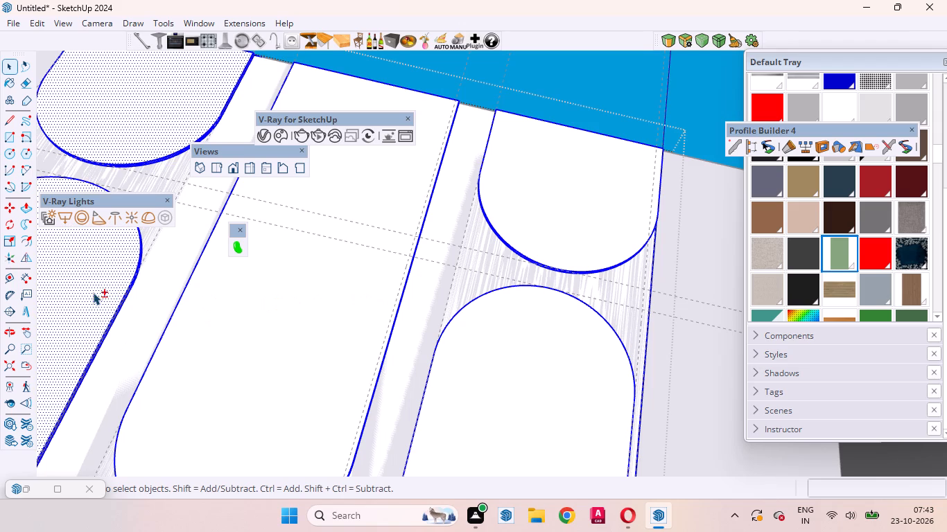
{"action": "left_click", "coordinate": [93, 292], "text": "shift"}
{"action": "left_click", "coordinate": [125, 125], "text": "shift"}
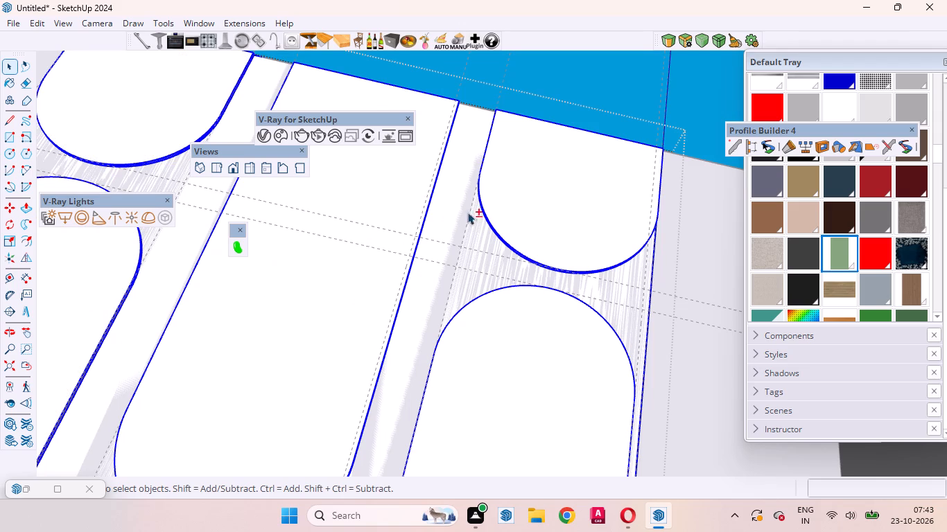
{"action": "scroll", "coordinate": [512, 194], "scroll_direction": "down", "scroll_amount": 3, "text": "shift"}
{"action": "middle_click_drag", "start_coordinate": [522, 175], "coordinate": [509, 305], "text": "shift"}
{"action": "scroll", "coordinate": [550, 195], "scroll_direction": "down", "scroll_amount": 4, "text": "shift"}
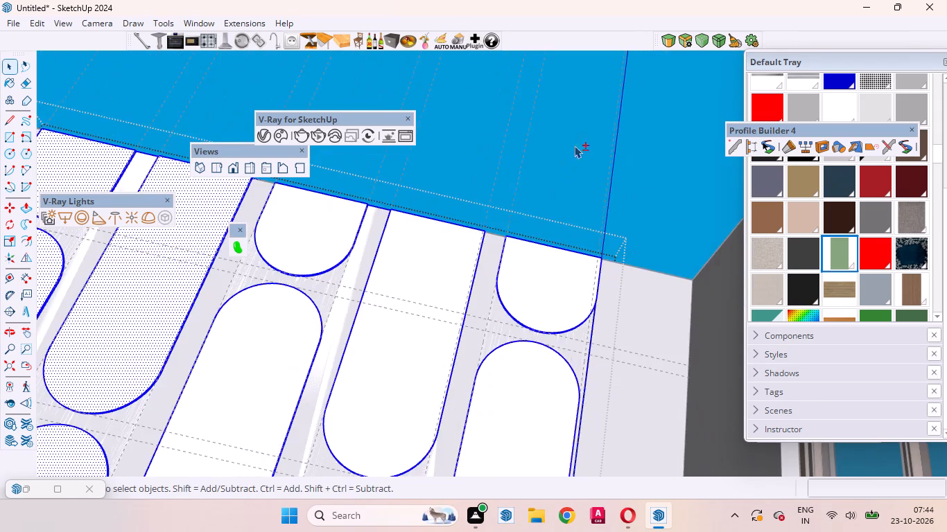
Recover the lost camera view by way of the standard top view and bring the bedroom's rounded-panel wall back into close view.
{"action": "scroll", "coordinate": [580, 129], "scroll_direction": "down", "scroll_amount": 4, "text": "shift"}
{"action": "middle_click_drag", "start_coordinate": [376, 291], "coordinate": [453, 413], "text": "shift"}
{"action": "left_click", "coordinate": [9, 335], "text": "shift"}
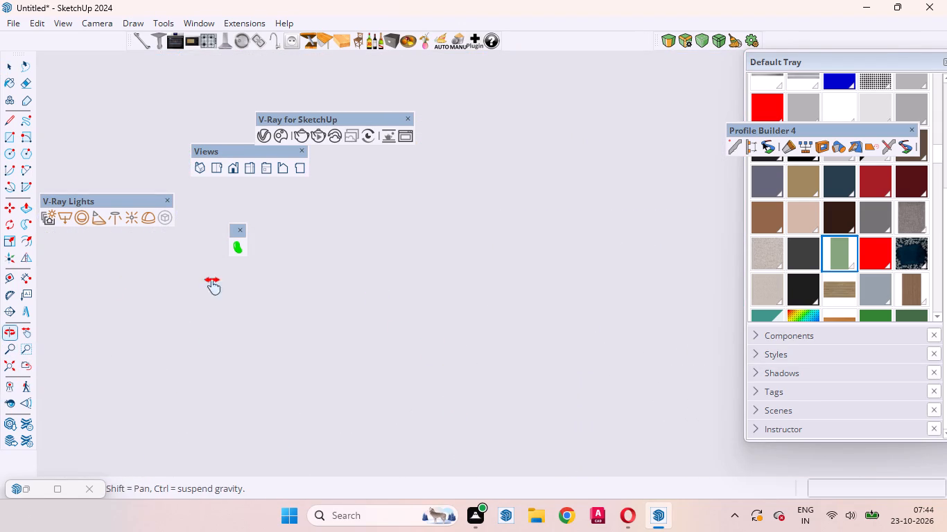
{"action": "middle_click_drag", "start_coordinate": [435, 240], "coordinate": [546, 373], "text": "shift"}
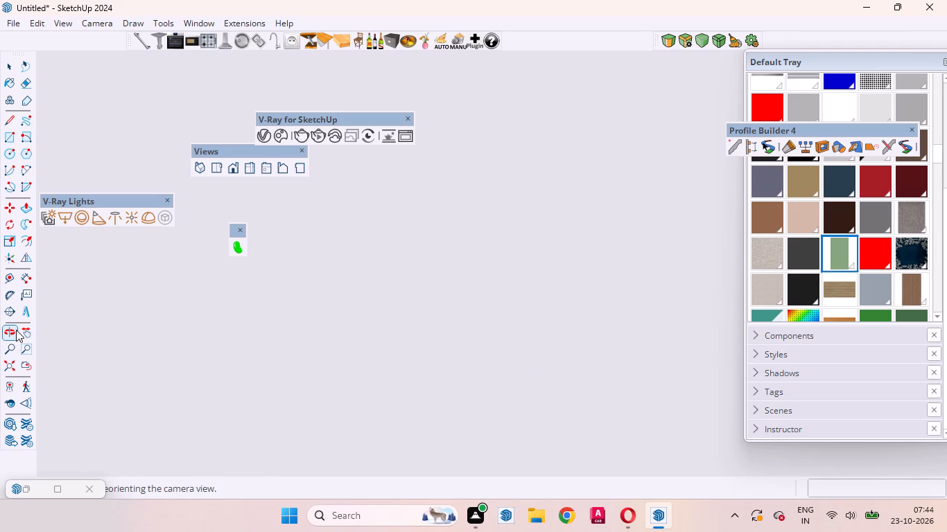
{"action": "left_click", "coordinate": [14, 329], "text": "shift"}
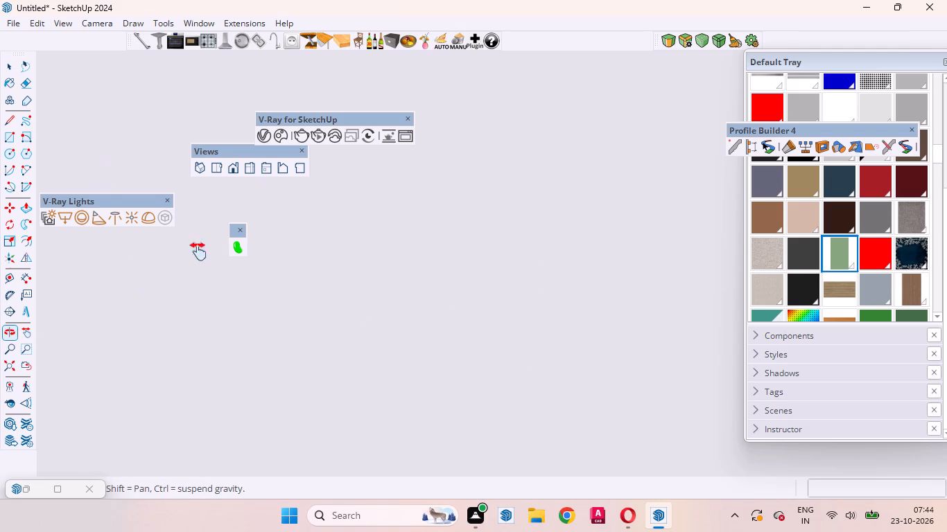
{"action": "left_click", "coordinate": [24, 372], "text": "shift"}
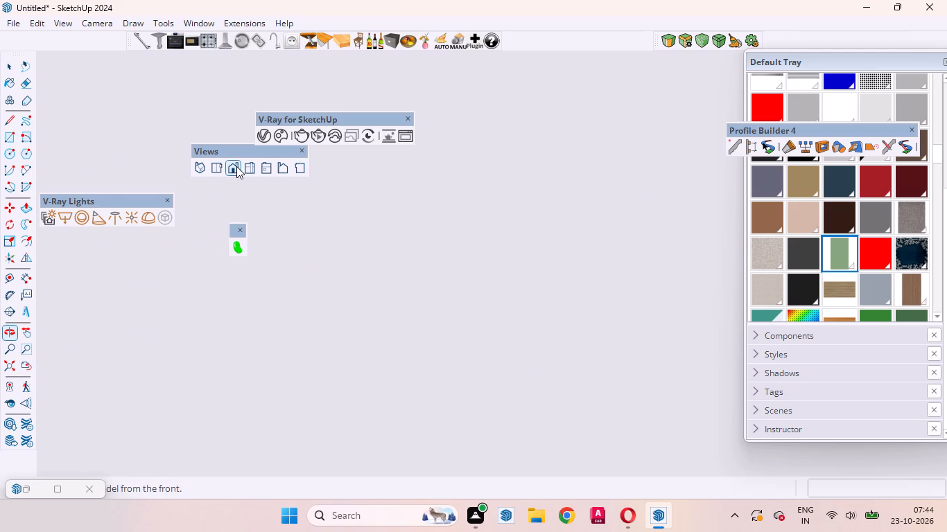
{"action": "left_click", "coordinate": [214, 174], "text": "shift"}
{"action": "scroll", "coordinate": [577, 184], "scroll_direction": "down", "scroll_amount": 3, "text": "shift"}
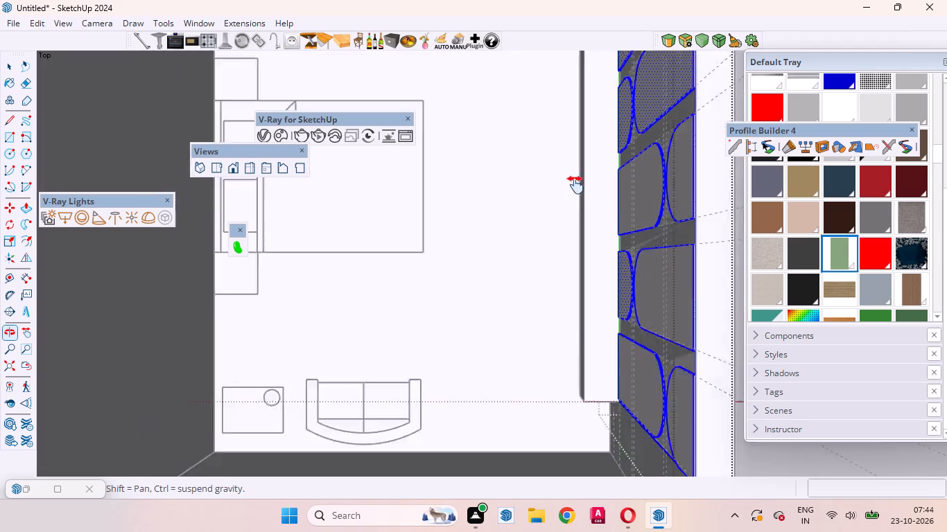
{"action": "scroll", "coordinate": [575, 185], "scroll_direction": "down", "scroll_amount": 8, "text": "shift"}
{"action": "middle_click_drag", "start_coordinate": [505, 231], "coordinate": [586, 192], "text": "shift"}
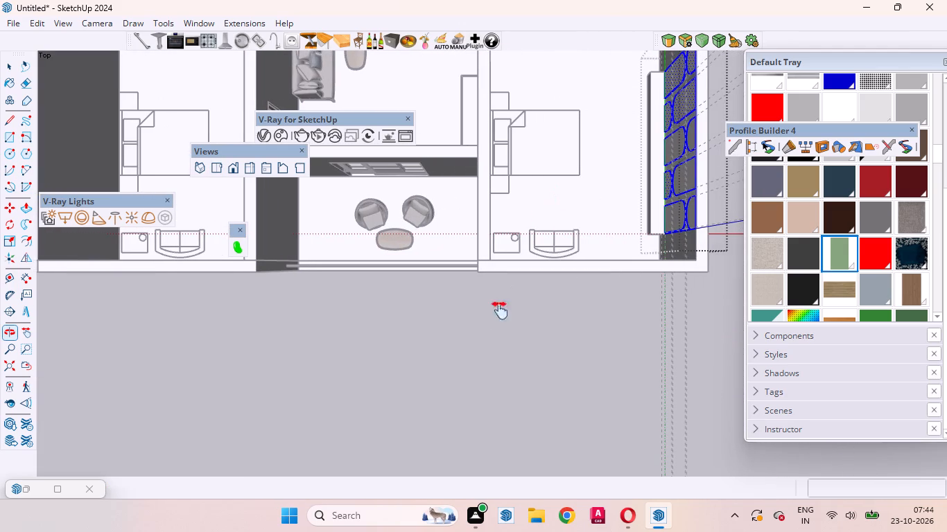
{"action": "left_click_drag", "start_coordinate": [506, 339], "coordinate": [520, 314], "text": "shift"}
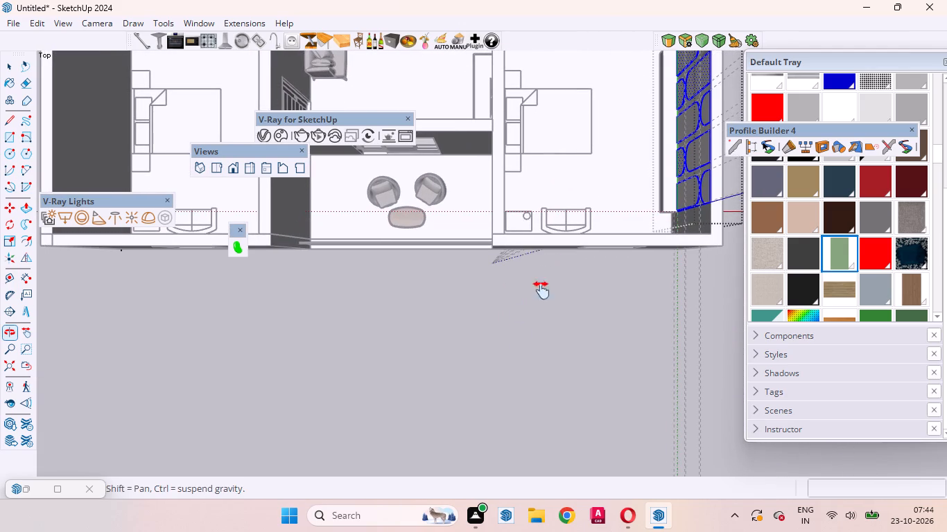
{"action": "scroll", "coordinate": [443, 344], "scroll_direction": "up", "scroll_amount": 1, "text": "shift"}
{"action": "scroll", "coordinate": [417, 269], "scroll_direction": "down", "scroll_amount": 5, "text": "shift"}
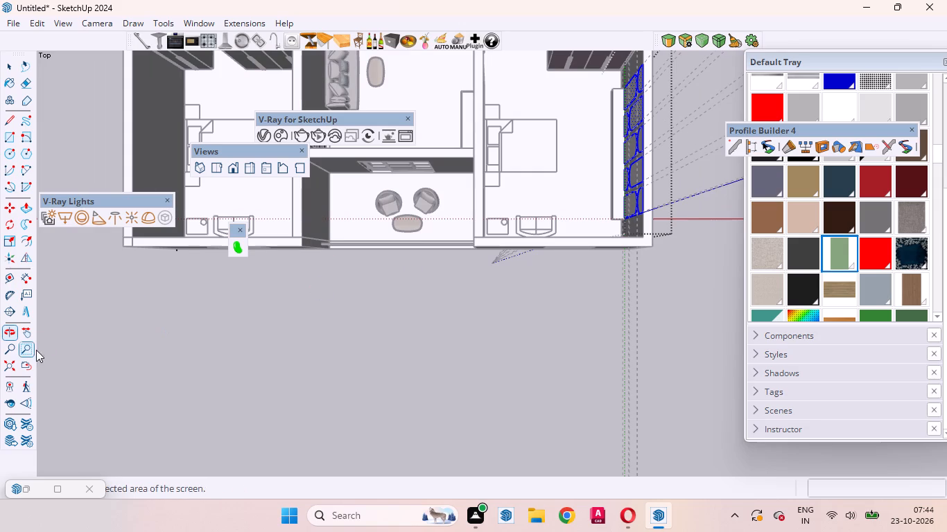
{"action": "left_click", "coordinate": [10, 332]}
{"action": "middle_click_drag", "start_coordinate": [444, 323], "coordinate": [471, 315]}
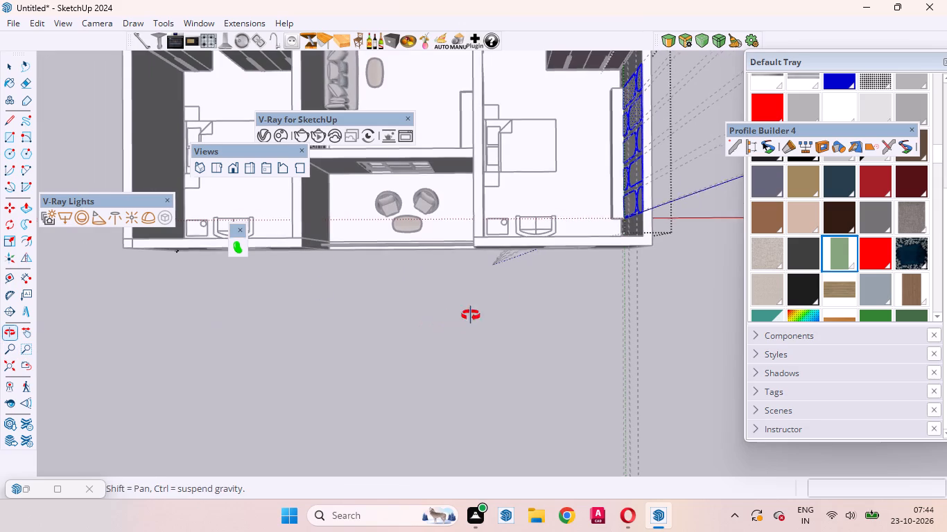
{"action": "middle_click_drag", "start_coordinate": [471, 315], "coordinate": [921, 193]}
{"action": "scroll", "coordinate": [672, 353], "scroll_direction": "down", "scroll_amount": 3}
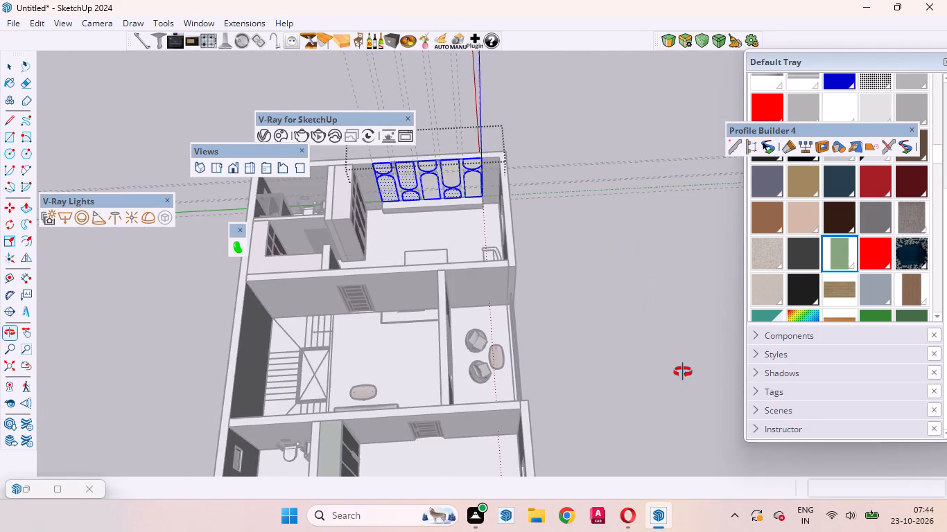
{"action": "scroll", "coordinate": [683, 372], "scroll_direction": "down", "scroll_amount": 1}
{"action": "scroll", "coordinate": [379, 181], "scroll_direction": "up", "scroll_amount": 10}
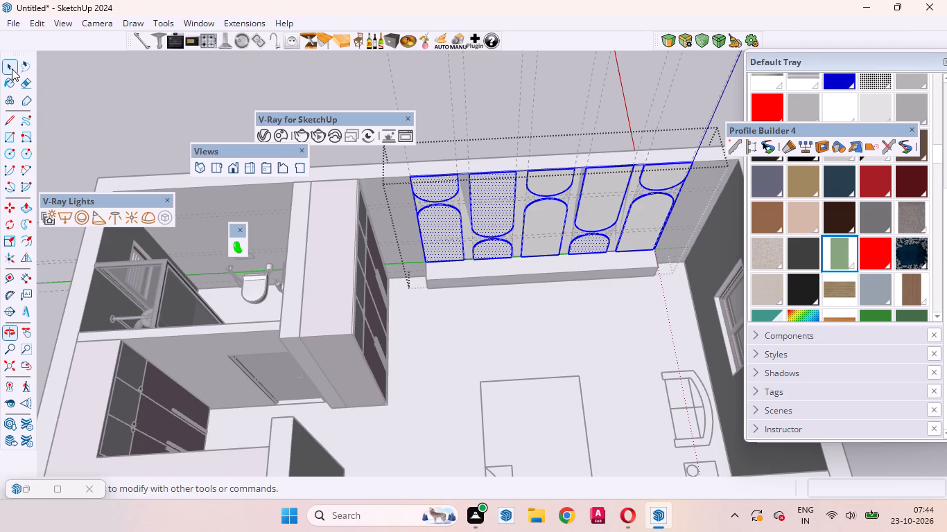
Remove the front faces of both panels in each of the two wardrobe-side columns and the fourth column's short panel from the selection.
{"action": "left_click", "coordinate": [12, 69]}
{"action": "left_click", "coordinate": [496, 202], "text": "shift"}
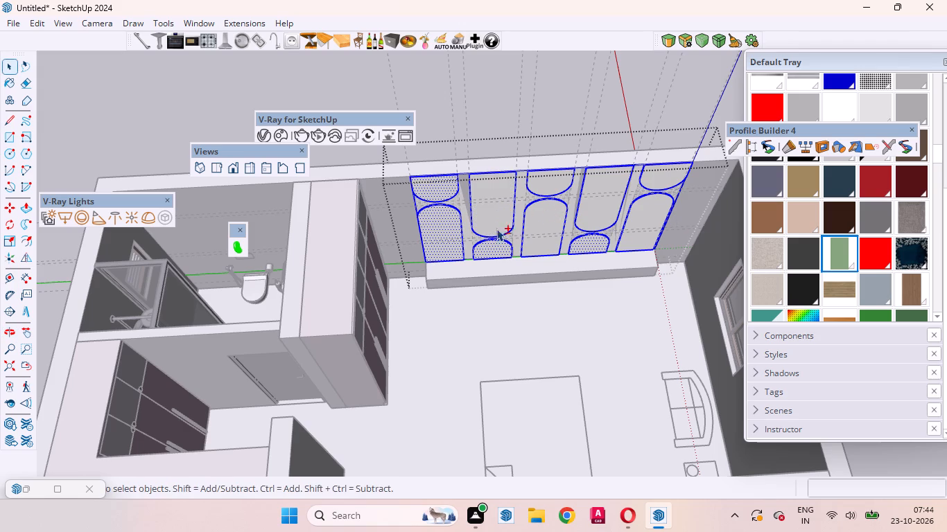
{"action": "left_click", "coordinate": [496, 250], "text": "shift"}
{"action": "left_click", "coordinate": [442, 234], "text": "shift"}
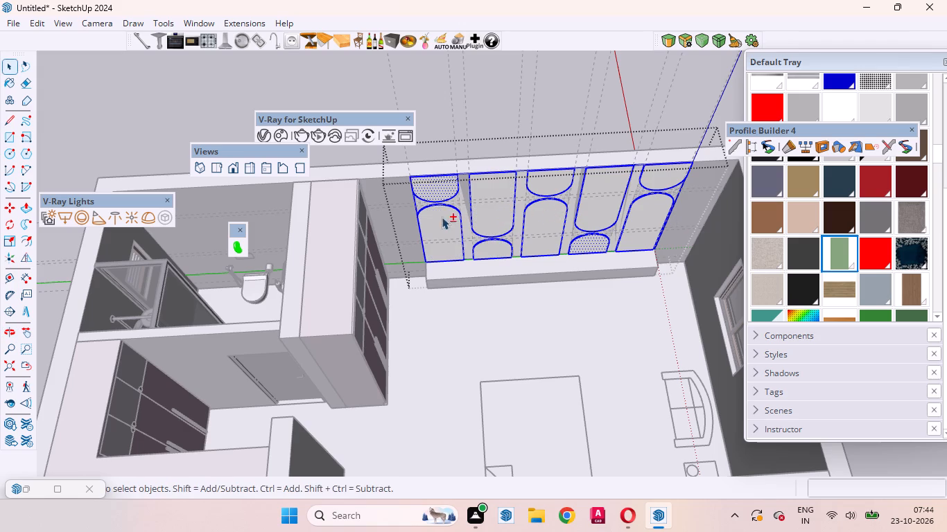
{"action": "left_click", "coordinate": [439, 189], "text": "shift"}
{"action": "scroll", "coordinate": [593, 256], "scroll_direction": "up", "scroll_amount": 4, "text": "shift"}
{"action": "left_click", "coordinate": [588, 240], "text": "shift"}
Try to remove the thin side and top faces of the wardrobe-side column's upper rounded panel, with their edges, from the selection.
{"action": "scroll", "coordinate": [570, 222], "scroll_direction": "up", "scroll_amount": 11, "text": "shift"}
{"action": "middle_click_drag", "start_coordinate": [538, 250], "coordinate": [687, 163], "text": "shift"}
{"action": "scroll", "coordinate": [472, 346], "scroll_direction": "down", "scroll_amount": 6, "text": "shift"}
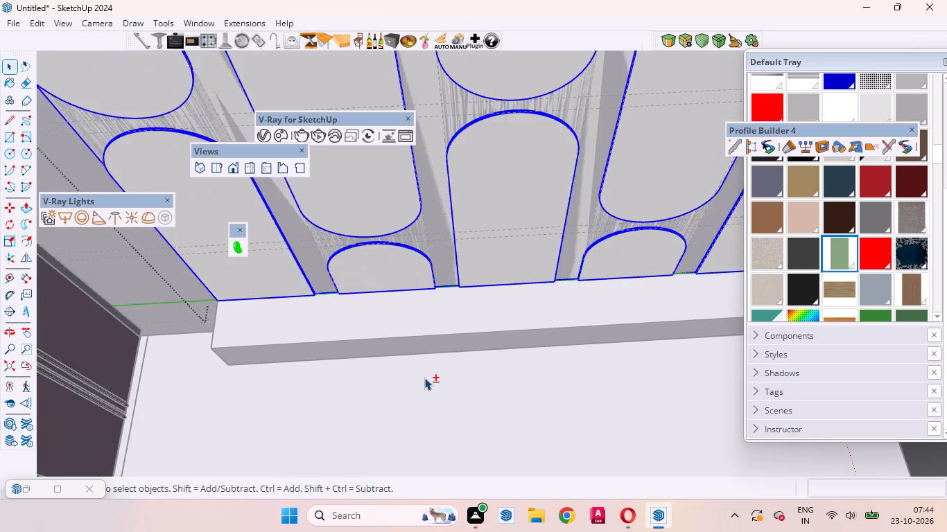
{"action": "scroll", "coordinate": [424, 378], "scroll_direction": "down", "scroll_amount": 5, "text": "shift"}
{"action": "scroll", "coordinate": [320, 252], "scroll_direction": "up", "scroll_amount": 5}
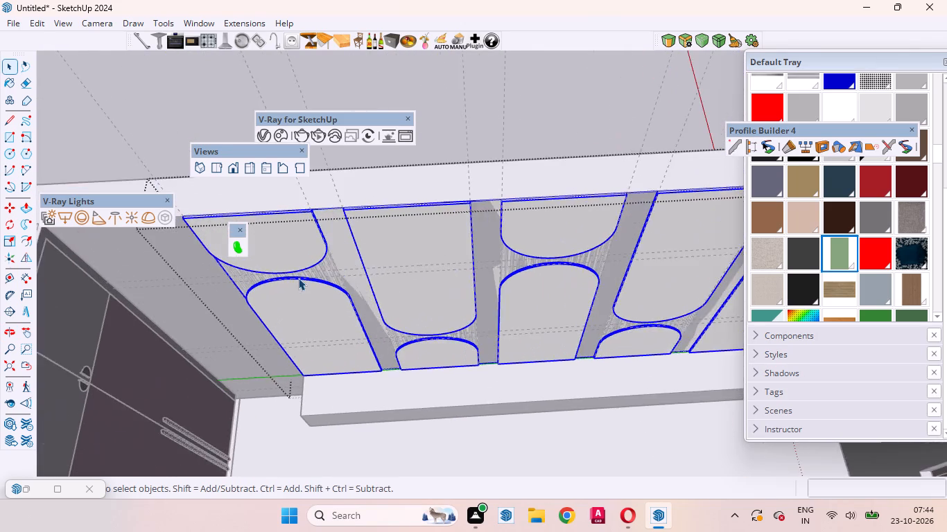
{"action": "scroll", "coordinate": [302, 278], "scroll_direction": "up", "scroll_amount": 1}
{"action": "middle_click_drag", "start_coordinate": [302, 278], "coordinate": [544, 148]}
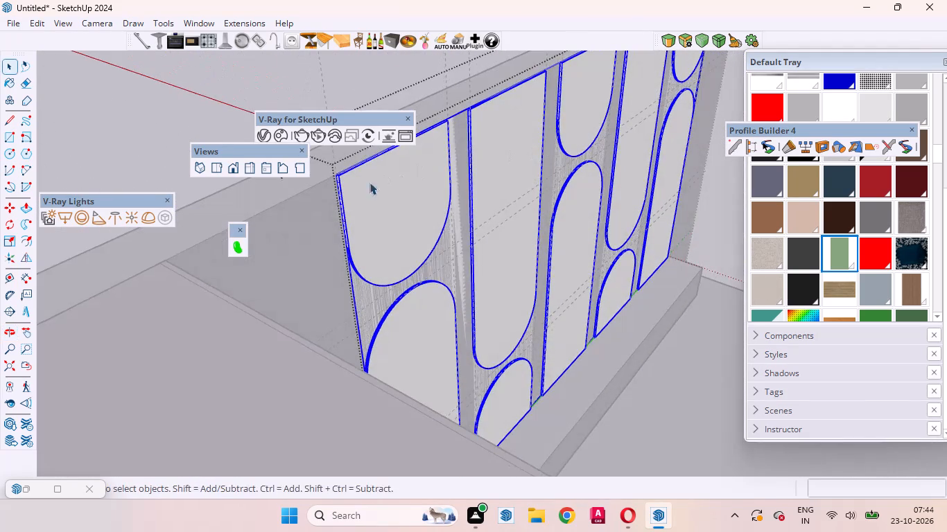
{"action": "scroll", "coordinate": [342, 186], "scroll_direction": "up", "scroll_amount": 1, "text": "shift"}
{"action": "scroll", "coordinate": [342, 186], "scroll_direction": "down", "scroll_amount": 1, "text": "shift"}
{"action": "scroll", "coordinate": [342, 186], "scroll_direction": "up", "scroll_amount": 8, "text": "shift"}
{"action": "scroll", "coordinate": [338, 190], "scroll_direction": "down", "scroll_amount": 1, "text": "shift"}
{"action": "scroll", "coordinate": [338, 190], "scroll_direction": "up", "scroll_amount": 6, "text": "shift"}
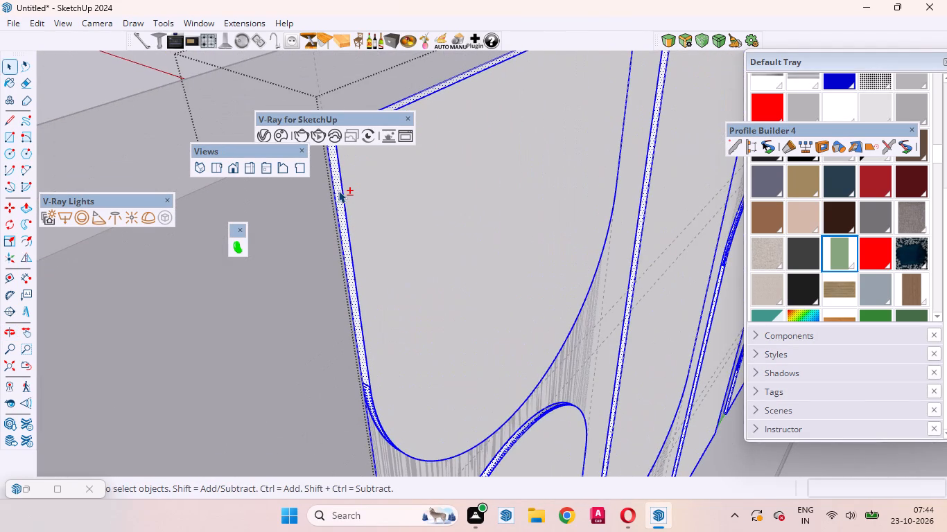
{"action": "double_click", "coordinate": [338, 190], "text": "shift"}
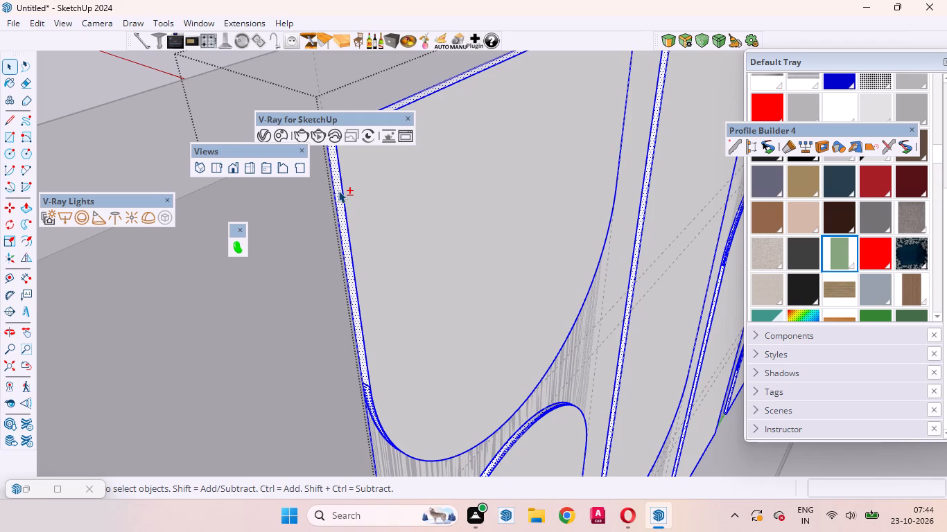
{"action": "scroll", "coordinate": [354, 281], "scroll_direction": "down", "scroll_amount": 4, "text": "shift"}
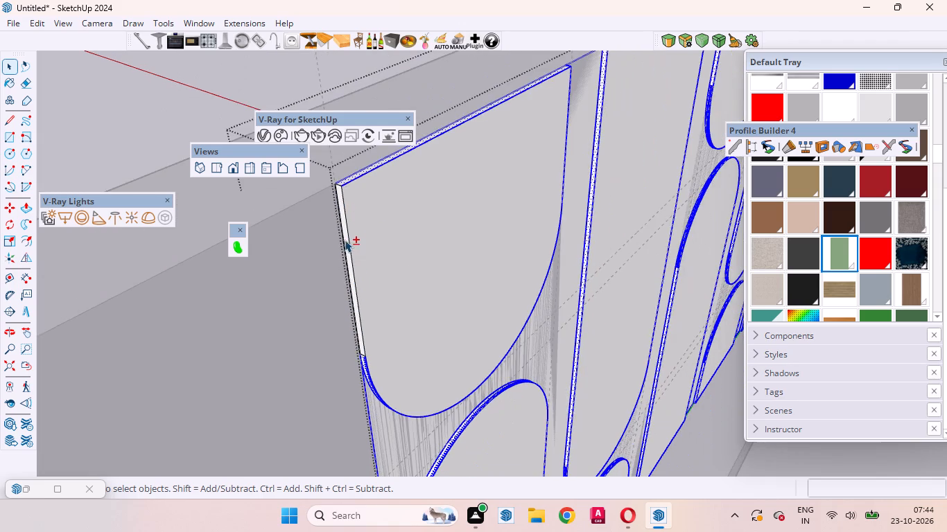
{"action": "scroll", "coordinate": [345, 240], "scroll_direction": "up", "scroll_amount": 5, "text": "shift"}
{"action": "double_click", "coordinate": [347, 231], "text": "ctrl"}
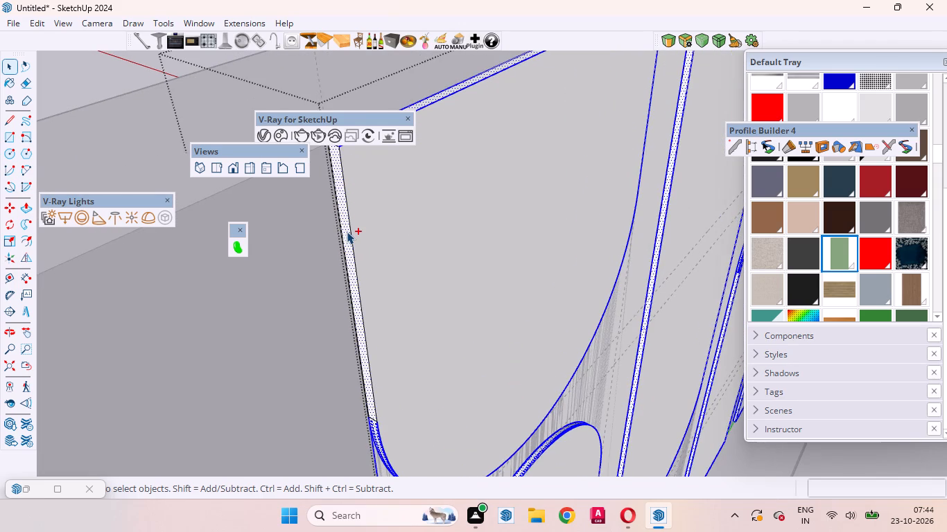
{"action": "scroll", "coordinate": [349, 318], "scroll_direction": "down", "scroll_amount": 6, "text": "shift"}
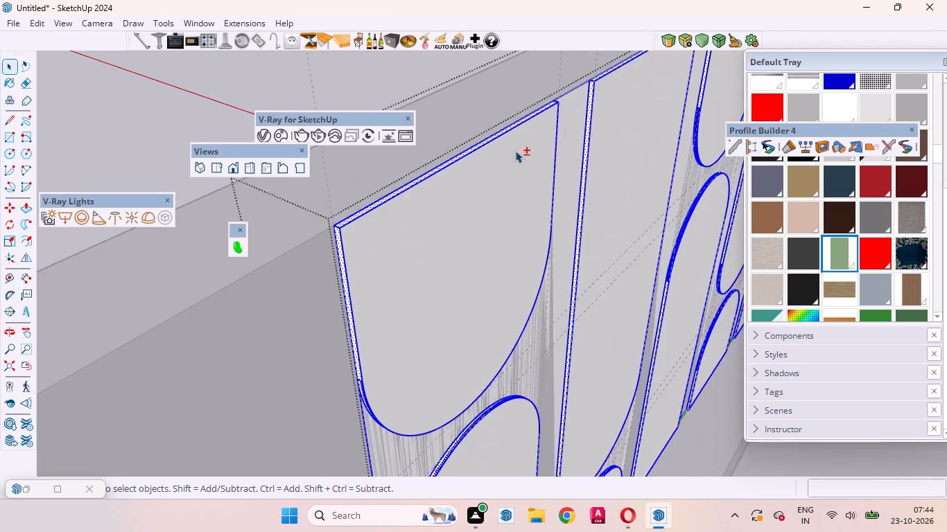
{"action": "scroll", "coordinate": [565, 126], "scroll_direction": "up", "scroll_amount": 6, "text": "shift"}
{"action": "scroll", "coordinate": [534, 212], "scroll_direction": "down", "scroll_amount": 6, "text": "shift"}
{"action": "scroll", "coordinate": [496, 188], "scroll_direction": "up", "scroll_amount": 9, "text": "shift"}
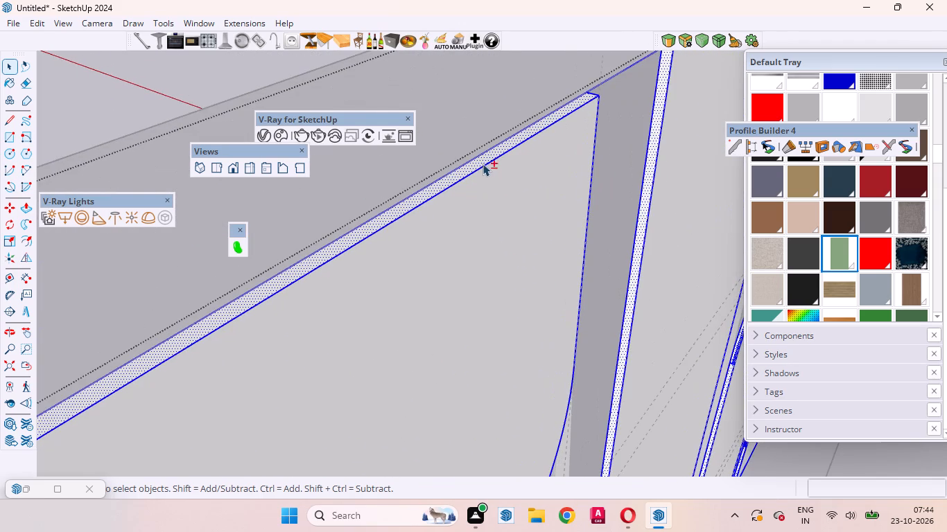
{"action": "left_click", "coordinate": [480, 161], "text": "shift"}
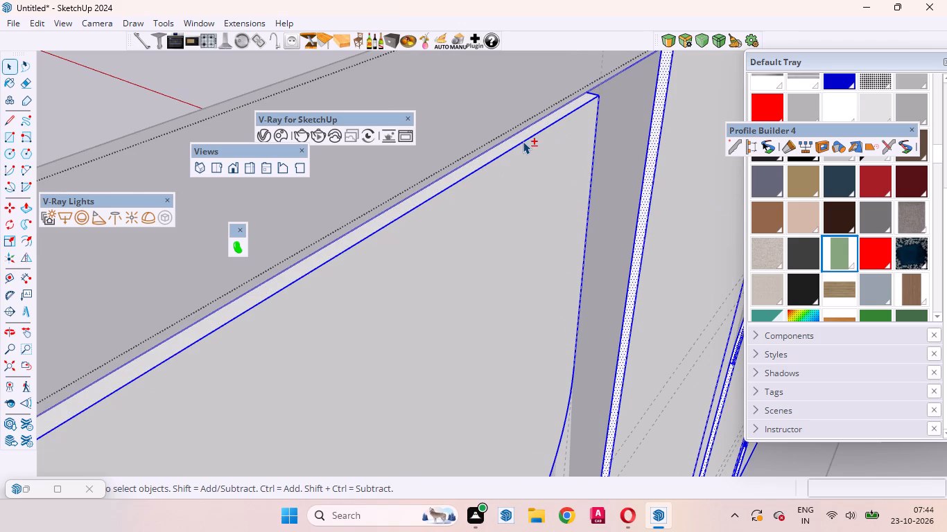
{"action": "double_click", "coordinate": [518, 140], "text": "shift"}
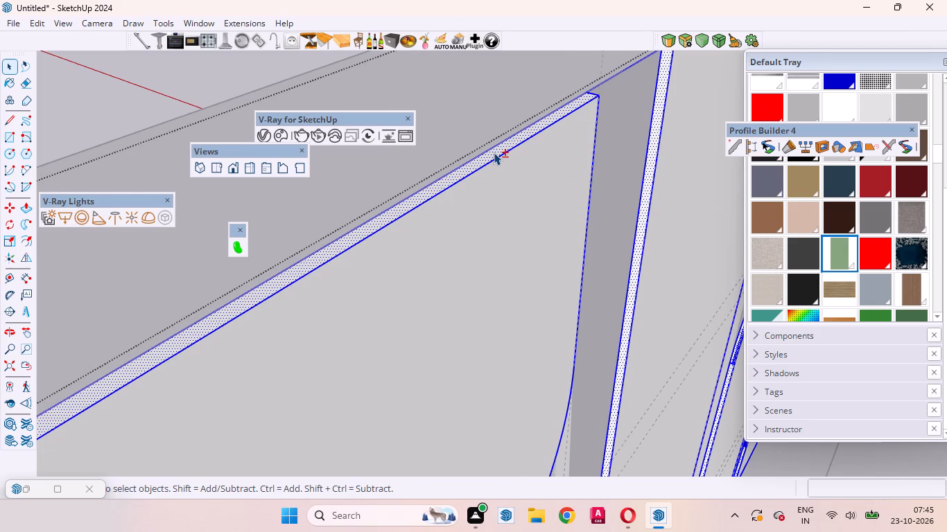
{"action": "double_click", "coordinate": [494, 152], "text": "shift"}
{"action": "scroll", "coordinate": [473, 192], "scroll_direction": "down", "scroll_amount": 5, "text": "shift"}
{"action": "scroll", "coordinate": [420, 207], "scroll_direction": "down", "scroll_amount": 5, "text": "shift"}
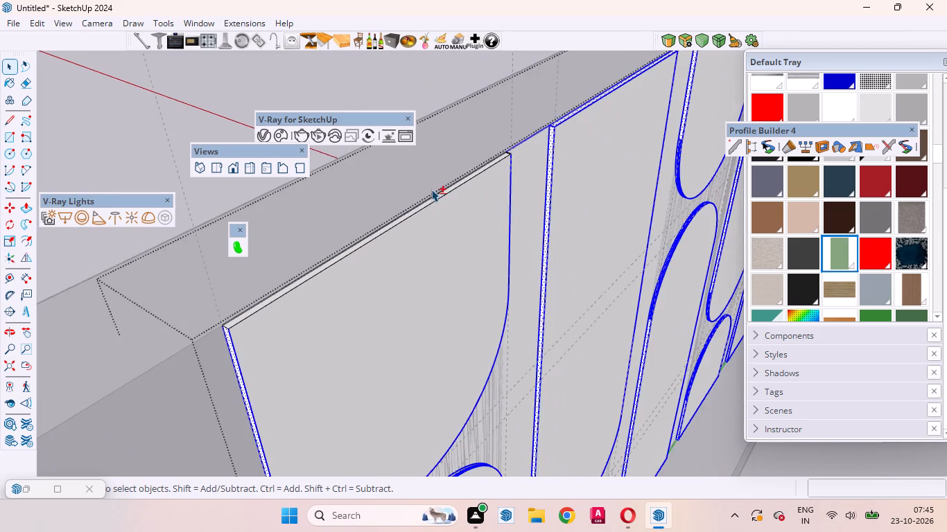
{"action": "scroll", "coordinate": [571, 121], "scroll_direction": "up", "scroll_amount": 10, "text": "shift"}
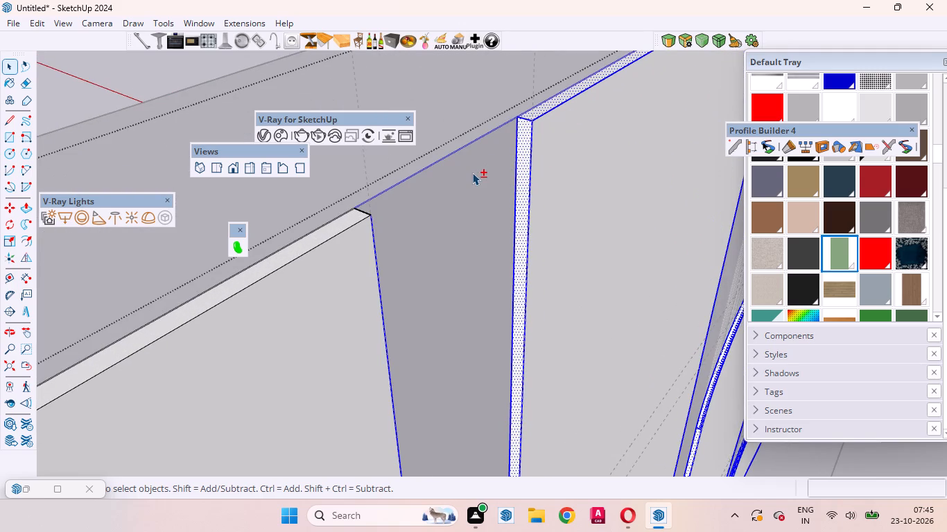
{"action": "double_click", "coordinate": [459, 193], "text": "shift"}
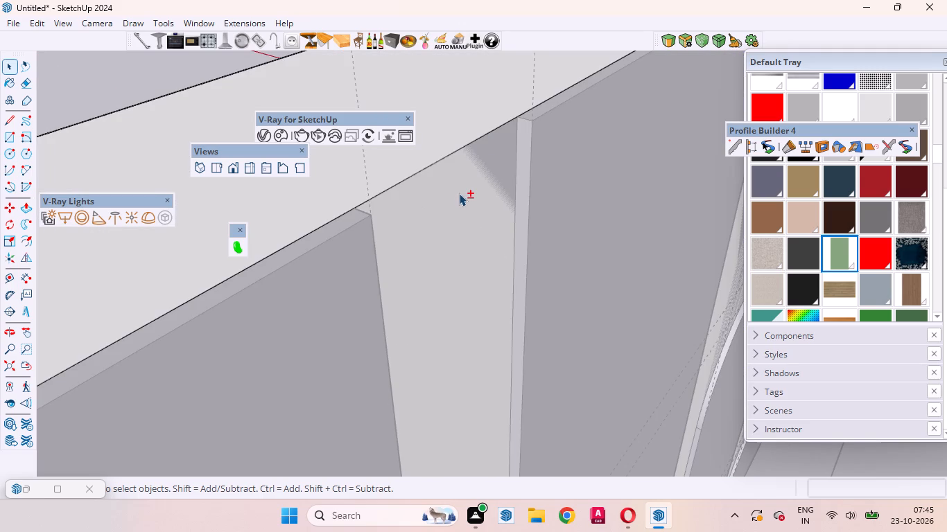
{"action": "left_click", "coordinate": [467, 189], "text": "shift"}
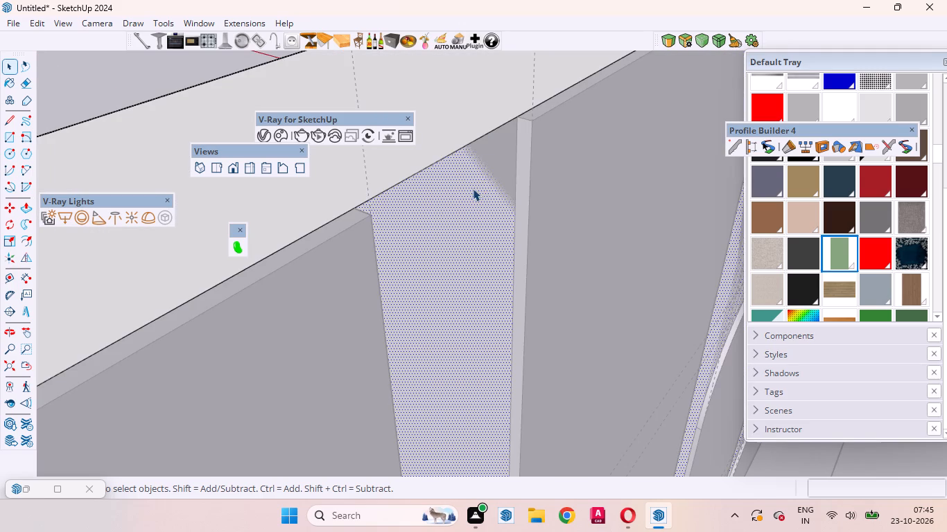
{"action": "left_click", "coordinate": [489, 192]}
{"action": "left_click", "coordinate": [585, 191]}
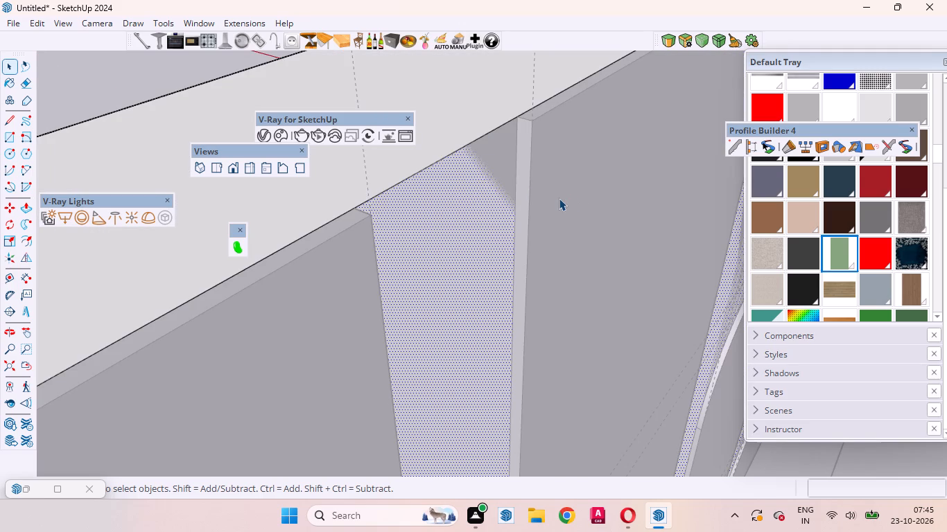
Reselect all the connected geometry of the rounded wall-panel shapes.
{"action": "left_click", "coordinate": [559, 191], "text": "ctrl"}
{"action": "double_click", "coordinate": [557, 192], "text": "ctrl"}
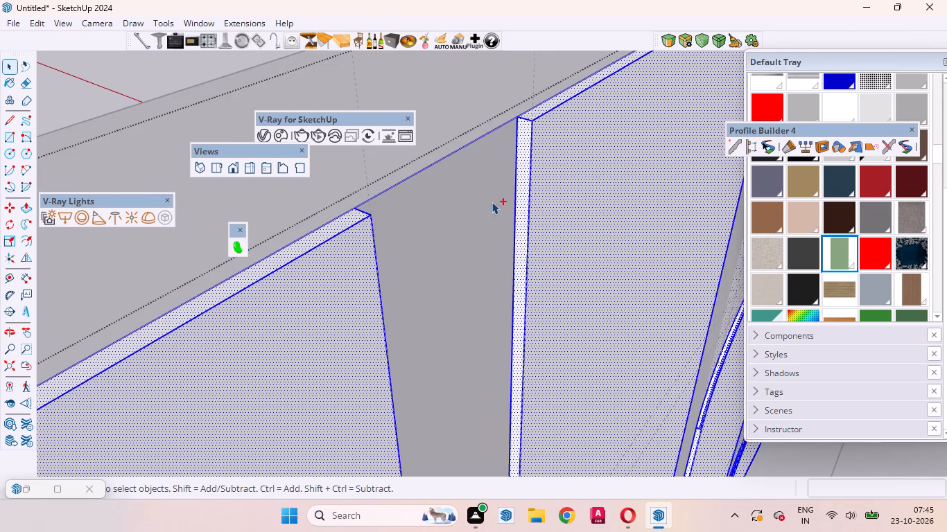
Remove the front faces of all the rounded panels across the wall's five columns from the selection.
{"action": "scroll", "coordinate": [536, 186], "scroll_direction": "down", "scroll_amount": 17, "text": "ctrl"}
{"action": "middle_click_drag", "start_coordinate": [561, 227], "coordinate": [449, 190], "text": "ctrl"}
{"action": "scroll", "coordinate": [537, 205], "scroll_direction": "down", "scroll_amount": 11, "text": "ctrl"}
{"action": "scroll", "coordinate": [613, 190], "scroll_direction": "up", "scroll_amount": 6, "text": "ctrl"}
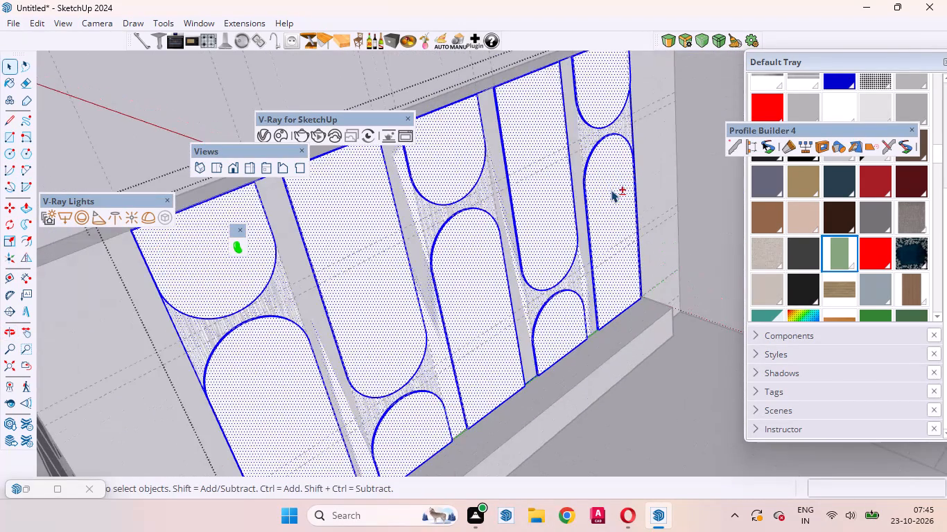
{"action": "left_click", "coordinate": [610, 189], "text": "shift"}
{"action": "left_click", "coordinate": [583, 141], "text": "shift"}
{"action": "left_click", "coordinate": [545, 175], "text": "shift"}
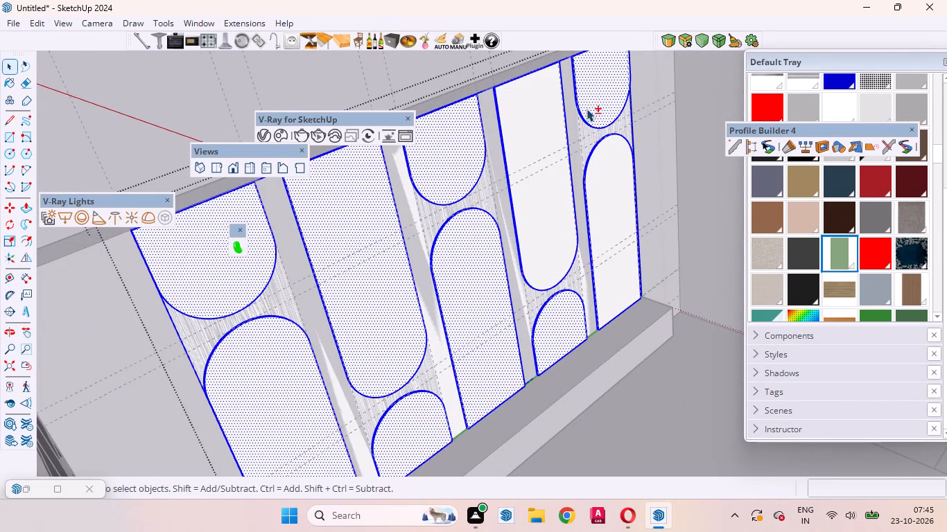
{"action": "left_click", "coordinate": [602, 82], "text": "shift"}
{"action": "left_click", "coordinate": [563, 326], "text": "shift"}
{"action": "left_click", "coordinate": [480, 305], "text": "shift"}
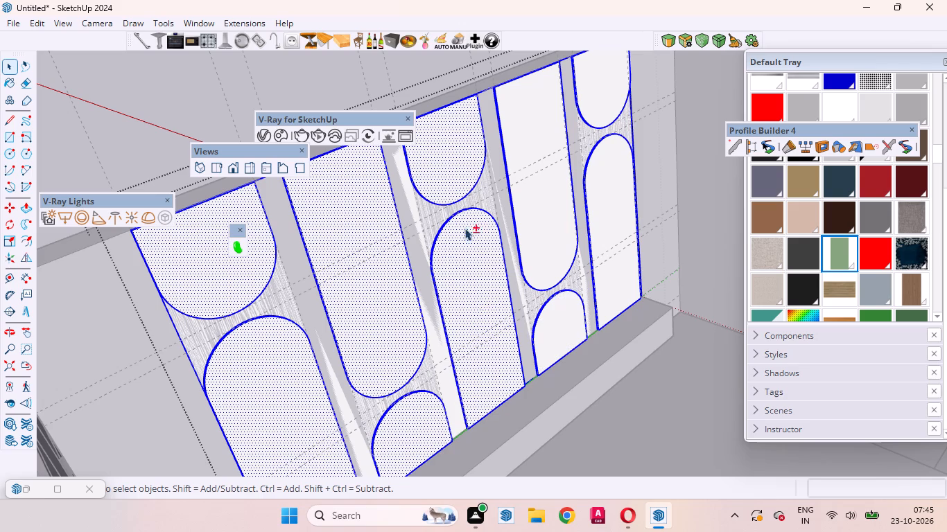
{"action": "left_click", "coordinate": [453, 150], "text": "shift"}
{"action": "left_click", "coordinate": [352, 272], "text": "shift"}
{"action": "left_click", "coordinate": [403, 441], "text": "shift"}
{"action": "left_click", "coordinate": [276, 409], "text": "shift"}
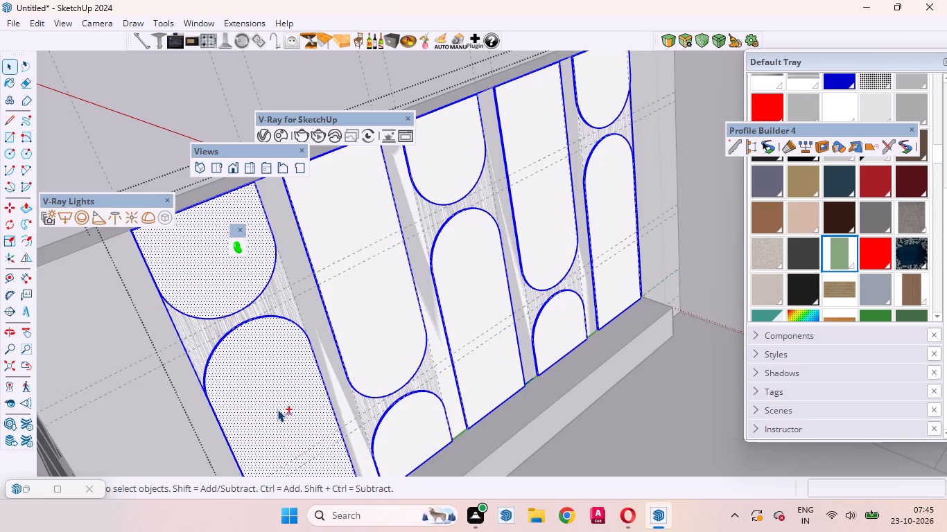
{"action": "left_click", "coordinate": [217, 249], "text": "shift"}
{"action": "scroll", "coordinate": [496, 312], "scroll_direction": "down", "scroll_amount": 5, "text": "shift"}
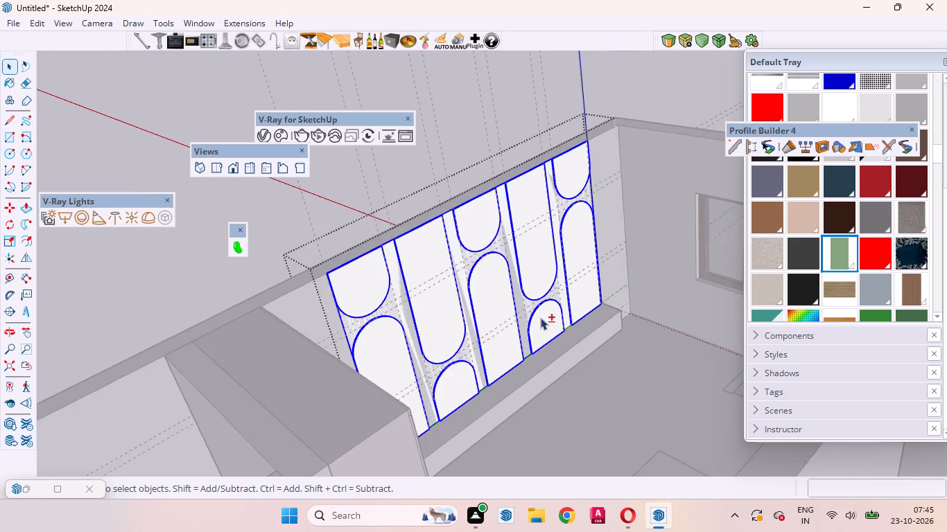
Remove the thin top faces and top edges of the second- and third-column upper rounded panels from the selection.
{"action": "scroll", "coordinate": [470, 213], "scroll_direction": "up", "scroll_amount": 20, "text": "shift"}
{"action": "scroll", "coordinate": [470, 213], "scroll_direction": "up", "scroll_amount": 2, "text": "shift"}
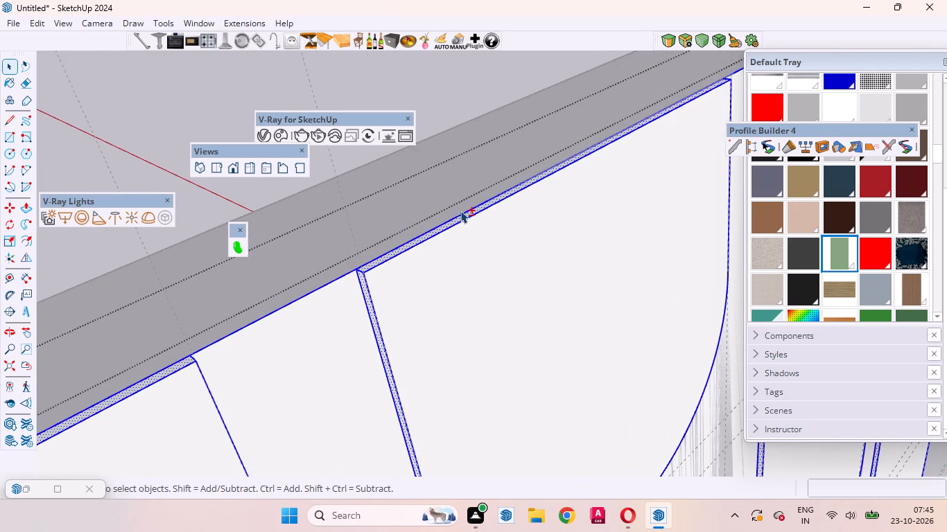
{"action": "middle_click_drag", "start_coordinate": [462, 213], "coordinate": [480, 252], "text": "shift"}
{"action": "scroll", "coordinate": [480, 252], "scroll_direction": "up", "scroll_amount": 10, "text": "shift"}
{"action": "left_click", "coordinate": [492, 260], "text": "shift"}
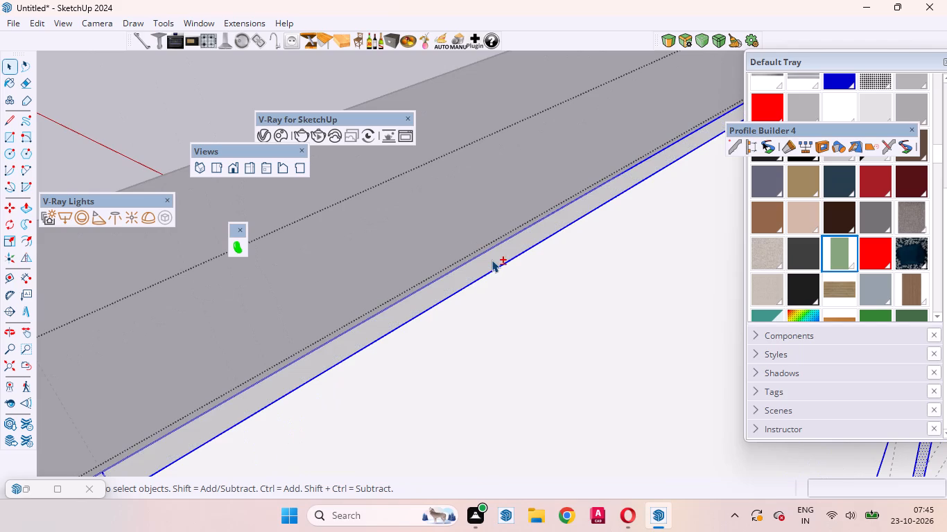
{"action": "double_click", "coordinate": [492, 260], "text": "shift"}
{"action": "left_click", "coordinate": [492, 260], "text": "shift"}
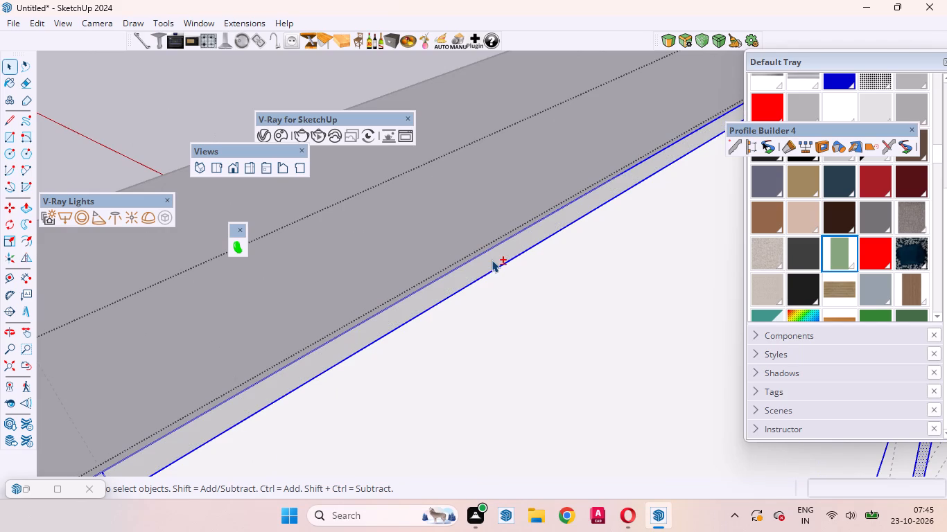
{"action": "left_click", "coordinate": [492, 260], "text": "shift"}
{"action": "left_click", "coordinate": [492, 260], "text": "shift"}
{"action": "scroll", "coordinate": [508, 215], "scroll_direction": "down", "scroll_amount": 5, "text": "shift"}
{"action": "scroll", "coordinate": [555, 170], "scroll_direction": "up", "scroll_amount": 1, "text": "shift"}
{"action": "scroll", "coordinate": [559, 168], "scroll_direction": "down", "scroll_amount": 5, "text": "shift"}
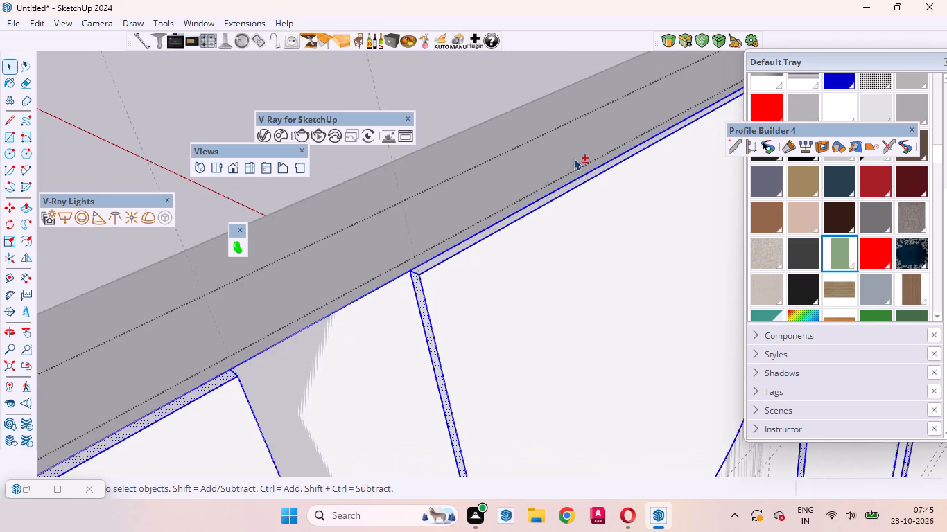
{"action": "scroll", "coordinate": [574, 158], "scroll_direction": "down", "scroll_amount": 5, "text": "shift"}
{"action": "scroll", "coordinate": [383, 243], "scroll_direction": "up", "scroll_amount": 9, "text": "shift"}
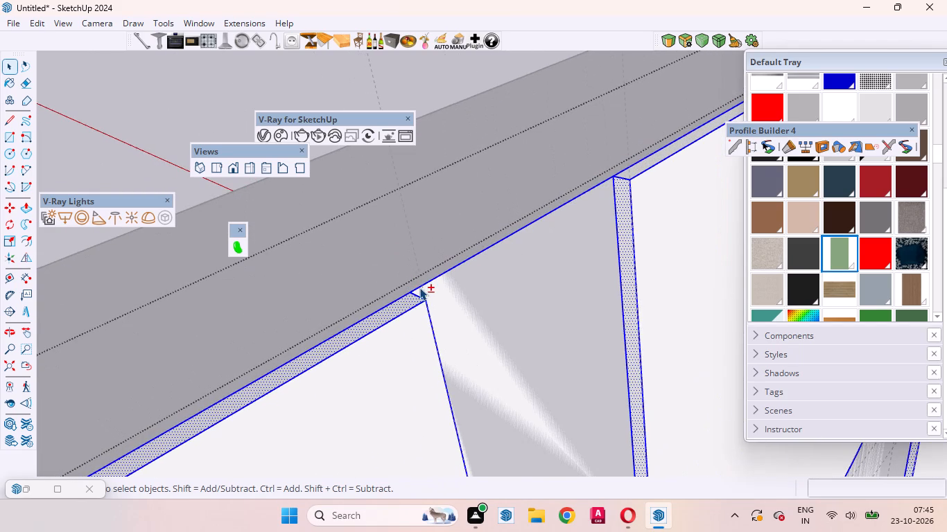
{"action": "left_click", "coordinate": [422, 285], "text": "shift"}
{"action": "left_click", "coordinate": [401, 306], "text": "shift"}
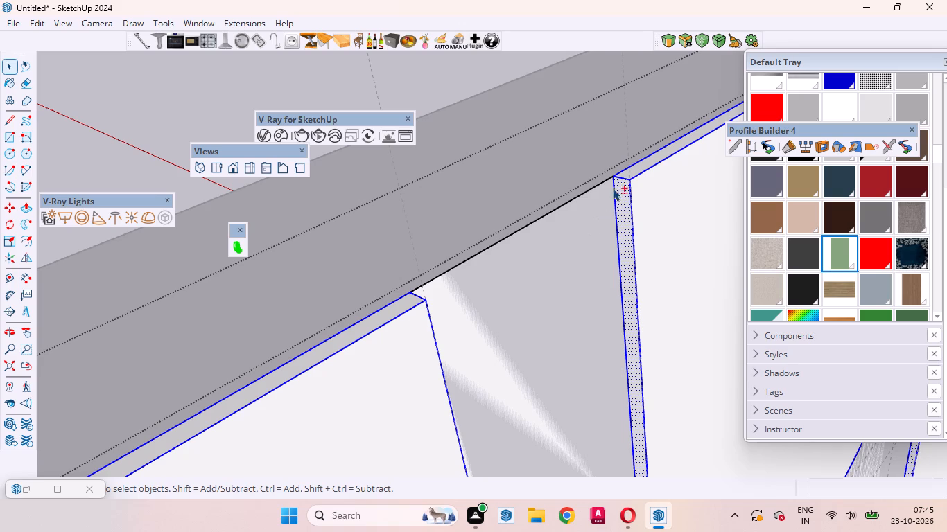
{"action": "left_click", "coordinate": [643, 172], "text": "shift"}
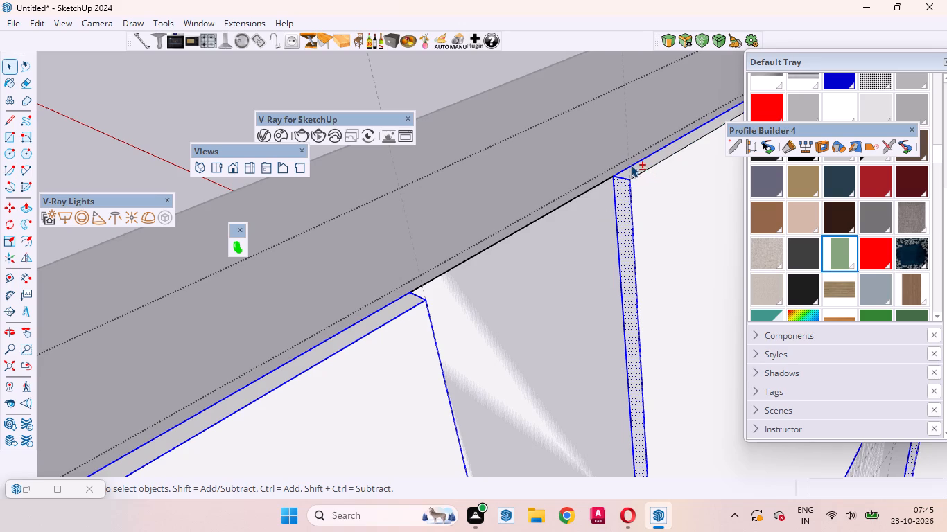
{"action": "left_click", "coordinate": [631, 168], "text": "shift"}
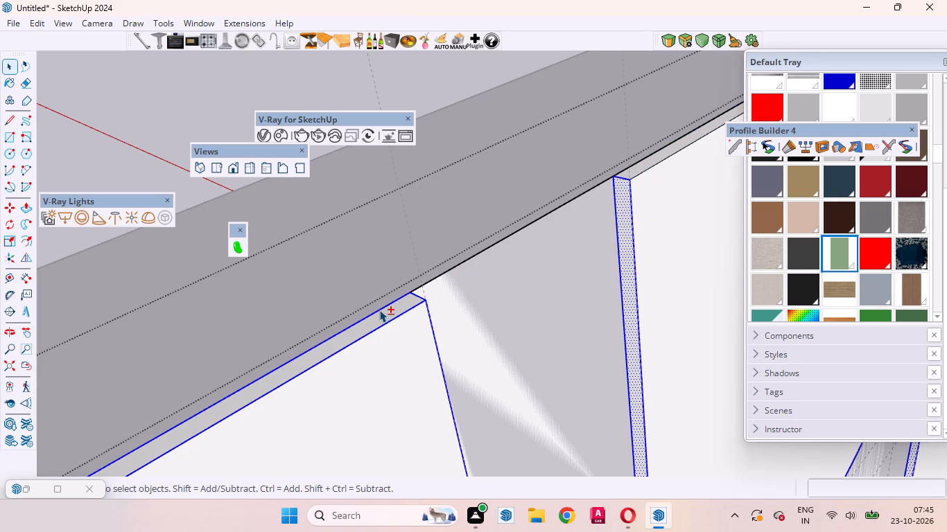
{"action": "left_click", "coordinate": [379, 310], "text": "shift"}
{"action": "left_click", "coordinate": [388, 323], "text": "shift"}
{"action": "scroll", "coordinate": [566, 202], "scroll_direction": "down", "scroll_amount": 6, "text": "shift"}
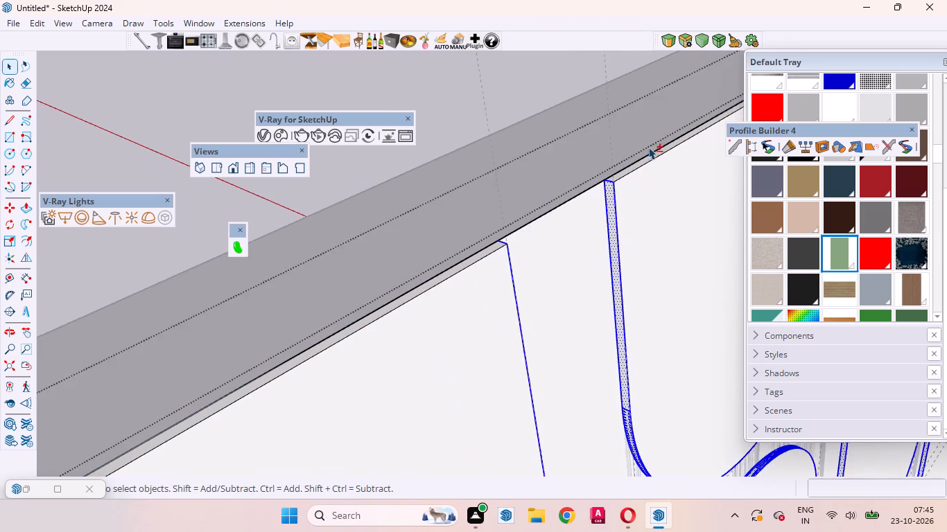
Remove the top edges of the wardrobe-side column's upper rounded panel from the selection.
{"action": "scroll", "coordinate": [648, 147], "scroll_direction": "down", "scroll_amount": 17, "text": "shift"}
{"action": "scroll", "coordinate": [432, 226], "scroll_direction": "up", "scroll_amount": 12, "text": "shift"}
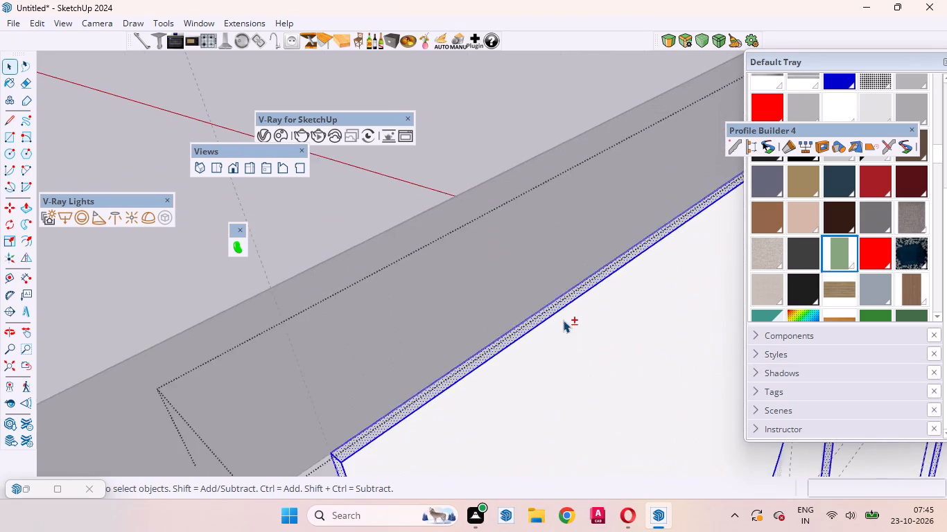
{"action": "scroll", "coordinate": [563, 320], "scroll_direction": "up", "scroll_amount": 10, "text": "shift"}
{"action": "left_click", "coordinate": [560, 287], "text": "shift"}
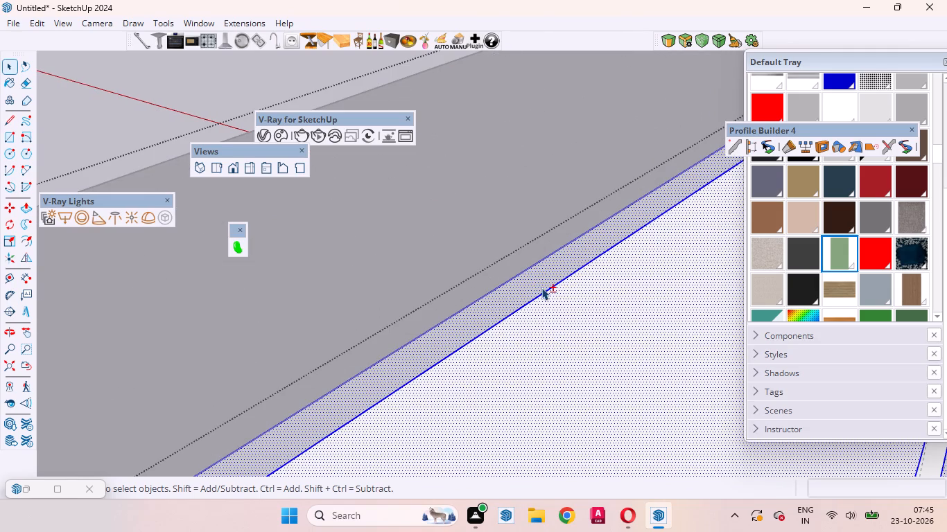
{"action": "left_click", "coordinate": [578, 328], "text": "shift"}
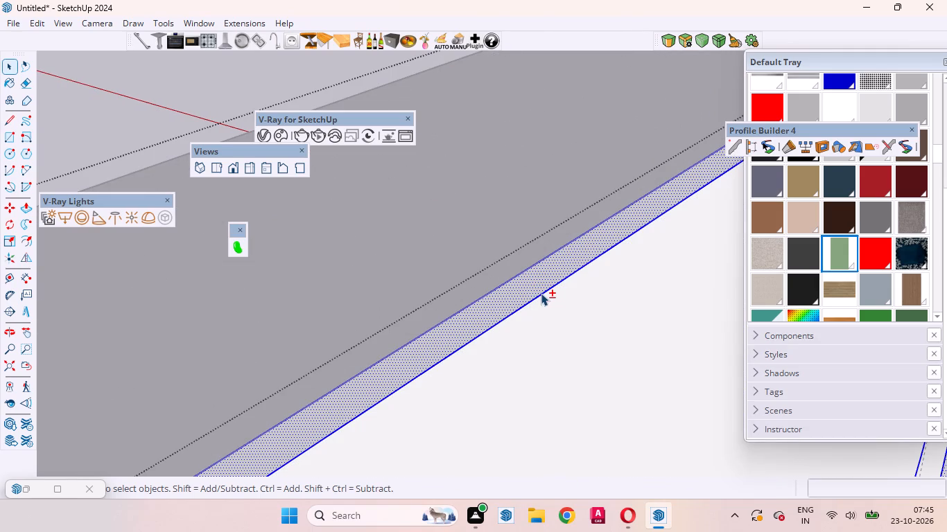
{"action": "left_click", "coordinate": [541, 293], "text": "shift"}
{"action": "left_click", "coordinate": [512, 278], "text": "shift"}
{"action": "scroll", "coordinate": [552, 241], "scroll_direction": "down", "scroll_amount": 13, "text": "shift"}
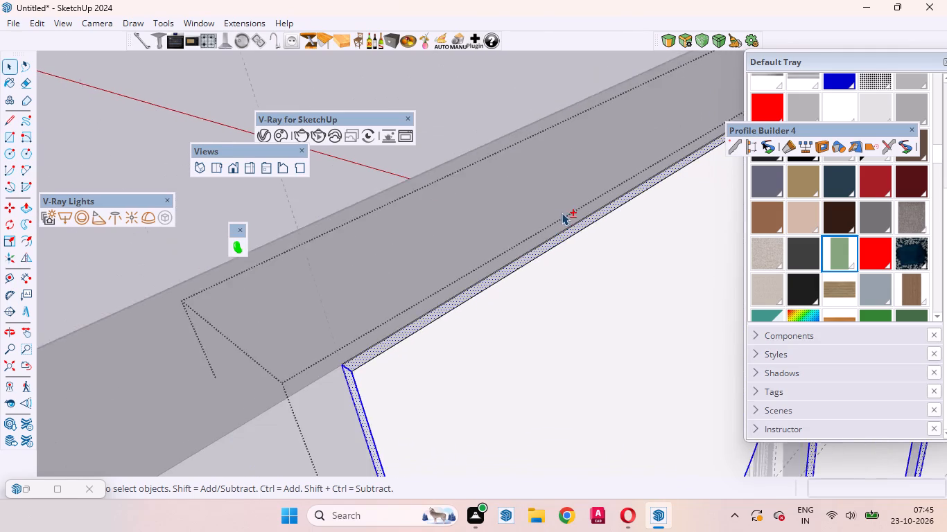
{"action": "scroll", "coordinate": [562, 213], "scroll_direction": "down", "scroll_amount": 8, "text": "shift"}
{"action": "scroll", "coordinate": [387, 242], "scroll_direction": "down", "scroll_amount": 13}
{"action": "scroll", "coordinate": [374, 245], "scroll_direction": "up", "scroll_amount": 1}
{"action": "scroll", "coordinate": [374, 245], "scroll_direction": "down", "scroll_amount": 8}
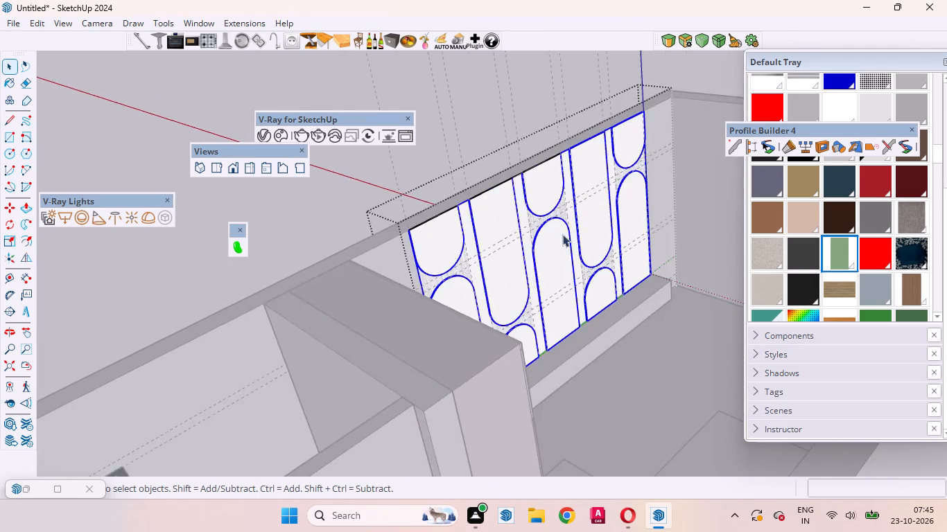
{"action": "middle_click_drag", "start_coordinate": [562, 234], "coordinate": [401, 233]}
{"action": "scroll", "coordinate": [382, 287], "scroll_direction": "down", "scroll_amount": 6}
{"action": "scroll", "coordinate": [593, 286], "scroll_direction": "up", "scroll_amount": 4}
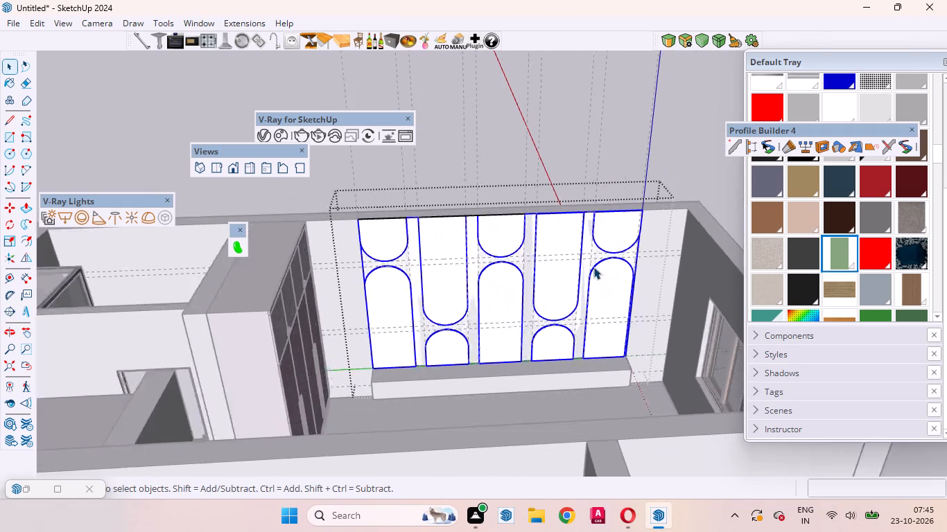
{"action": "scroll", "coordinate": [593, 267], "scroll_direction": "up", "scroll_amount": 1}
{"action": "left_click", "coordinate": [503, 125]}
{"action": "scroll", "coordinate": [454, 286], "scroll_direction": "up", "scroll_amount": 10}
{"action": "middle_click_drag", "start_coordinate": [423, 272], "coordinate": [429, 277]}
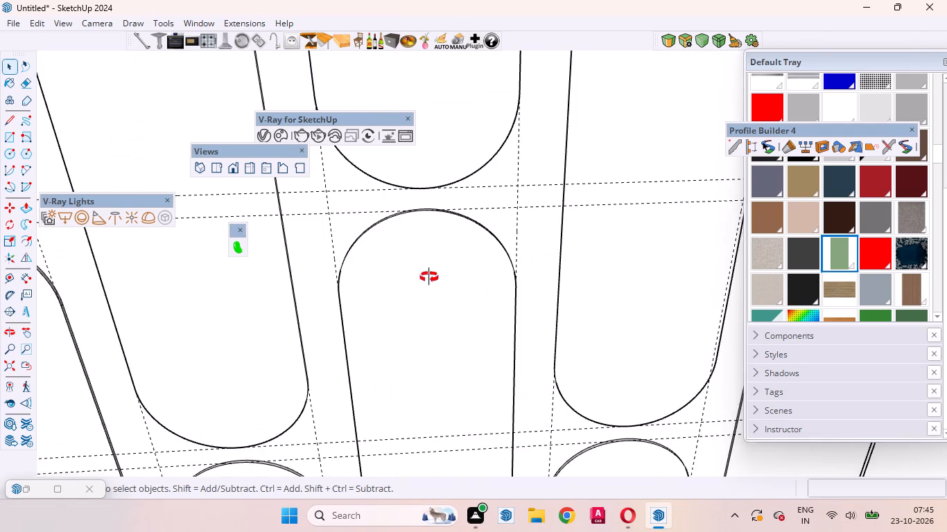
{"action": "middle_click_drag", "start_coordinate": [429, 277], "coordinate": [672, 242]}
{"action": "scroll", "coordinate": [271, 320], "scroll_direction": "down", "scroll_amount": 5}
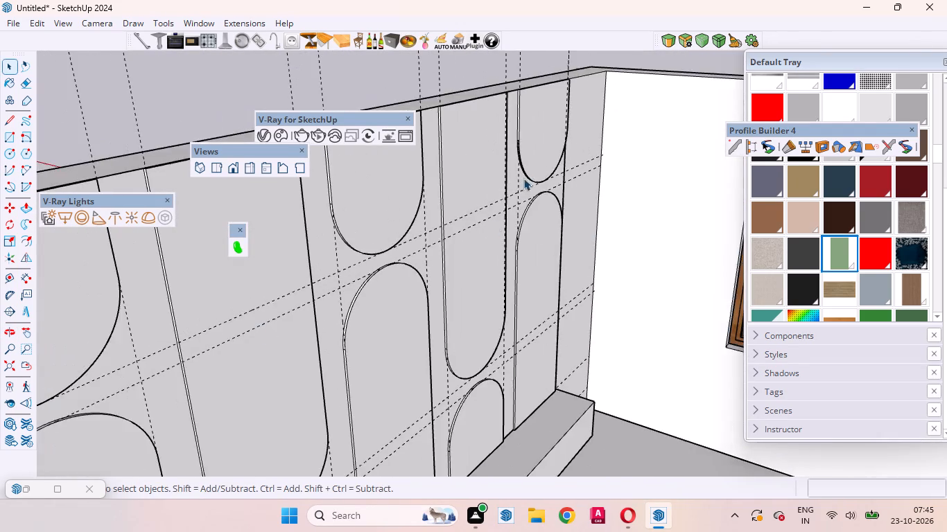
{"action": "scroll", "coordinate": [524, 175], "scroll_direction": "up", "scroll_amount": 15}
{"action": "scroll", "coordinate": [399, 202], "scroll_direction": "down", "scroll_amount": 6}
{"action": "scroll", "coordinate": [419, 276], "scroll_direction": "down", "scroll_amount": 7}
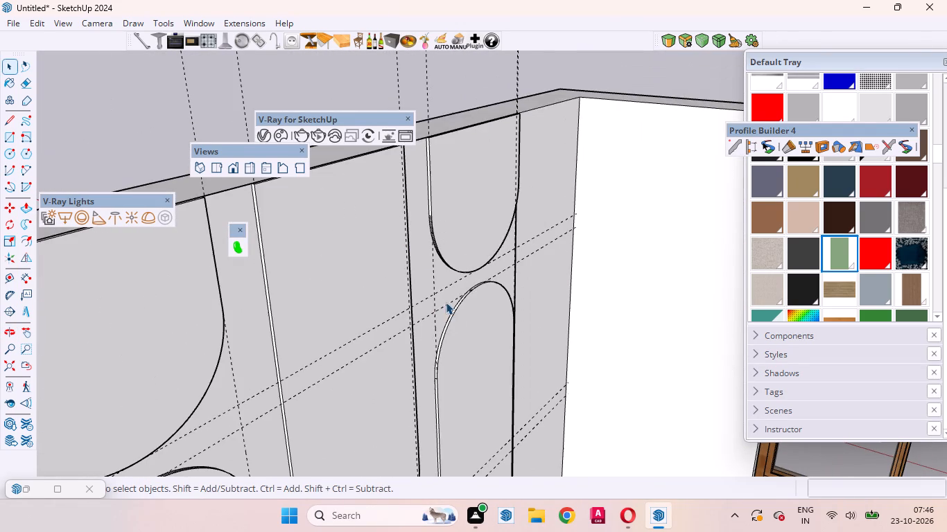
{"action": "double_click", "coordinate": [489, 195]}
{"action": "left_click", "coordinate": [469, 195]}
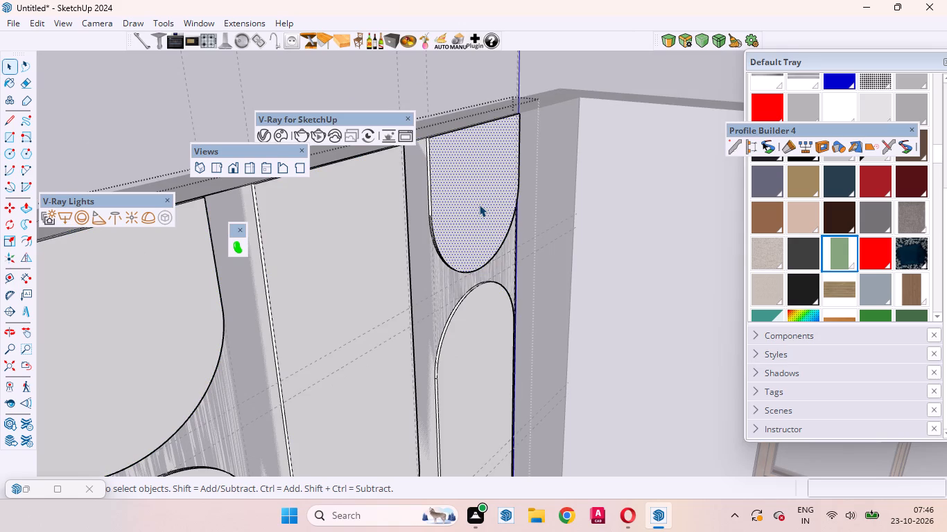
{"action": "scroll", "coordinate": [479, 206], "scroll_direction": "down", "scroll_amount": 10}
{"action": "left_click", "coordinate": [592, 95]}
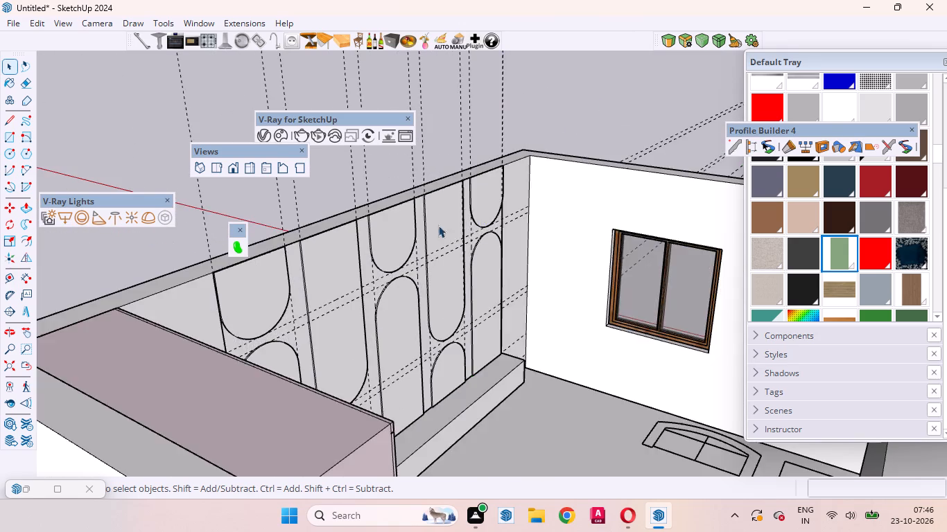
Open the rounded wall-panel group for editing and select the front face of the short upper panel in the window-side column.
{"action": "scroll", "coordinate": [392, 233], "scroll_direction": "up", "scroll_amount": 4}
{"action": "middle_click_drag", "start_coordinate": [400, 220], "coordinate": [486, 237]}
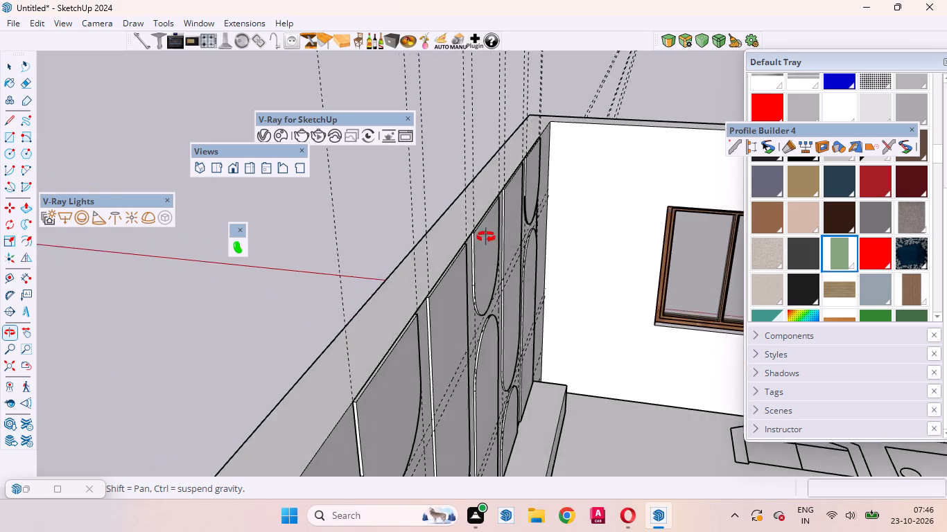
{"action": "middle_click_drag", "start_coordinate": [486, 237], "coordinate": [450, 245]}
{"action": "scroll", "coordinate": [484, 186], "scroll_direction": "down", "scroll_amount": 4}
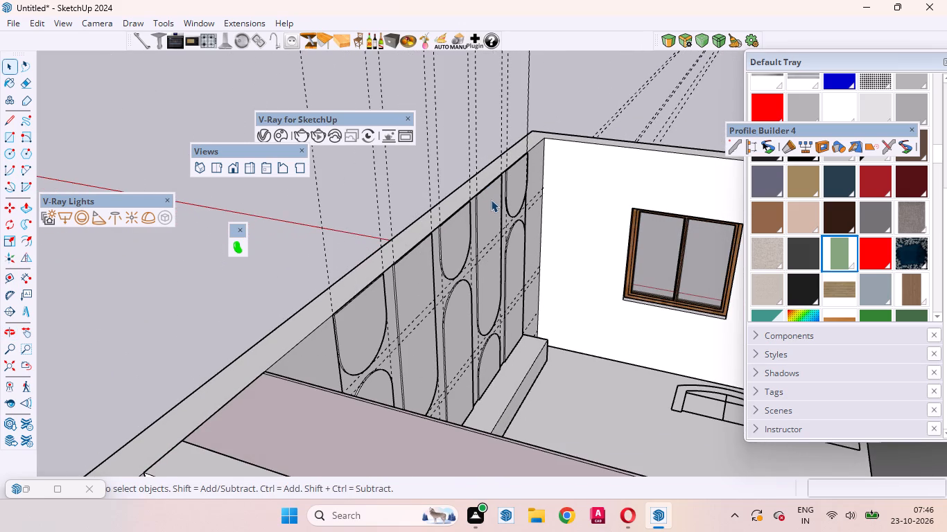
{"action": "scroll", "coordinate": [503, 199], "scroll_direction": "up", "scroll_amount": 4}
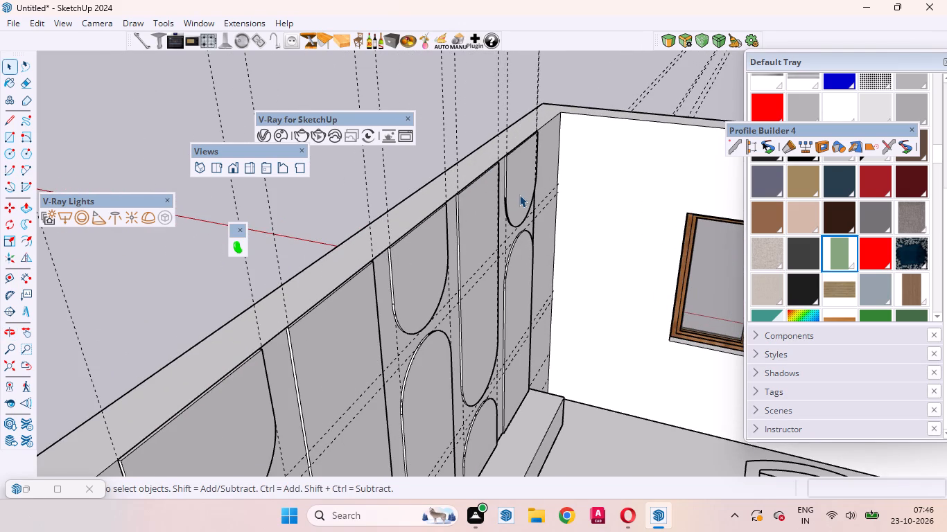
{"action": "scroll", "coordinate": [520, 195], "scroll_direction": "up", "scroll_amount": 10}
{"action": "left_click", "coordinate": [521, 188]}
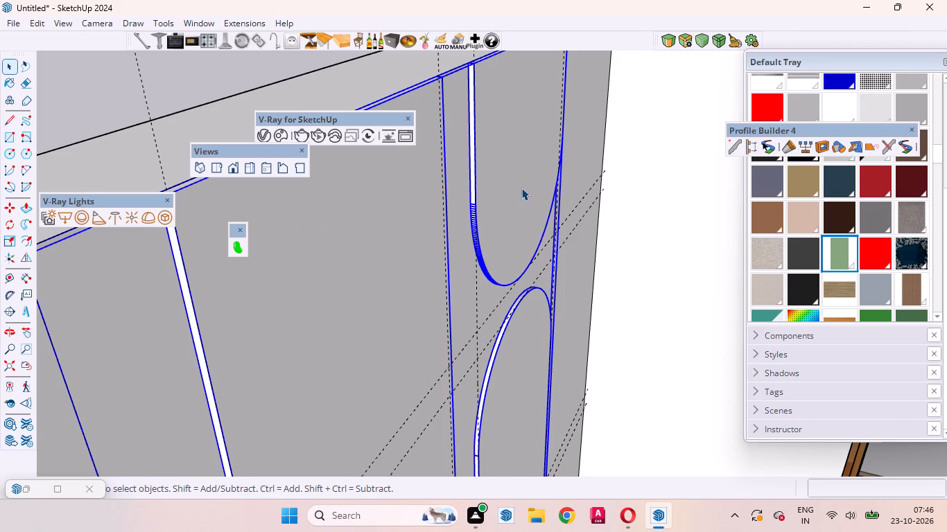
{"action": "triple_click", "coordinate": [521, 188]}
{"action": "left_click", "coordinate": [521, 187]}
{"action": "left_click", "coordinate": [521, 186]}
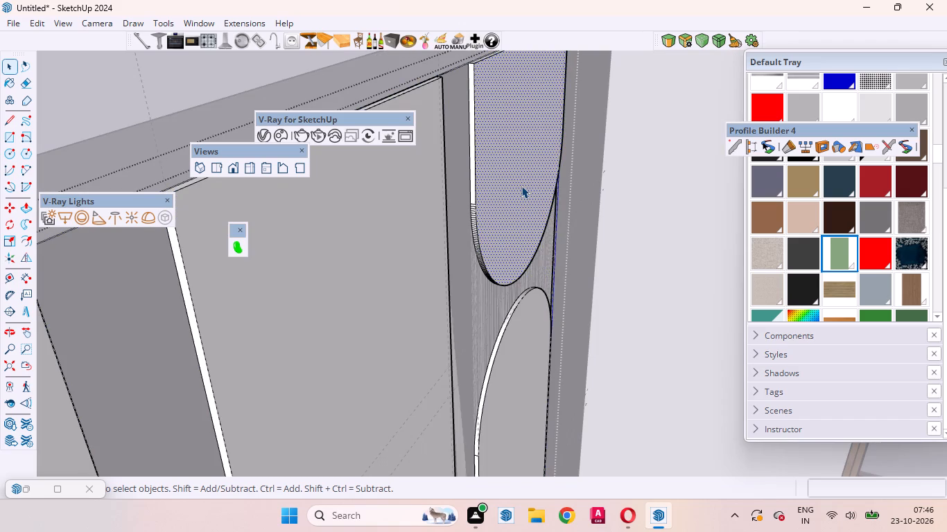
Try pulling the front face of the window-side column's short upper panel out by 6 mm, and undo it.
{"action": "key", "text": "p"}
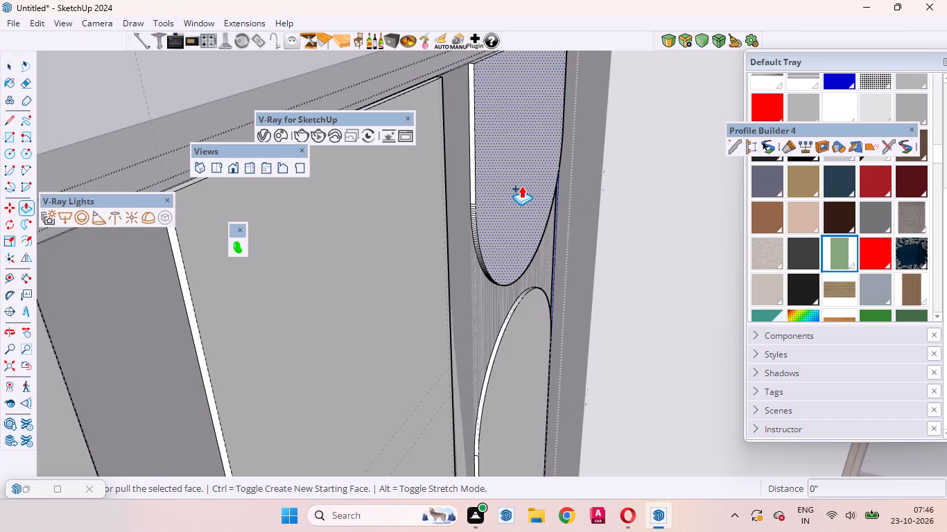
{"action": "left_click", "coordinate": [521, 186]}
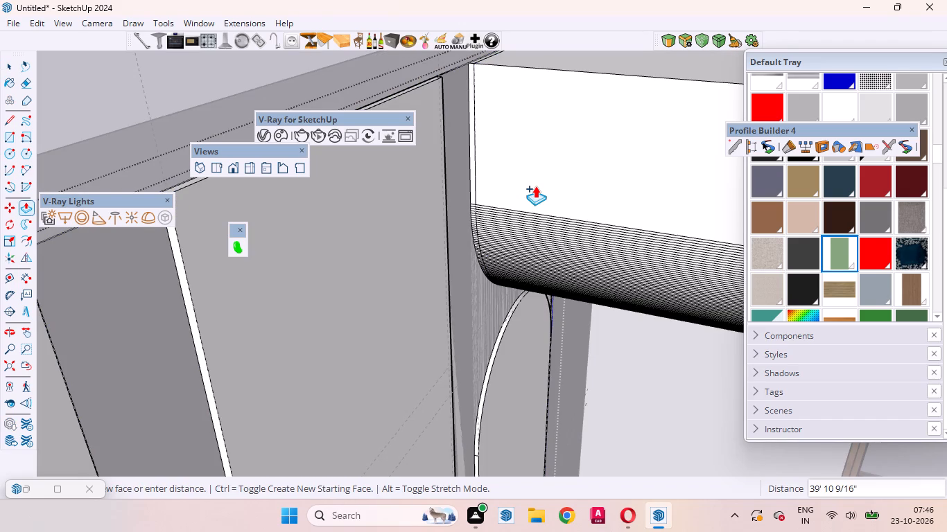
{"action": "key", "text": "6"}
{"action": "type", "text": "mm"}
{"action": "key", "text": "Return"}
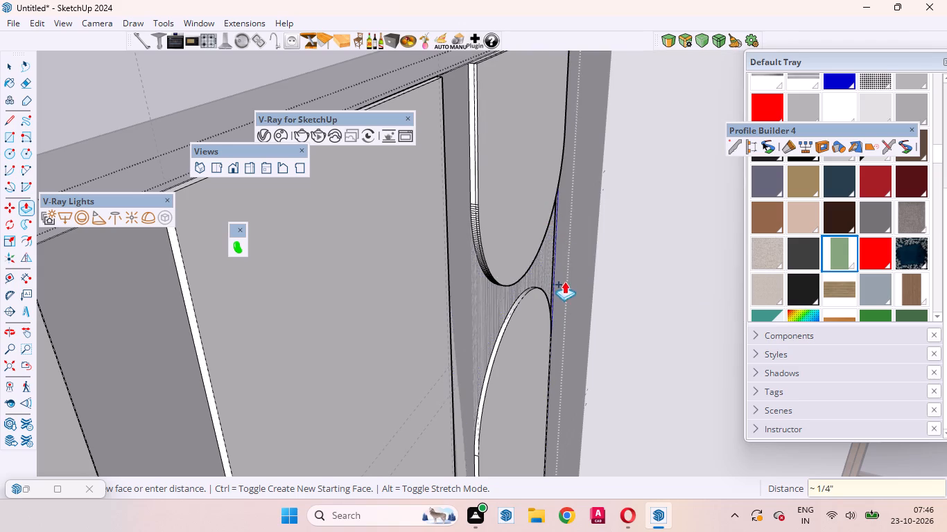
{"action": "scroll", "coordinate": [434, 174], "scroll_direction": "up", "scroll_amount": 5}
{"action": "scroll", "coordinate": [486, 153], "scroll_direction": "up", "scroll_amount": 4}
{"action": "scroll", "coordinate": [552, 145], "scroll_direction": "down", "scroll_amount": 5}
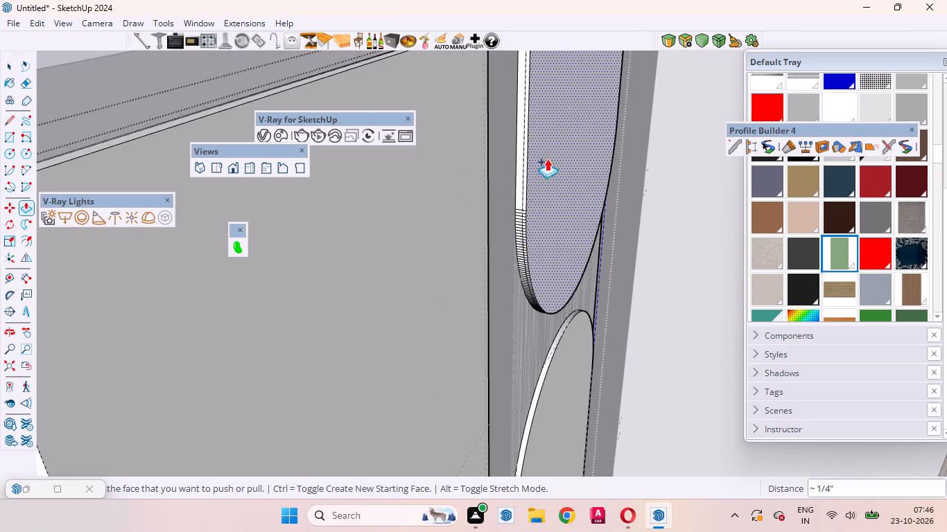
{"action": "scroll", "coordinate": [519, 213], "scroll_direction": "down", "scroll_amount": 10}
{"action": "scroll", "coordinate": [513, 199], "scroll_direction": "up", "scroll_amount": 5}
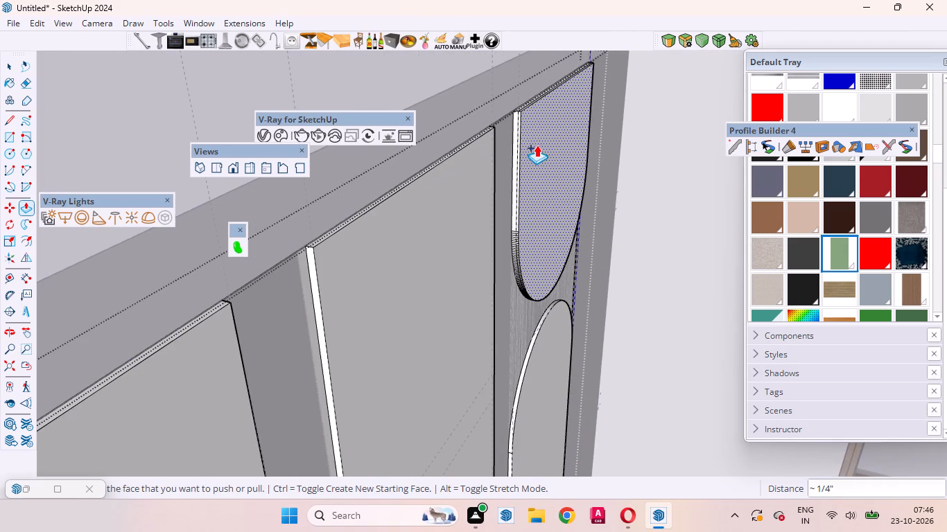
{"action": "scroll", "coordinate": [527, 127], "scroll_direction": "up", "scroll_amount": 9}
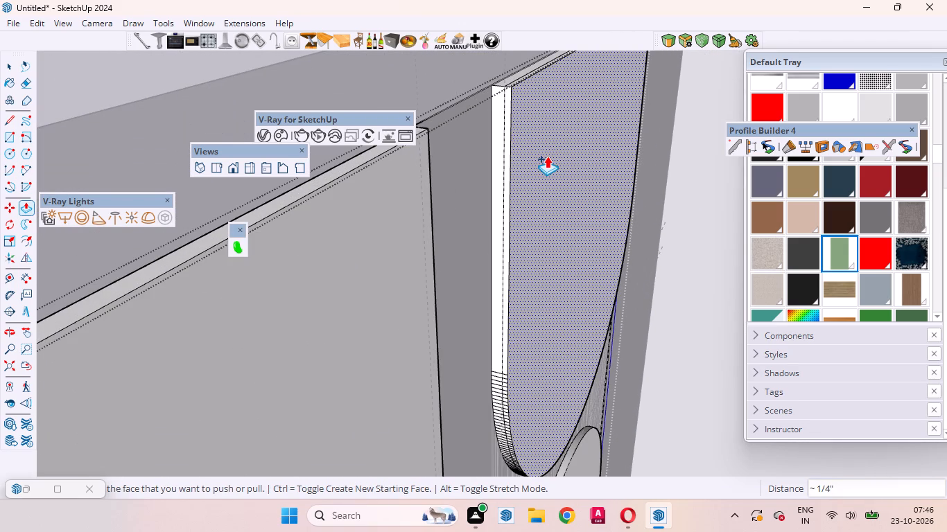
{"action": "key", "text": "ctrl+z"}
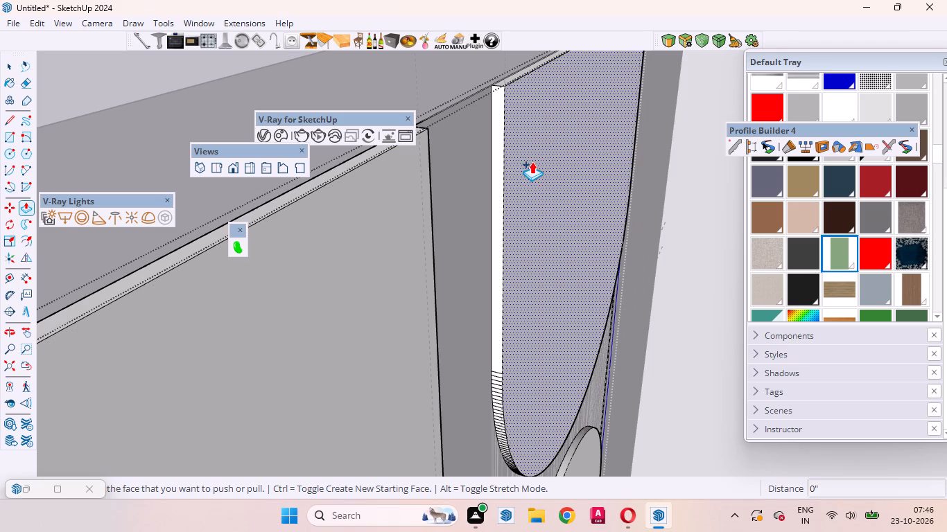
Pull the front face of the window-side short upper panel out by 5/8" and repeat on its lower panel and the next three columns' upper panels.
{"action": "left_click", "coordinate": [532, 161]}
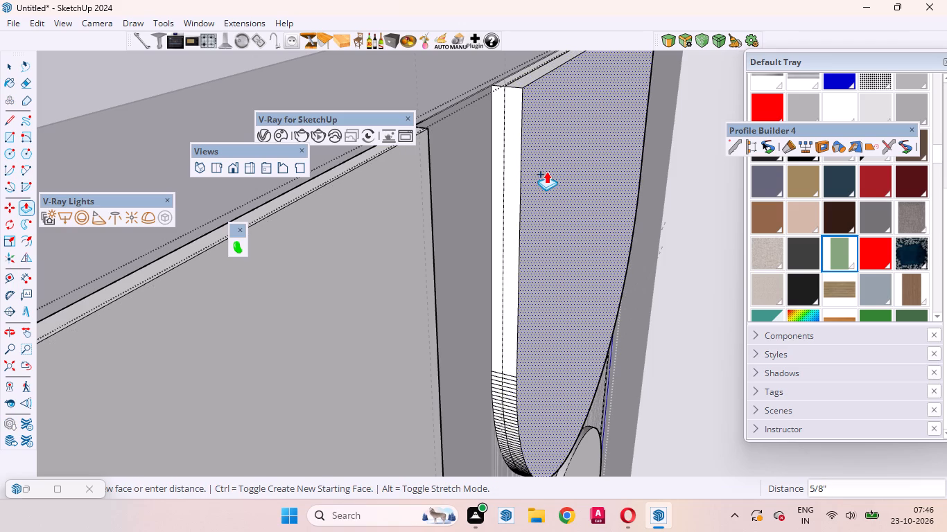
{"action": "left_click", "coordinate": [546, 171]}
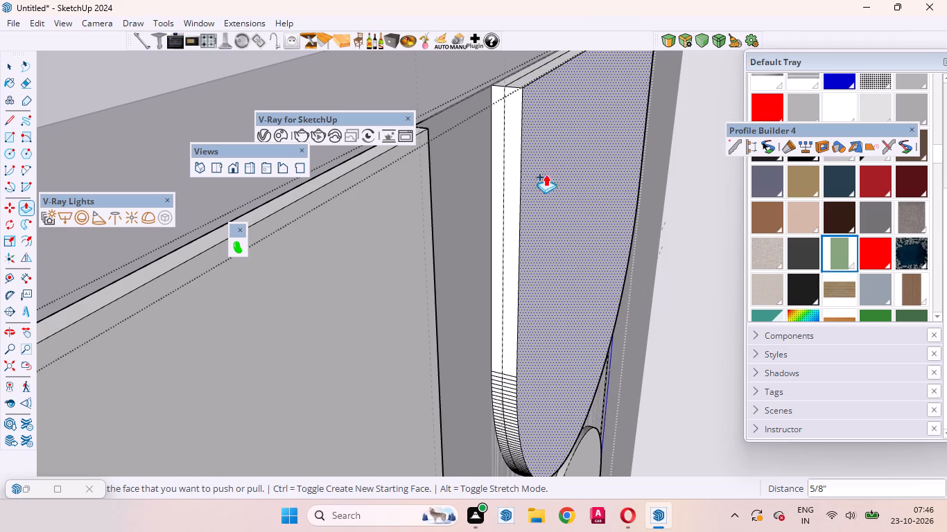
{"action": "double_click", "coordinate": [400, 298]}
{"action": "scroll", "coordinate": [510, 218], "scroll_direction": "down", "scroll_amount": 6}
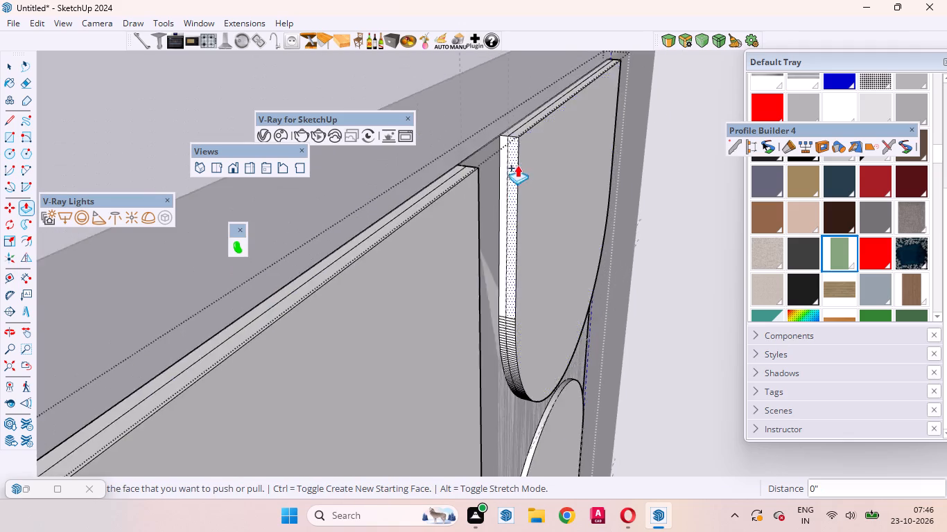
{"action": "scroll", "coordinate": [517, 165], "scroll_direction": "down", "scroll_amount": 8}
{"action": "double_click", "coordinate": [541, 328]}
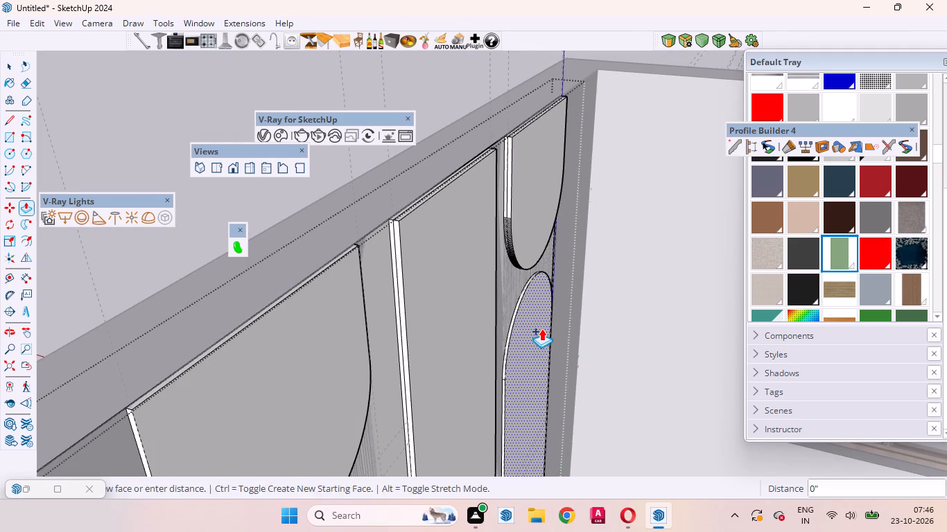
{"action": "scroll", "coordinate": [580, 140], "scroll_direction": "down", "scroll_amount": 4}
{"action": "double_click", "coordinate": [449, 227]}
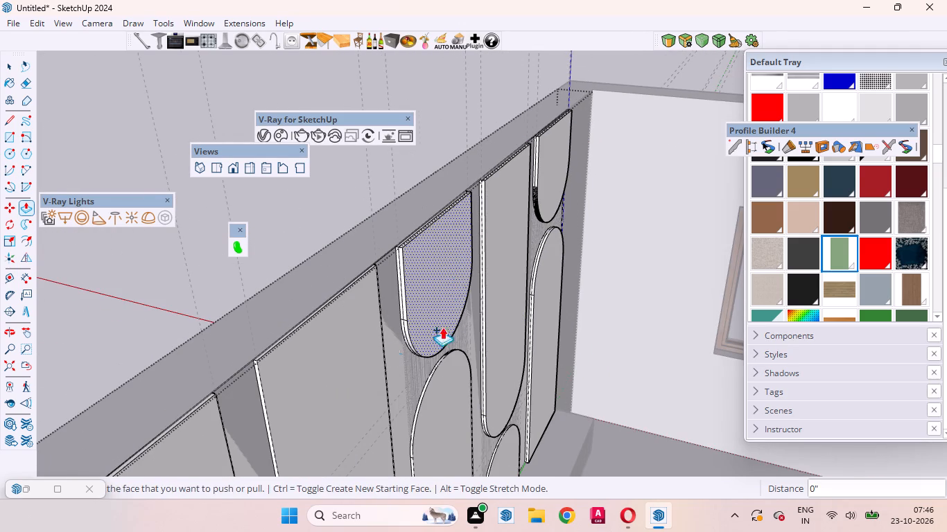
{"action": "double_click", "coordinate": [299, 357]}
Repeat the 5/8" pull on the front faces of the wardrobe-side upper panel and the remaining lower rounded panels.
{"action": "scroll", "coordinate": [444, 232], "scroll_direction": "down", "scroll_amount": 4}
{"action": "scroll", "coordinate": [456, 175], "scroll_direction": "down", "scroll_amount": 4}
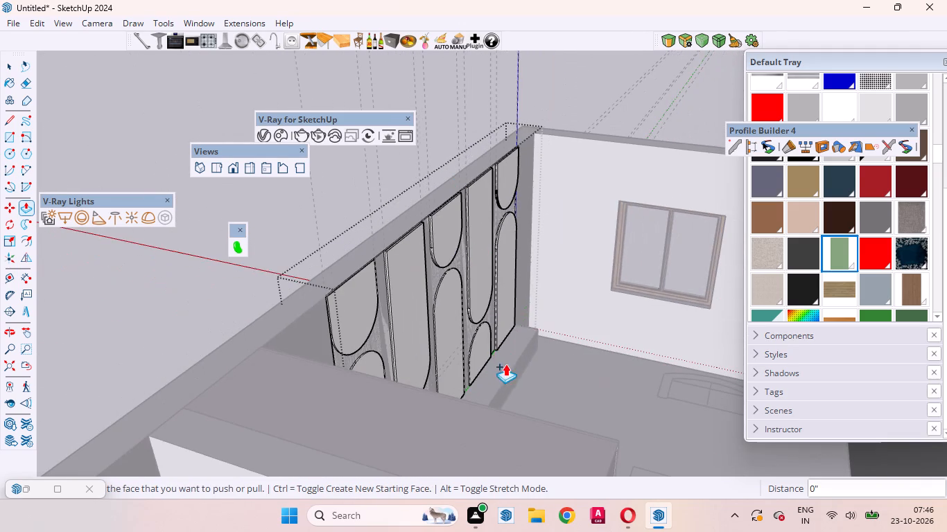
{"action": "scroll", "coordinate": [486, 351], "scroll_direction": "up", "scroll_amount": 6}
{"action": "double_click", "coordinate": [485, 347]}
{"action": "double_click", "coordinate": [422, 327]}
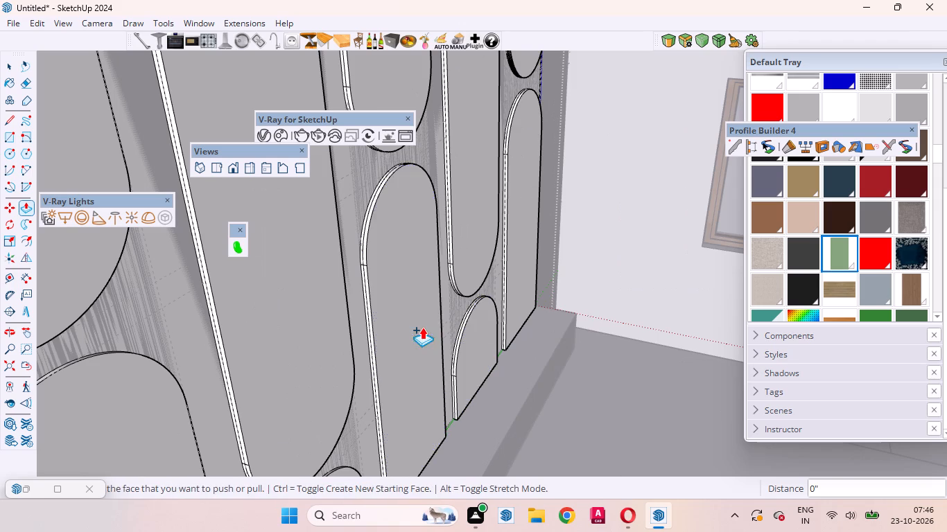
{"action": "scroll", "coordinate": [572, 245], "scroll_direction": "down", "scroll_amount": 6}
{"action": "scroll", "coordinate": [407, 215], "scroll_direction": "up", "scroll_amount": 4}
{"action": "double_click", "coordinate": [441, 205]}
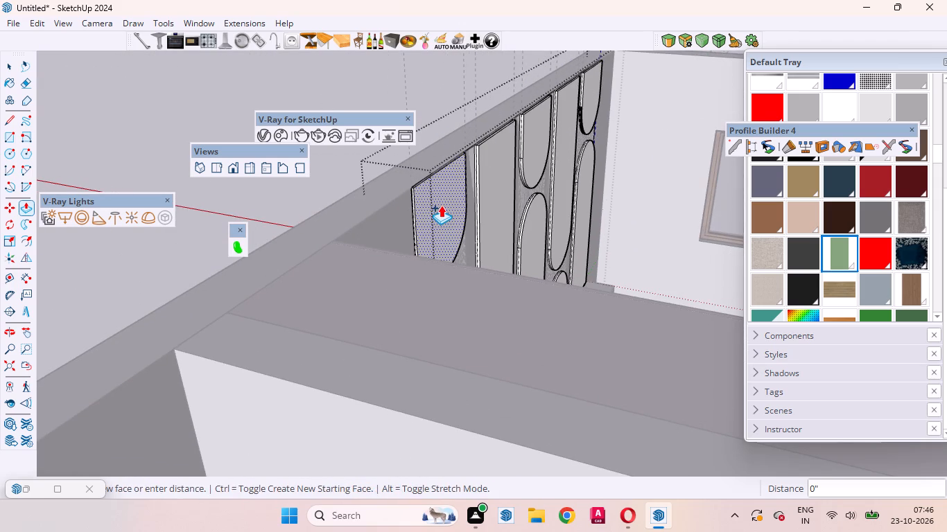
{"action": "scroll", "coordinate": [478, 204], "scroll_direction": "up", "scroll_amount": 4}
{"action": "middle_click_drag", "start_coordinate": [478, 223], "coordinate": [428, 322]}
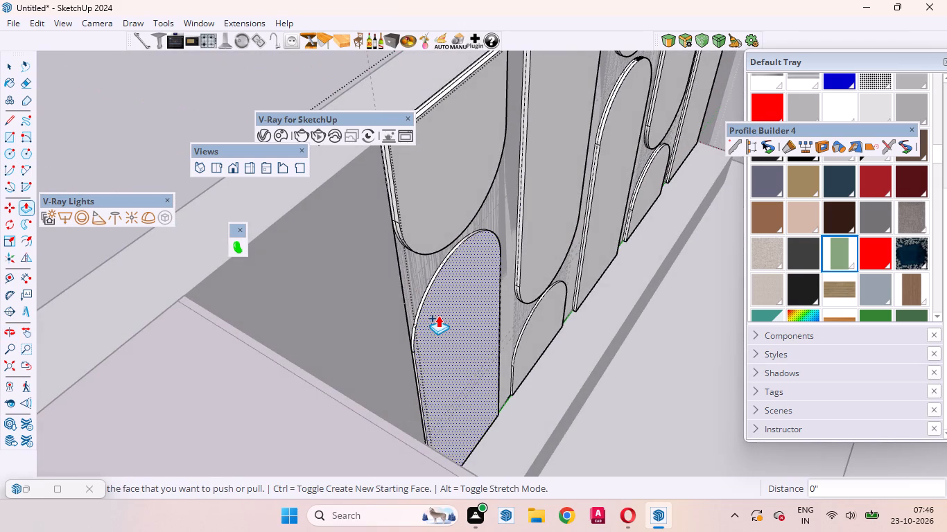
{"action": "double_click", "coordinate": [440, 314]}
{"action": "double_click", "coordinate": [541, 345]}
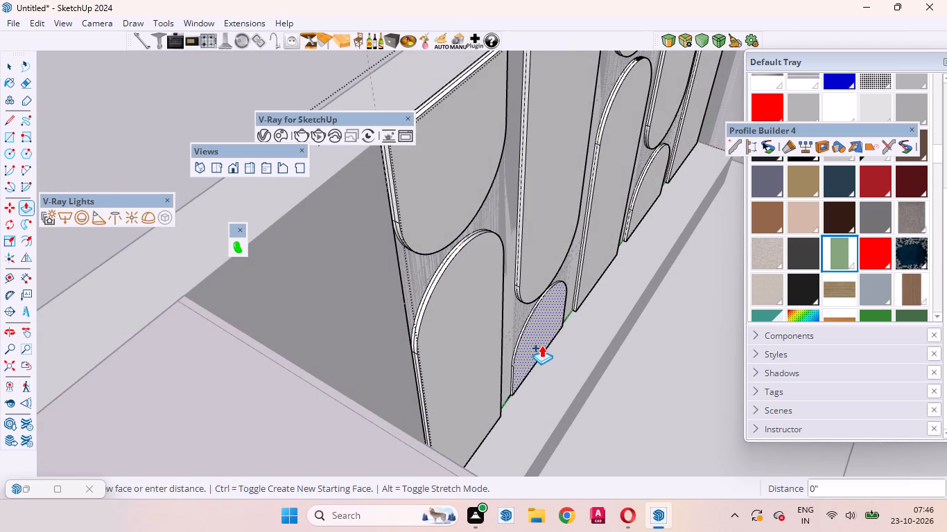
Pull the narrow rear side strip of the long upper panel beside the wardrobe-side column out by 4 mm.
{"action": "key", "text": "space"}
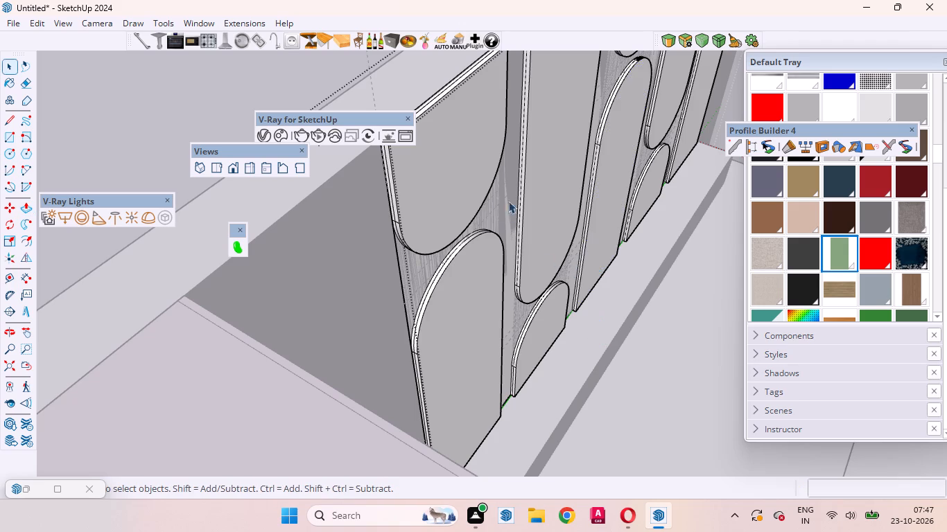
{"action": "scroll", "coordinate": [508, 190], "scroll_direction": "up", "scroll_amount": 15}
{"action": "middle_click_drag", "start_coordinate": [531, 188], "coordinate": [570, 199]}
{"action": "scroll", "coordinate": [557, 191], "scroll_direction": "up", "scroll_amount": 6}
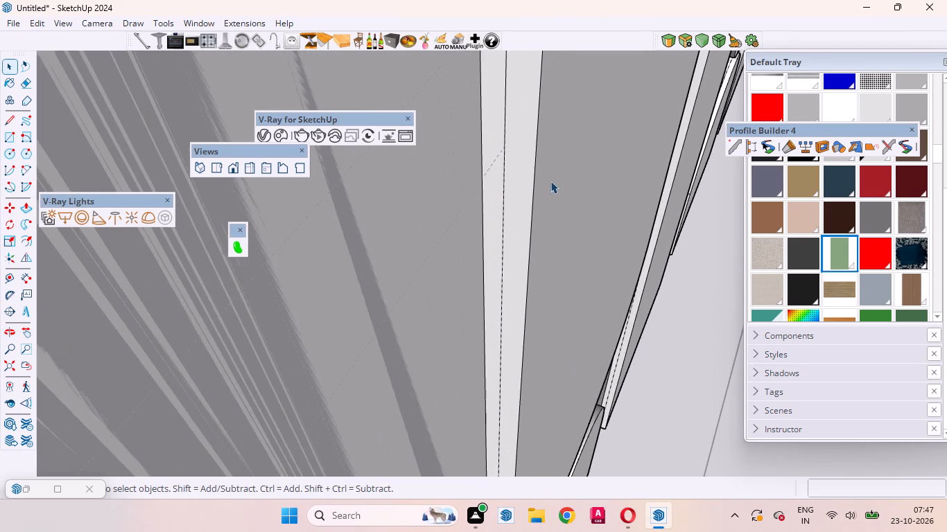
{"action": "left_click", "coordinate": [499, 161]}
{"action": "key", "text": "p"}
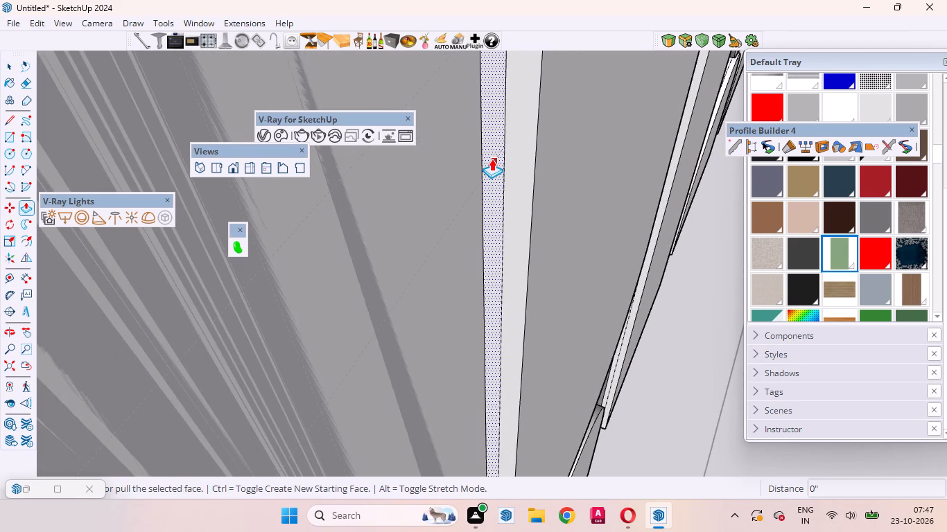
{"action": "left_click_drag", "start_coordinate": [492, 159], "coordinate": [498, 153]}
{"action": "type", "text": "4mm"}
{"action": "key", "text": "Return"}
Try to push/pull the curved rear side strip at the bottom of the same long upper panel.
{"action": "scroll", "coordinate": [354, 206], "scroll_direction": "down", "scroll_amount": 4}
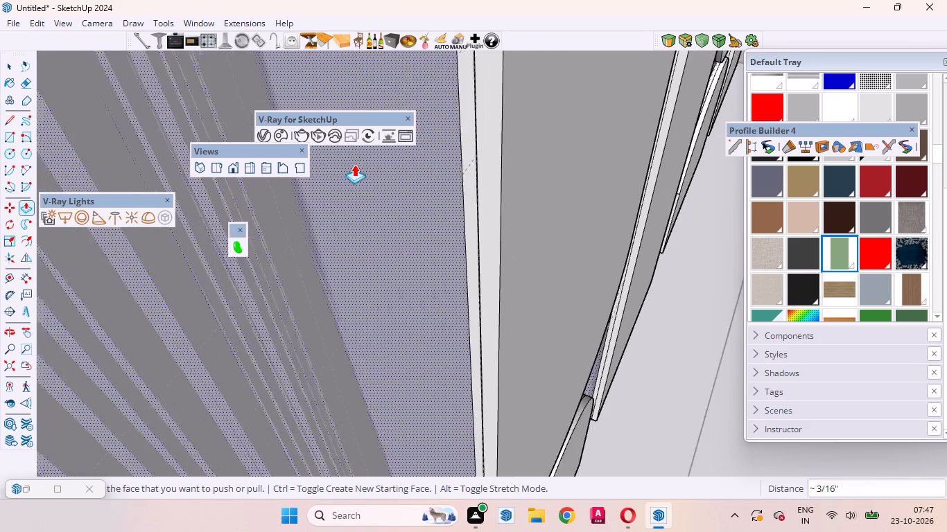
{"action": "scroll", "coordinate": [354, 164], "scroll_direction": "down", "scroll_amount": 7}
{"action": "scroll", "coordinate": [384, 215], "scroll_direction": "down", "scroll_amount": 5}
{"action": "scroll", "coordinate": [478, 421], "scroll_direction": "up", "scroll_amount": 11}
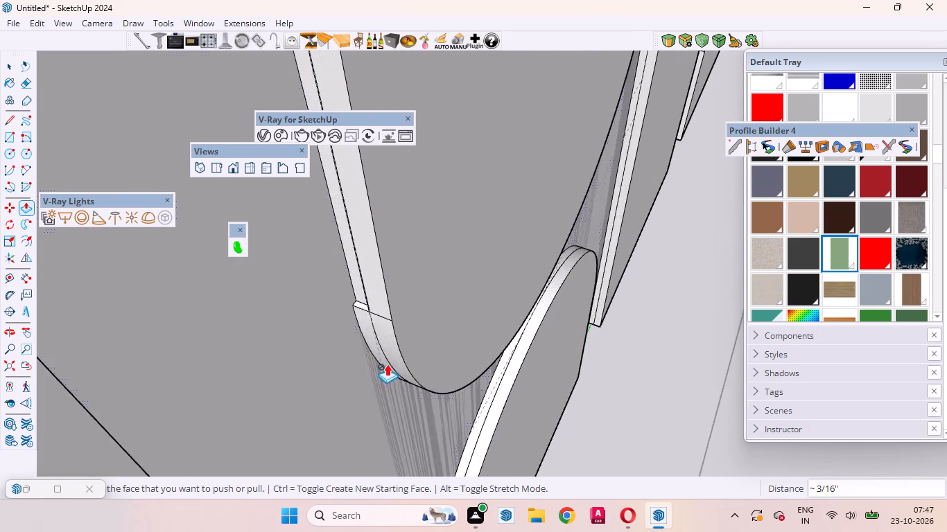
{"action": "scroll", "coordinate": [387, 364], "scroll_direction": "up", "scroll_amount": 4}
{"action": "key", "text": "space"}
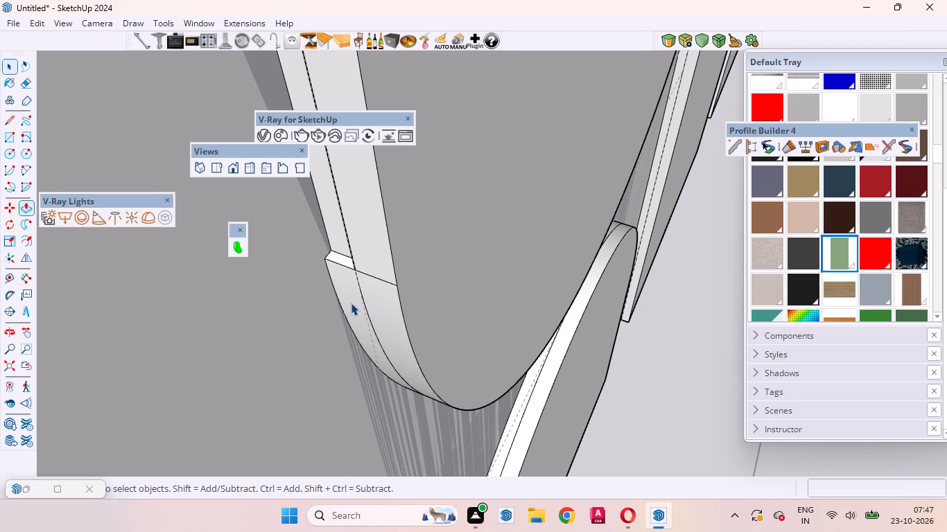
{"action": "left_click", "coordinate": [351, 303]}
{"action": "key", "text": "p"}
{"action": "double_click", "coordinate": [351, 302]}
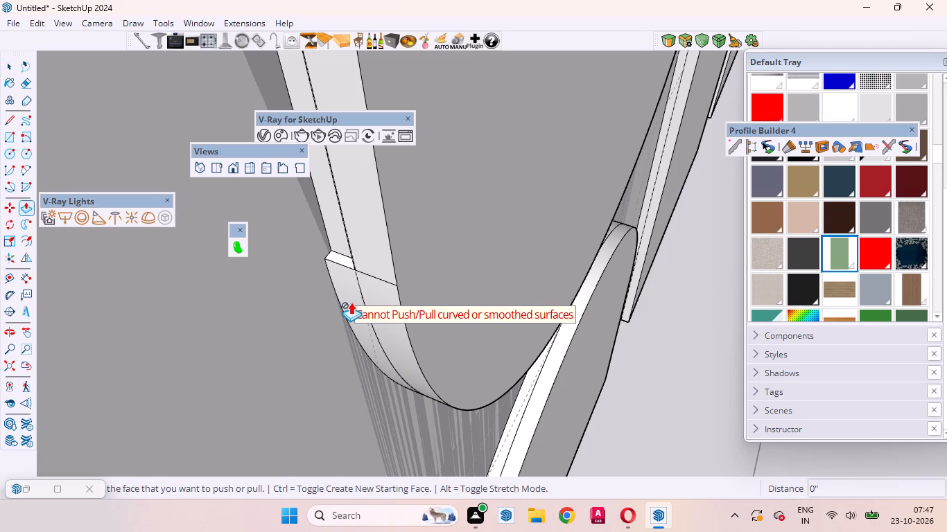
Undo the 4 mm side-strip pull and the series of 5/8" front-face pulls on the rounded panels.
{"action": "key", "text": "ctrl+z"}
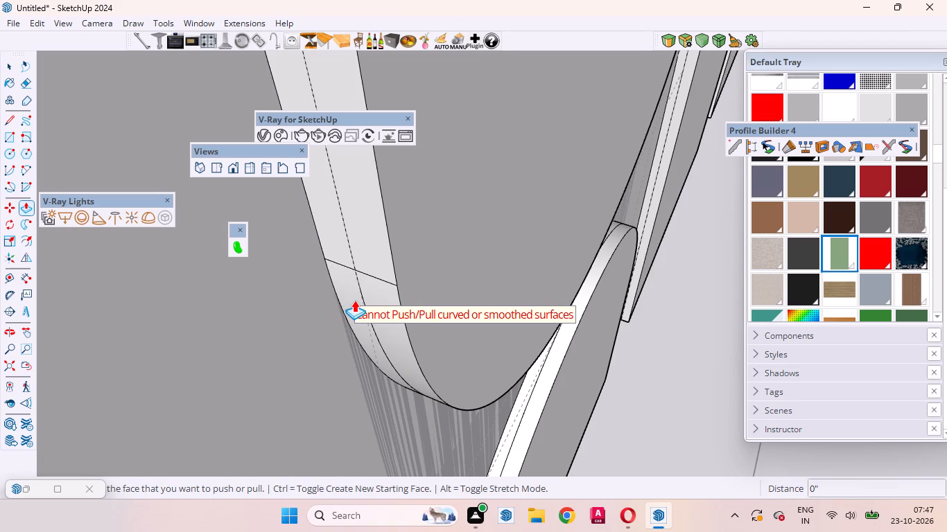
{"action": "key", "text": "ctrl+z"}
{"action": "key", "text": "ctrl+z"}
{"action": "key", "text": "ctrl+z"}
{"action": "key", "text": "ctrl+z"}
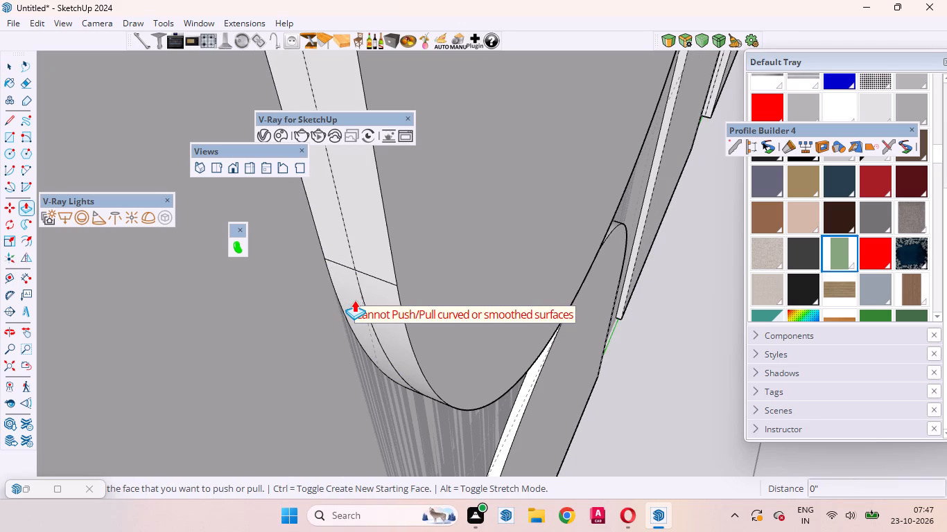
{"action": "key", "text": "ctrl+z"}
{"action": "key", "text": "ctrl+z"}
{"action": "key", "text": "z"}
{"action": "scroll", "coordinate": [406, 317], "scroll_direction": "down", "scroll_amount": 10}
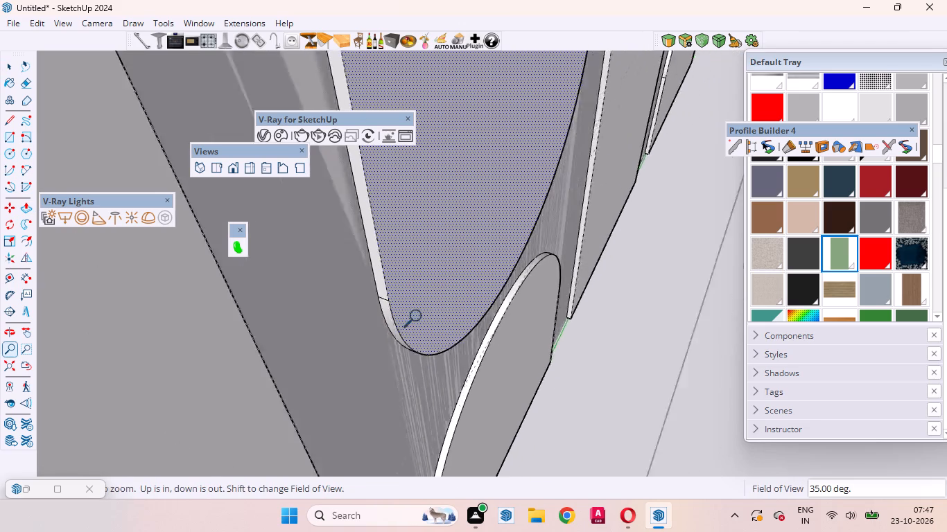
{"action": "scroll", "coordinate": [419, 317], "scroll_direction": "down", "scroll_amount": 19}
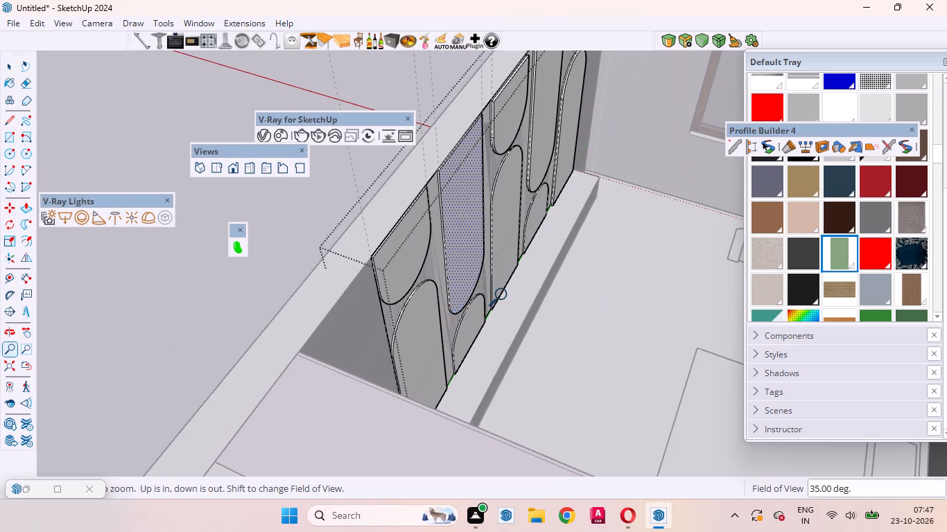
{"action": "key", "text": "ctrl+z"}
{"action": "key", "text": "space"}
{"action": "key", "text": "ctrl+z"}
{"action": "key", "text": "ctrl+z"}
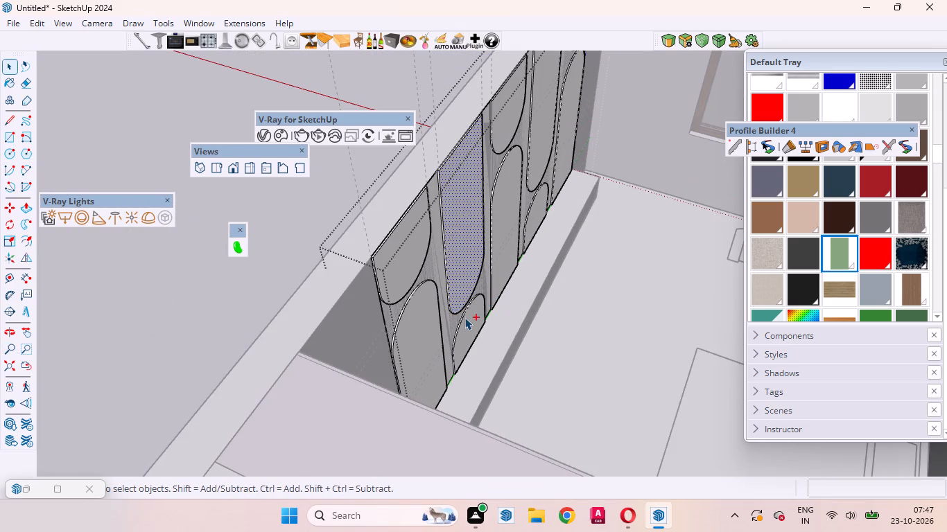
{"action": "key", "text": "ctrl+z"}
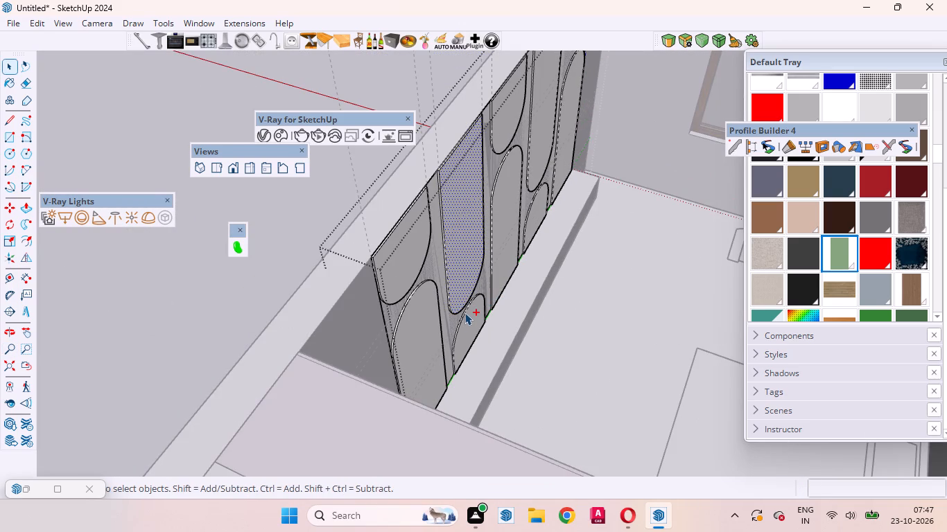
Leave the rounded panel group and examine the panel layout on the bedroom wall between the wardrobe and the window.
{"action": "scroll", "coordinate": [462, 319], "scroll_direction": "down", "scroll_amount": 4}
{"action": "scroll", "coordinate": [540, 111], "scroll_direction": "up", "scroll_amount": 4}
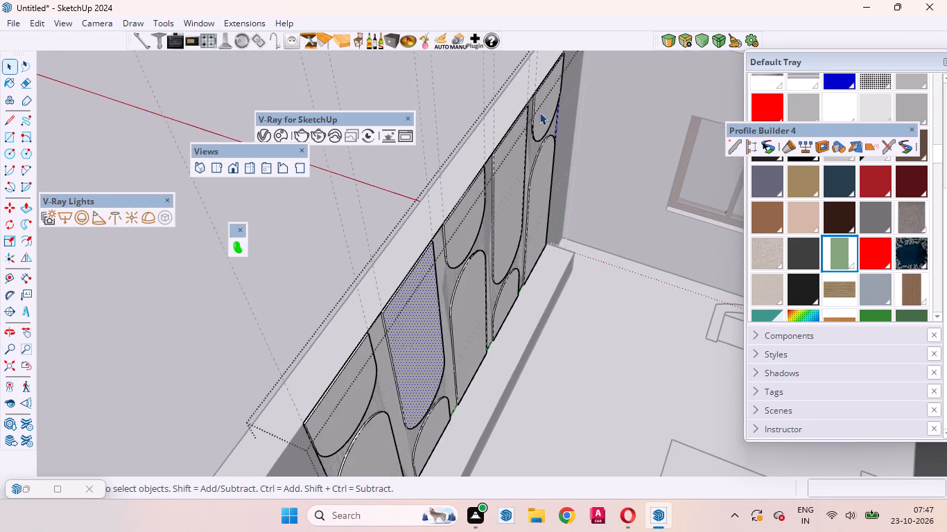
{"action": "middle_click_drag", "start_coordinate": [552, 139], "coordinate": [388, 178]}
{"action": "scroll", "coordinate": [488, 166], "scroll_direction": "down", "scroll_amount": 5}
{"action": "scroll", "coordinate": [572, 165], "scroll_direction": "down", "scroll_amount": 6}
{"action": "middle_click_drag", "start_coordinate": [449, 229], "coordinate": [329, 122]}
{"action": "scroll", "coordinate": [431, 211], "scroll_direction": "up", "scroll_amount": 5}
{"action": "left_click", "coordinate": [534, 131]}
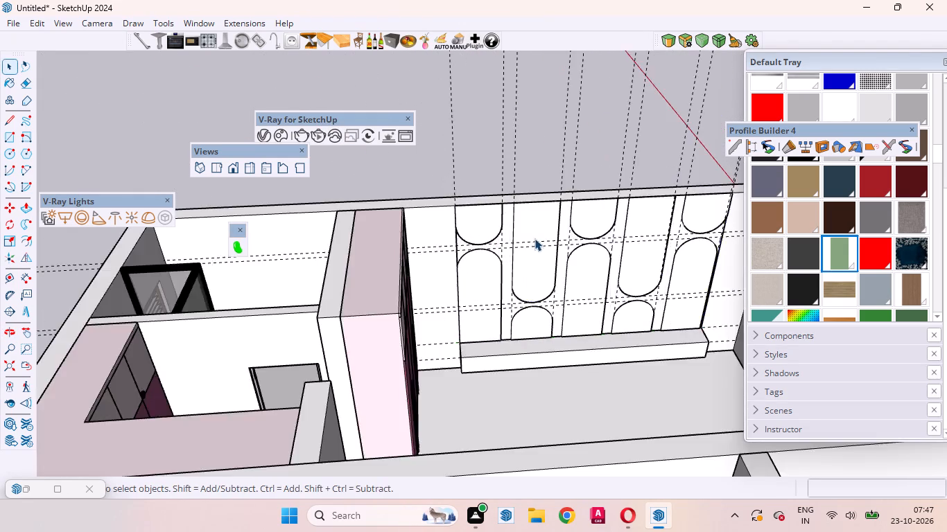
{"action": "scroll", "coordinate": [535, 240], "scroll_direction": "up", "scroll_amount": 5}
{"action": "middle_click_drag", "start_coordinate": [556, 283], "coordinate": [548, 284]}
{"action": "scroll", "coordinate": [546, 285], "scroll_direction": "up", "scroll_amount": 1}
{"action": "scroll", "coordinate": [383, 281], "scroll_direction": "down", "scroll_amount": 5}
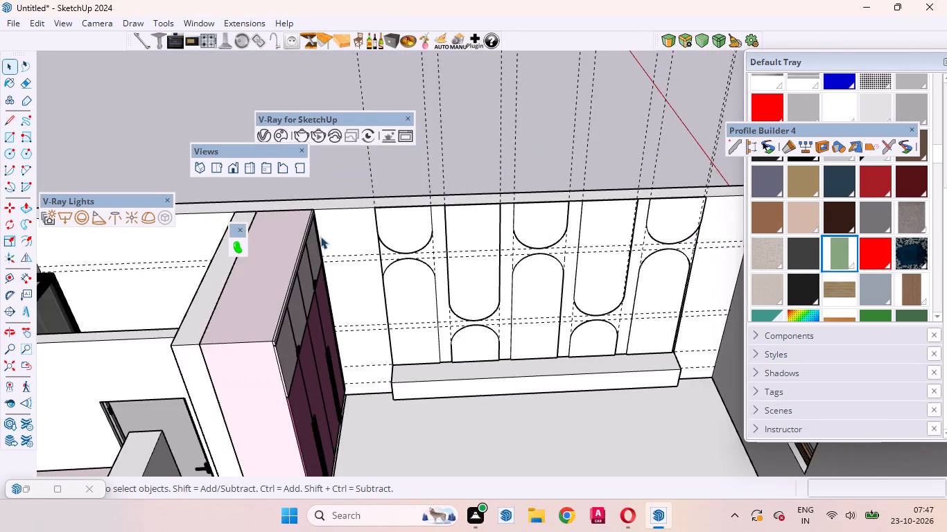
{"action": "scroll", "coordinate": [320, 236], "scroll_direction": "down", "scroll_amount": 5}
{"action": "scroll", "coordinate": [557, 274], "scroll_direction": "up", "scroll_amount": 5}
{"action": "scroll", "coordinate": [508, 311], "scroll_direction": "up", "scroll_amount": 4}
{"action": "scroll", "coordinate": [480, 266], "scroll_direction": "down", "scroll_amount": 4}
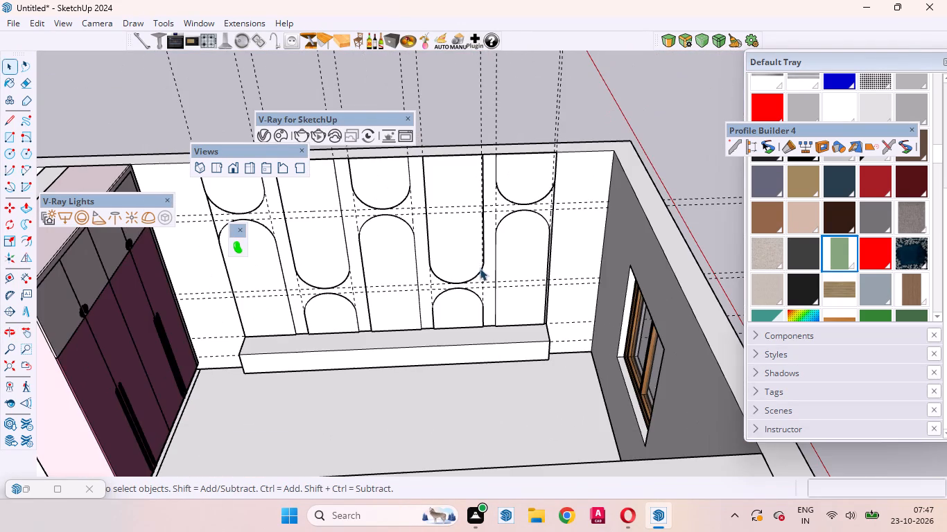